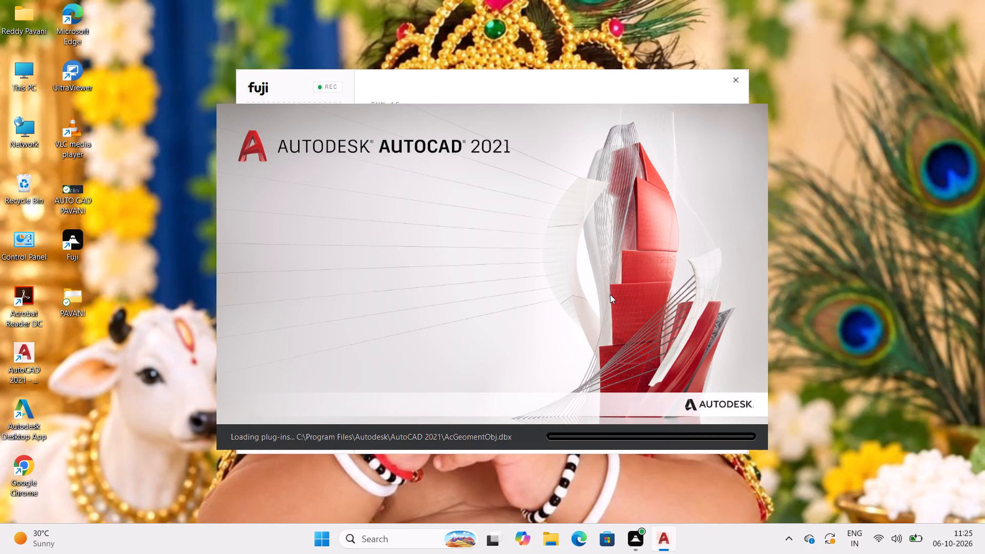
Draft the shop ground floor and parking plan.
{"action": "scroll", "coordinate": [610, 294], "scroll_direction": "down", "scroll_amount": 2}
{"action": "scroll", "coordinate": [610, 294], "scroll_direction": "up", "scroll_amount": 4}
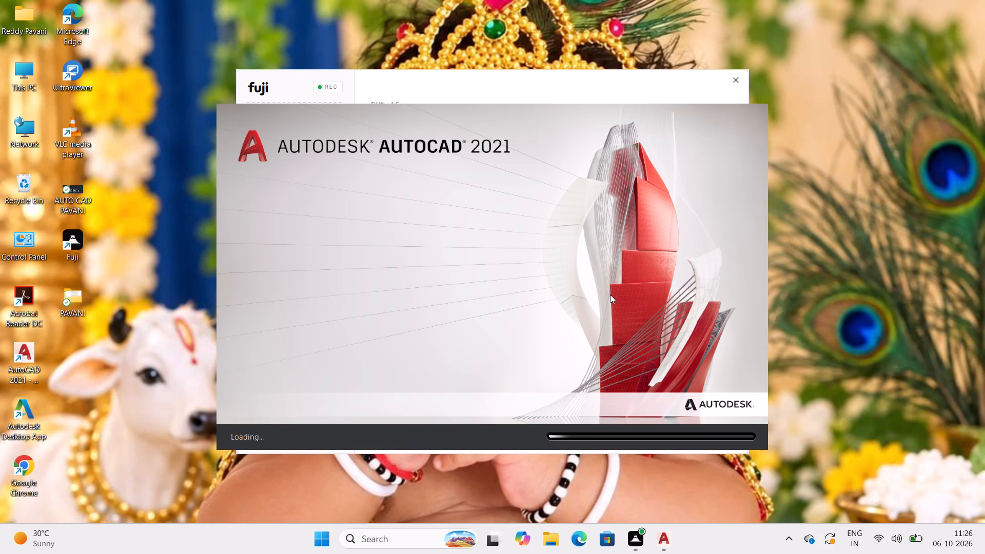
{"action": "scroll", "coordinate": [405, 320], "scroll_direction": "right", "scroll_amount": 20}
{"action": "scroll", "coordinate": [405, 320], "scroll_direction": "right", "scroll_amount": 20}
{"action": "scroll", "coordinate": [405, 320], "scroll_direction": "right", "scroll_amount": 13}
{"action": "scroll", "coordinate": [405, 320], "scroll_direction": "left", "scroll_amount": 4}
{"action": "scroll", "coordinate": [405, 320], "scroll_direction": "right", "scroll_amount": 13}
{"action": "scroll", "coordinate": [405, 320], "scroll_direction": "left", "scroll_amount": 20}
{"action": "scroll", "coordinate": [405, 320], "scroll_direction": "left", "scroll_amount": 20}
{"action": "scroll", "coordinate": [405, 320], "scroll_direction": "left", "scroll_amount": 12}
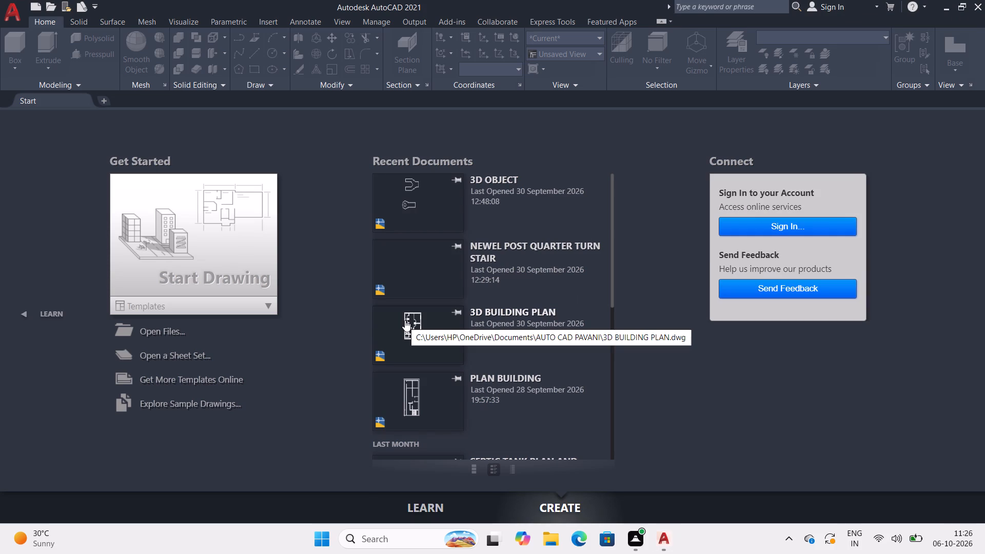
Start a new blank drawing from the start page.
{"action": "left_click", "coordinate": [271, 260]}
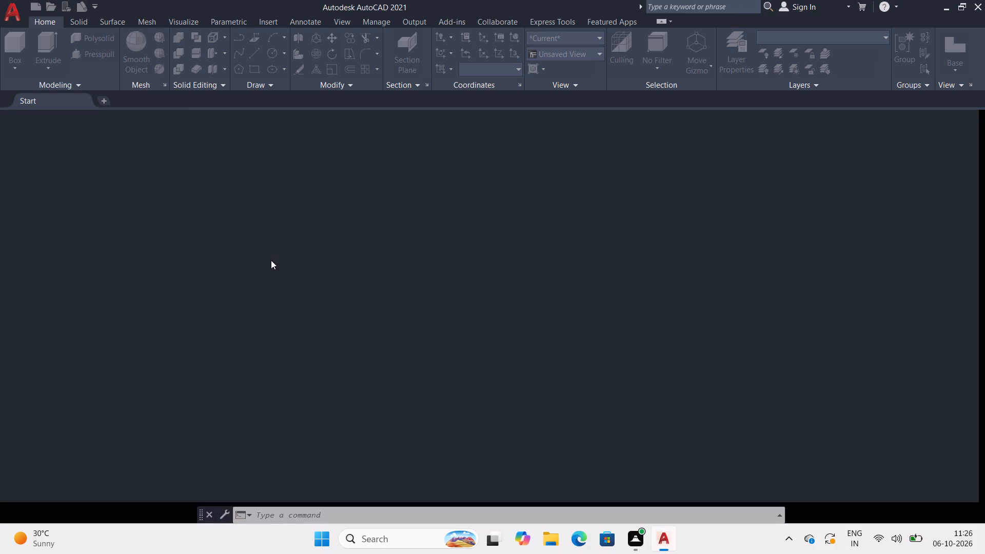
{"action": "double_click", "coordinate": [271, 260]}
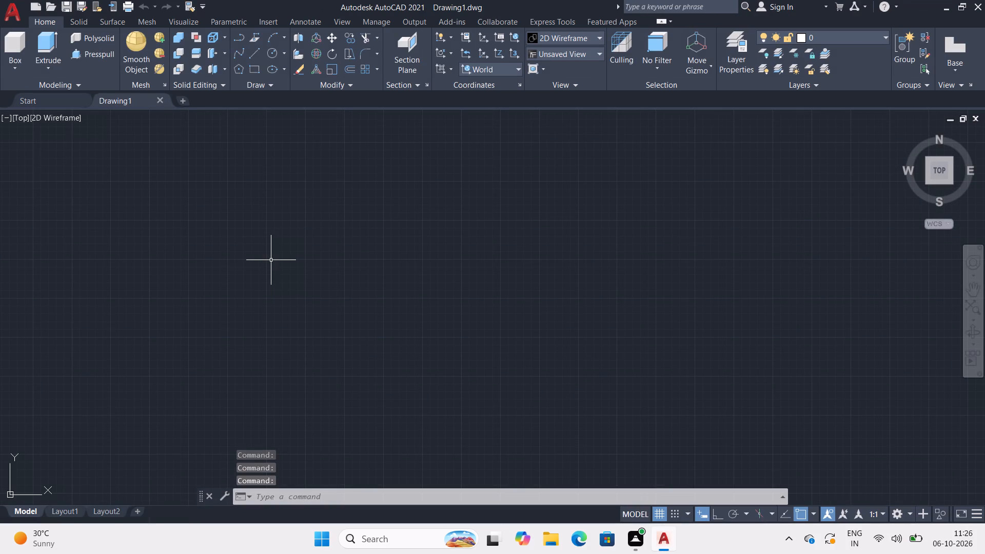
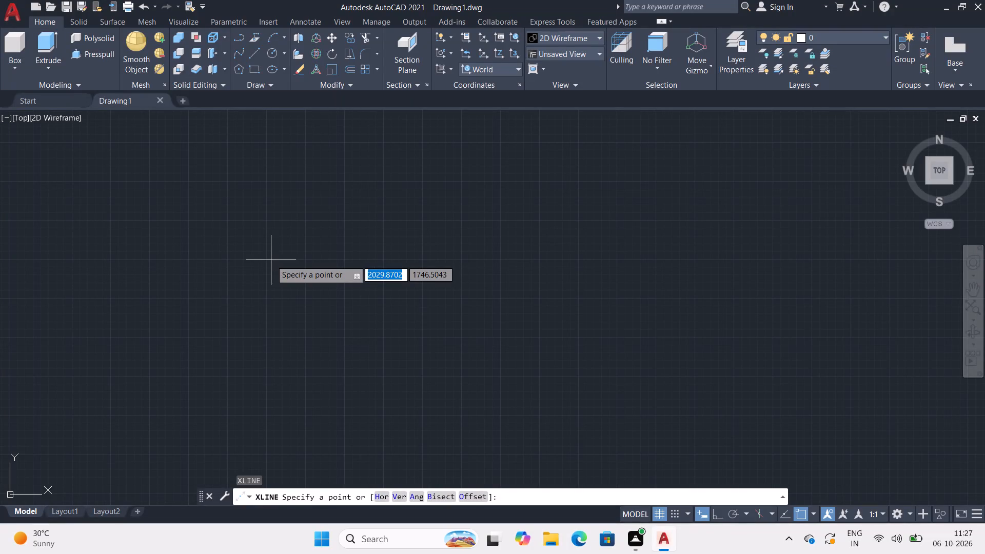
Turn on Ortho mode and draw one vertical construction line through the middle of the drawing area.
{"action": "key", "text": "F8"}
{"action": "left_click", "coordinate": [520, 269]}
{"action": "left_click", "coordinate": [523, 325]}
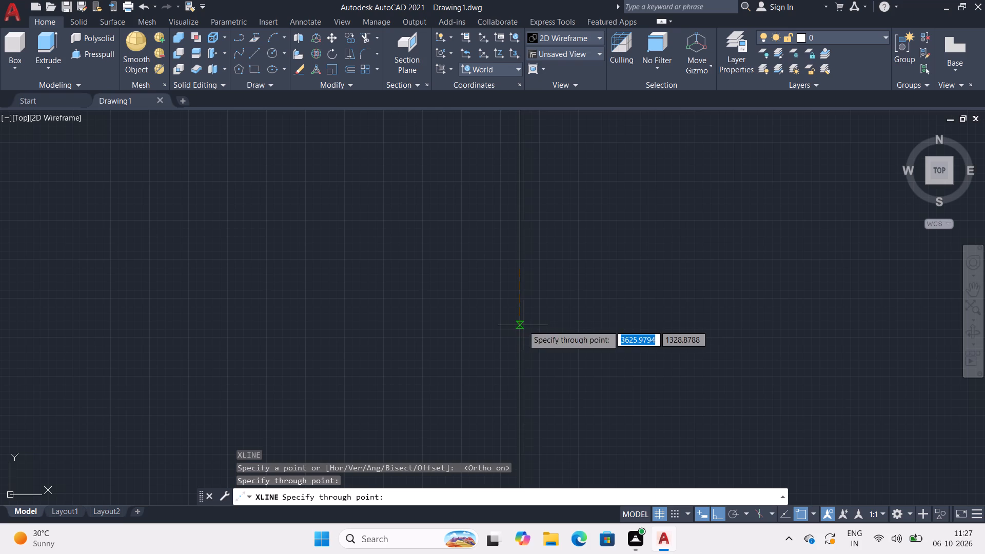
{"action": "key", "text": "Escape"}
{"action": "key", "text": "Escape"}
{"action": "key", "text": "Escape"}
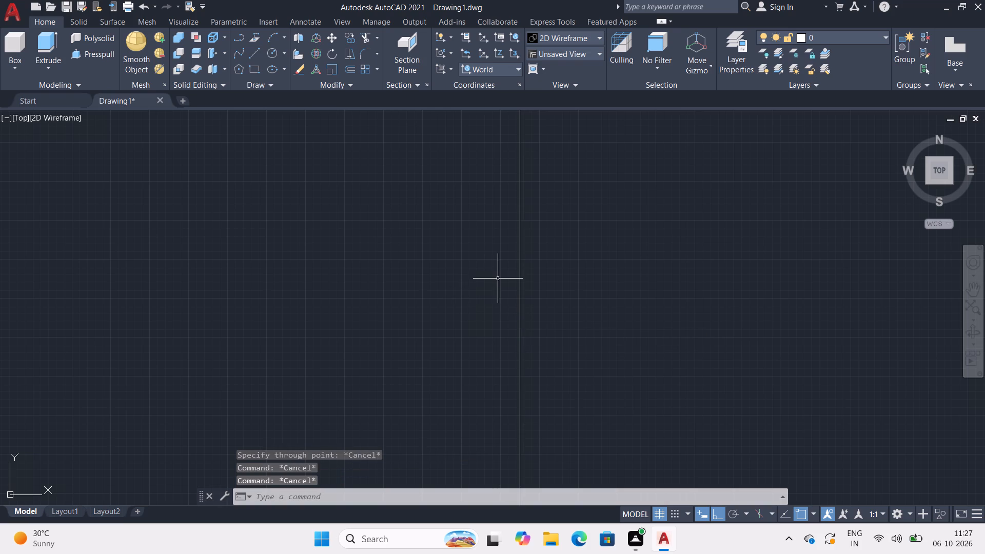
{"action": "key", "text": "Escape"}
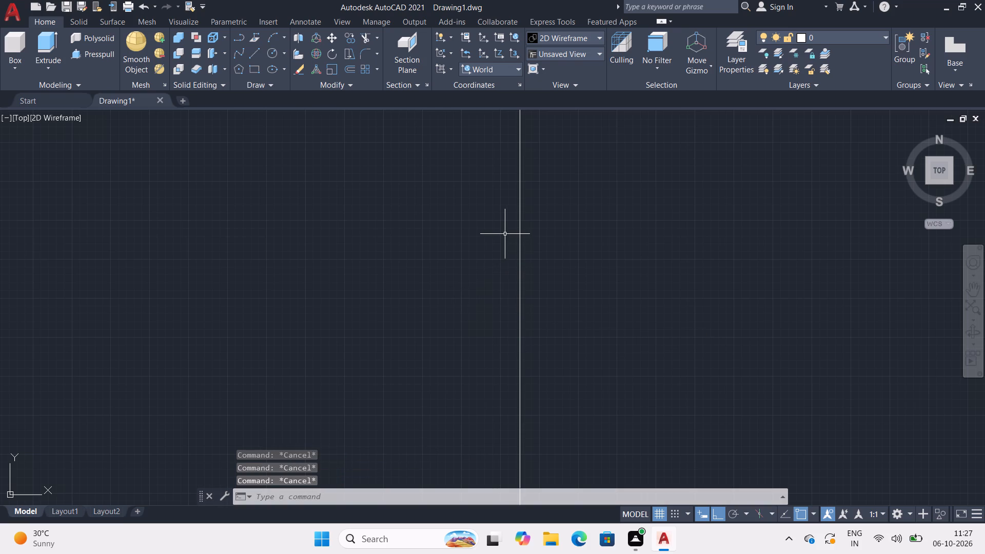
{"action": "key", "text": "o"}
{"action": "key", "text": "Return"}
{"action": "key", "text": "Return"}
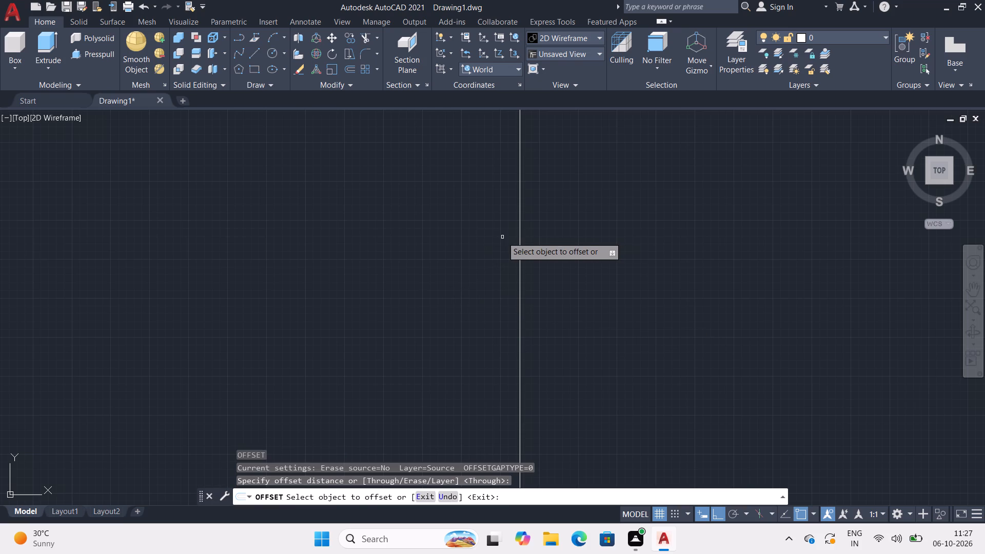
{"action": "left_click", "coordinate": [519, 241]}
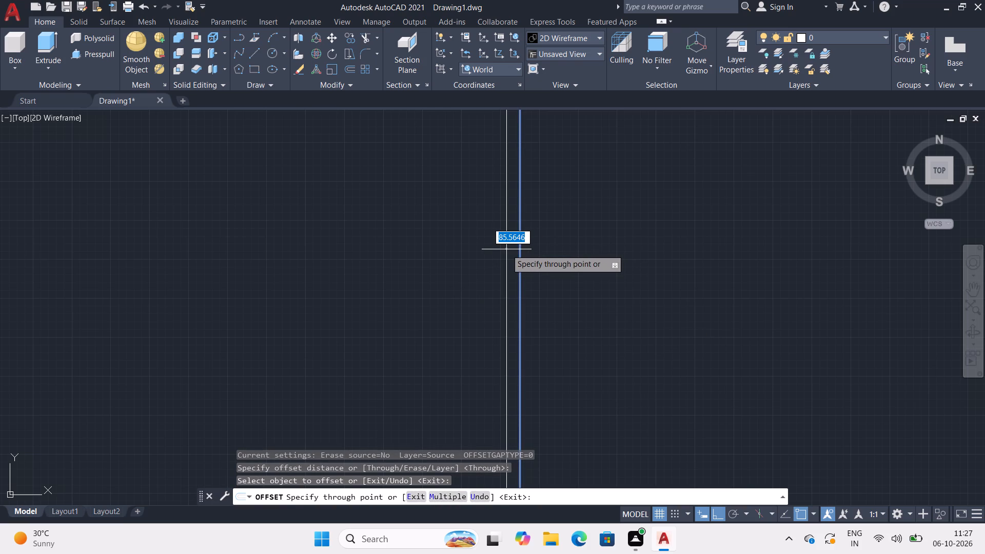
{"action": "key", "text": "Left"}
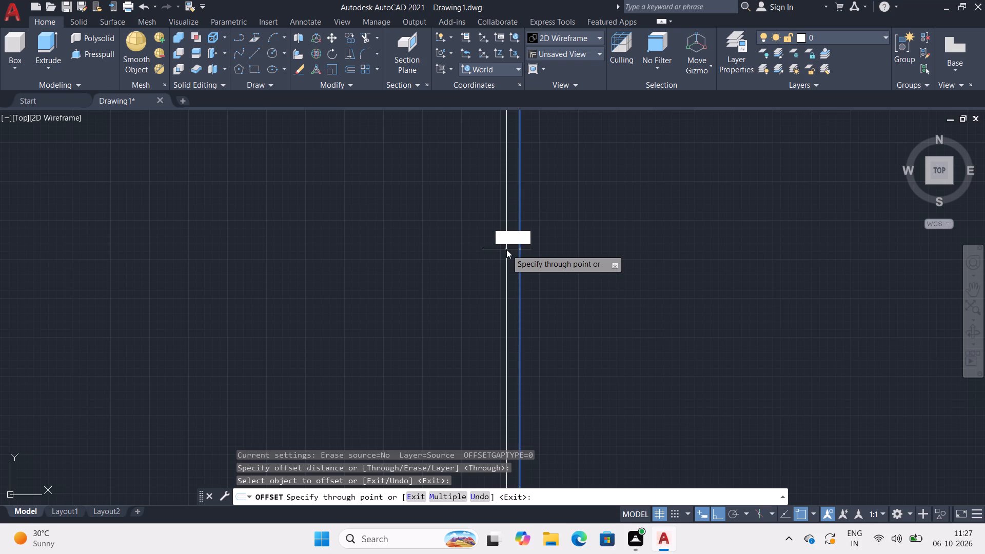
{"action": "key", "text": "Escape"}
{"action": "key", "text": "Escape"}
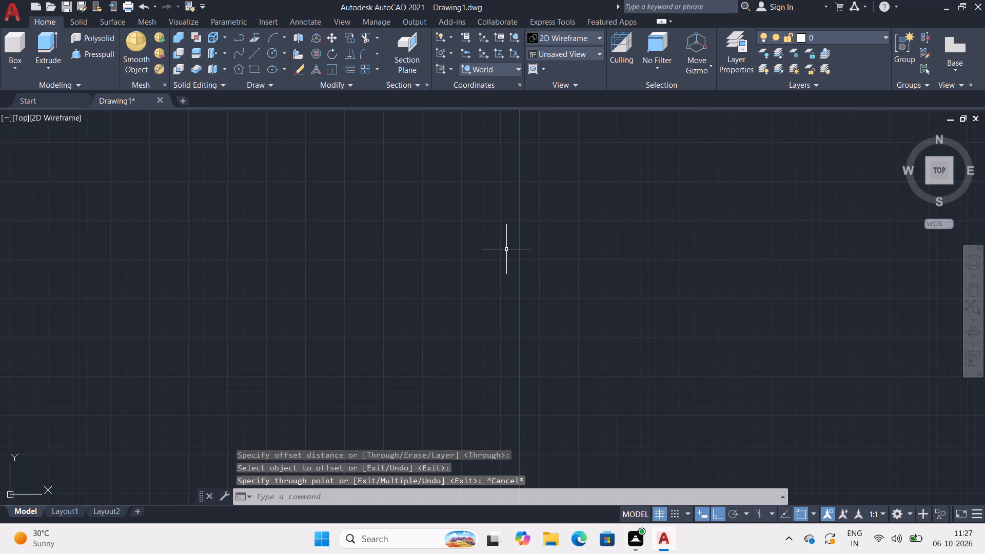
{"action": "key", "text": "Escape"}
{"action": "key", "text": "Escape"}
Configure the drawing units to Architectural length with 0'-0 1/2" precision and an insertion scale of Inches.
{"action": "type", "text": "UN"}
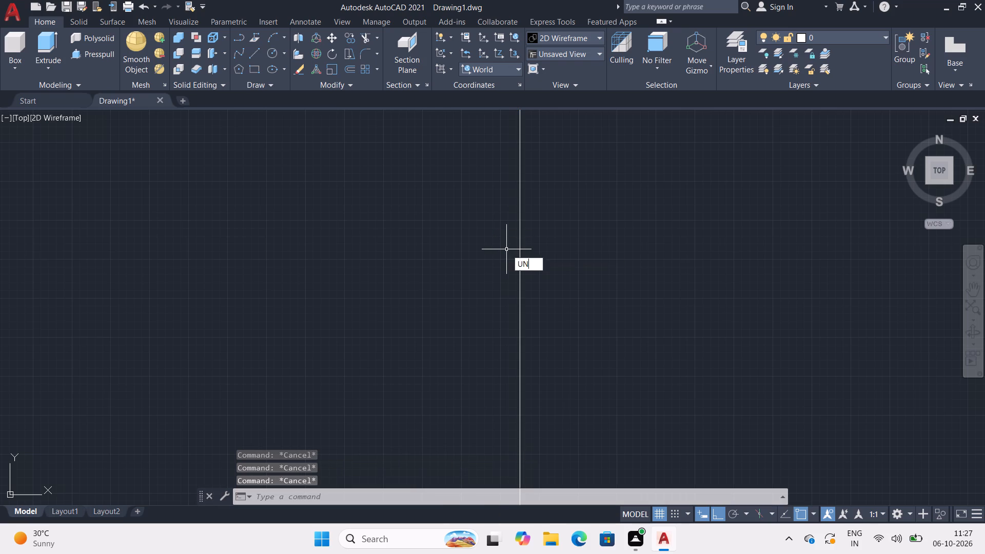
{"action": "key", "text": "Return"}
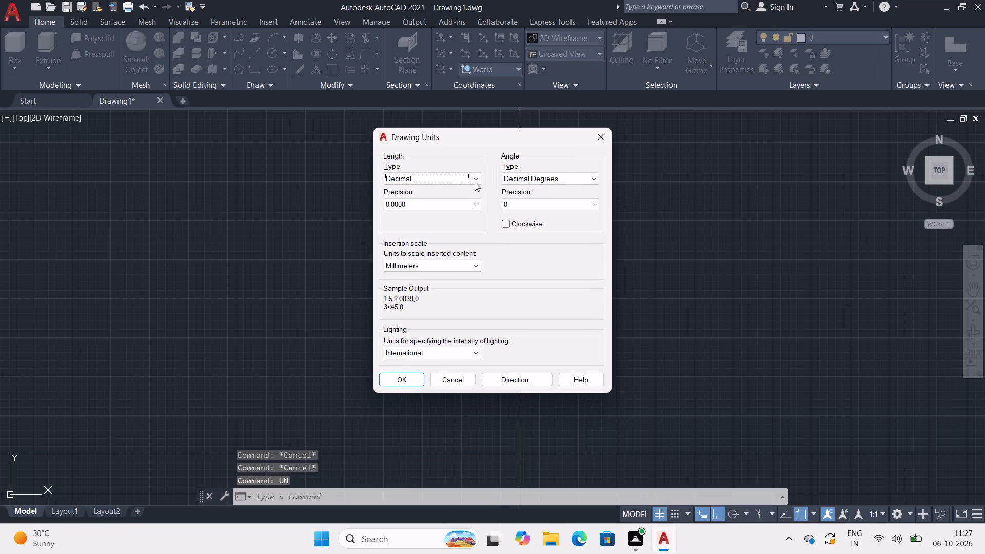
{"action": "left_click", "coordinate": [475, 181]}
{"action": "left_click_drag", "start_coordinate": [426, 199], "coordinate": [428, 193]}
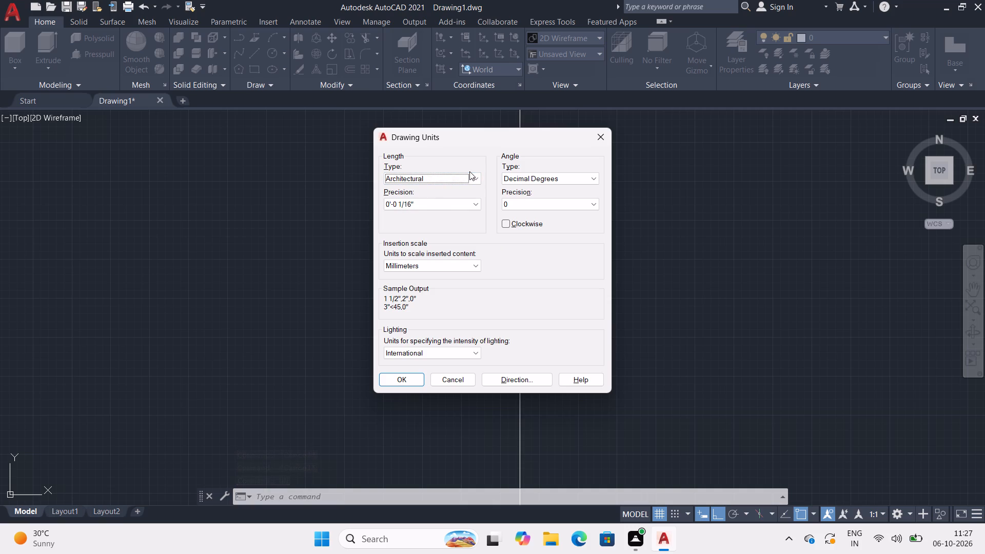
{"action": "left_click", "coordinate": [472, 204]}
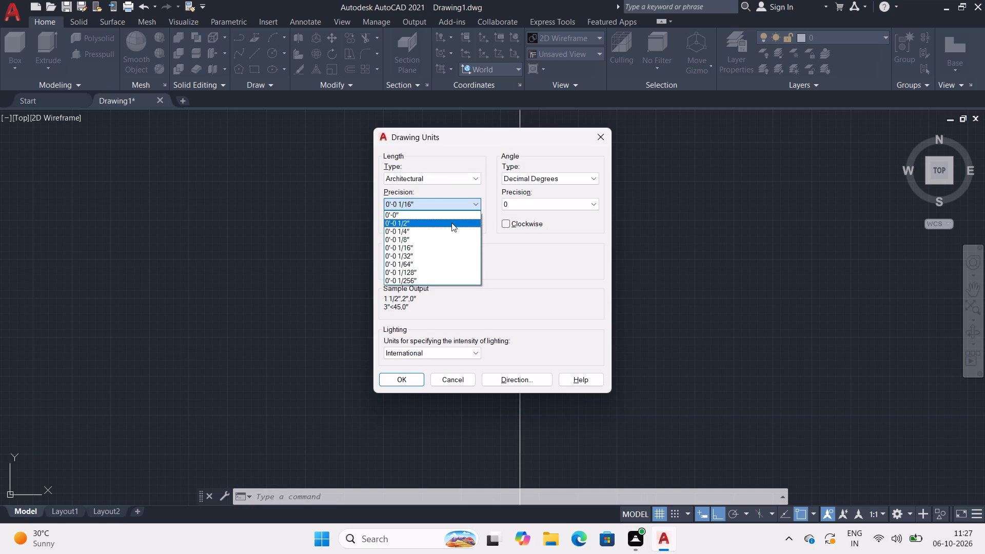
{"action": "left_click", "coordinate": [451, 222]}
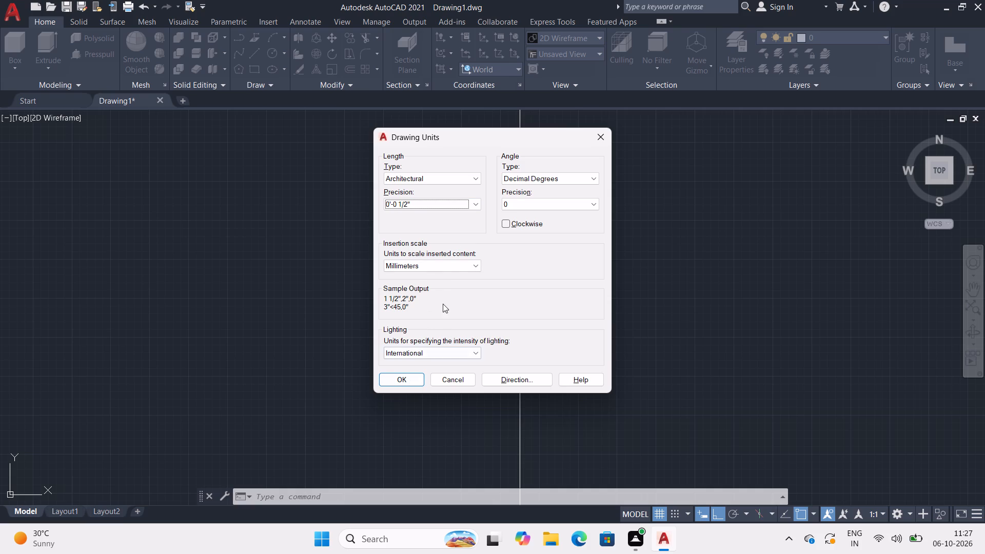
{"action": "left_click", "coordinate": [469, 265]}
{"action": "left_click", "coordinate": [442, 285]}
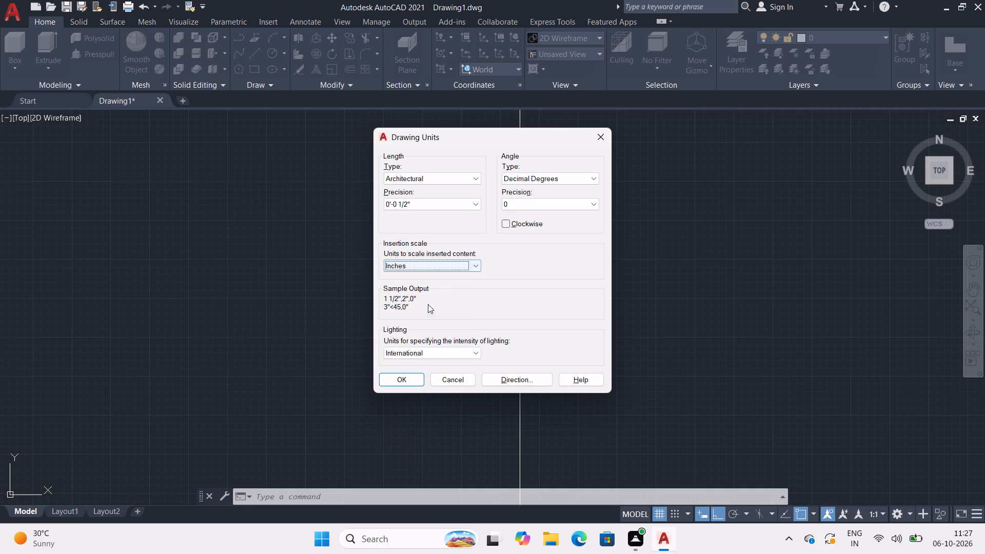
{"action": "left_click", "coordinate": [405, 379]}
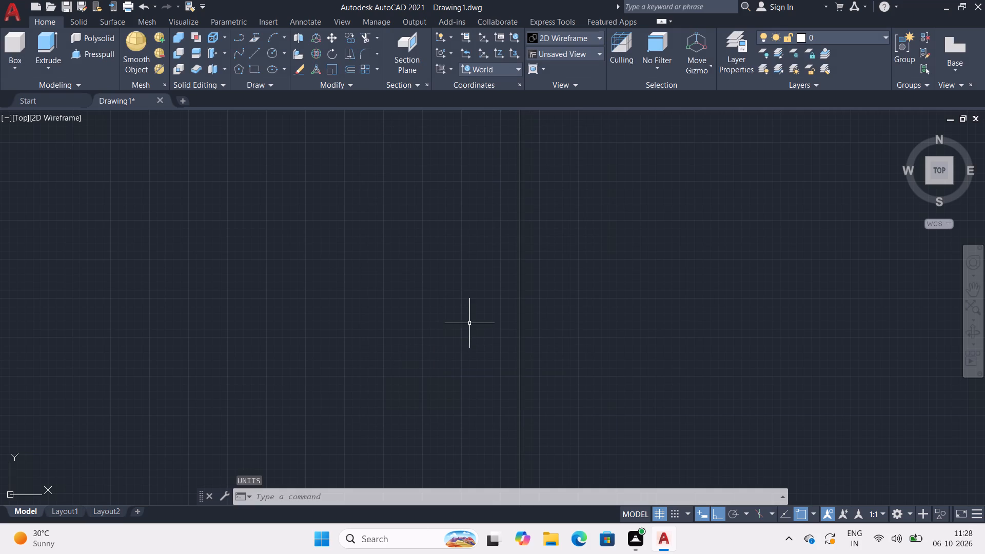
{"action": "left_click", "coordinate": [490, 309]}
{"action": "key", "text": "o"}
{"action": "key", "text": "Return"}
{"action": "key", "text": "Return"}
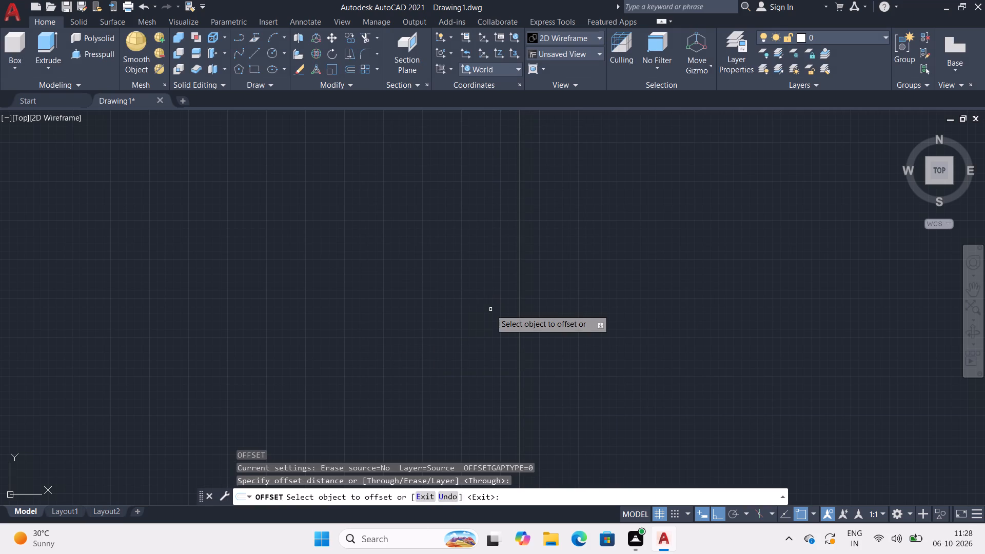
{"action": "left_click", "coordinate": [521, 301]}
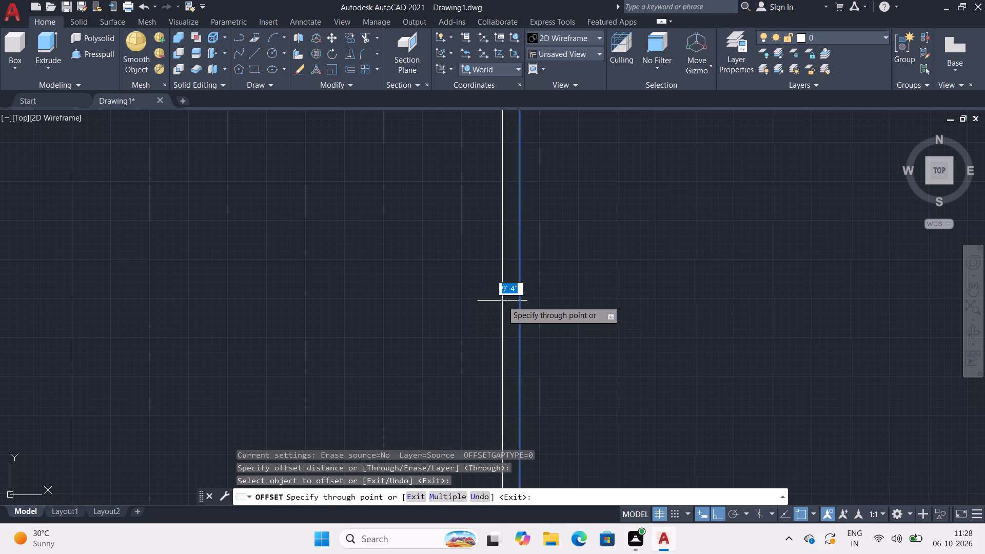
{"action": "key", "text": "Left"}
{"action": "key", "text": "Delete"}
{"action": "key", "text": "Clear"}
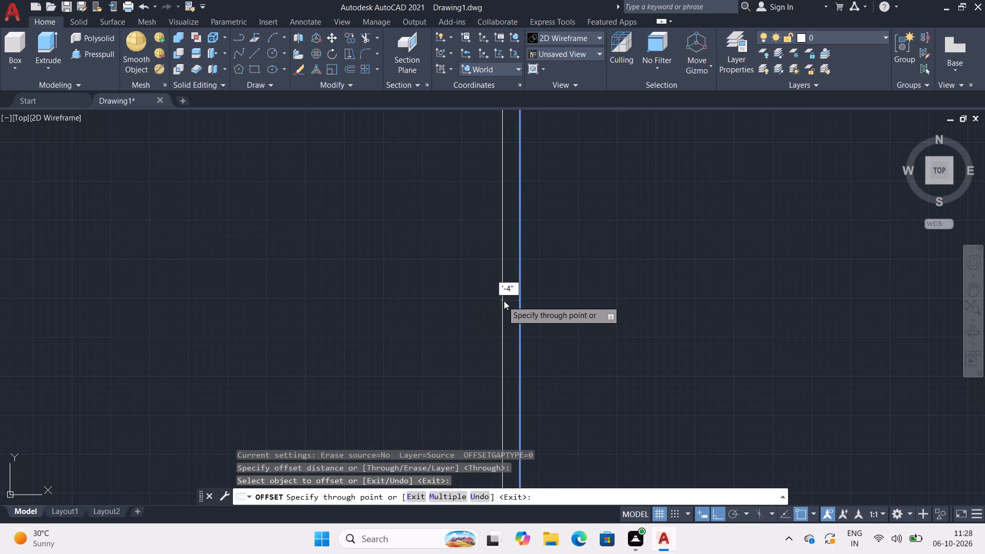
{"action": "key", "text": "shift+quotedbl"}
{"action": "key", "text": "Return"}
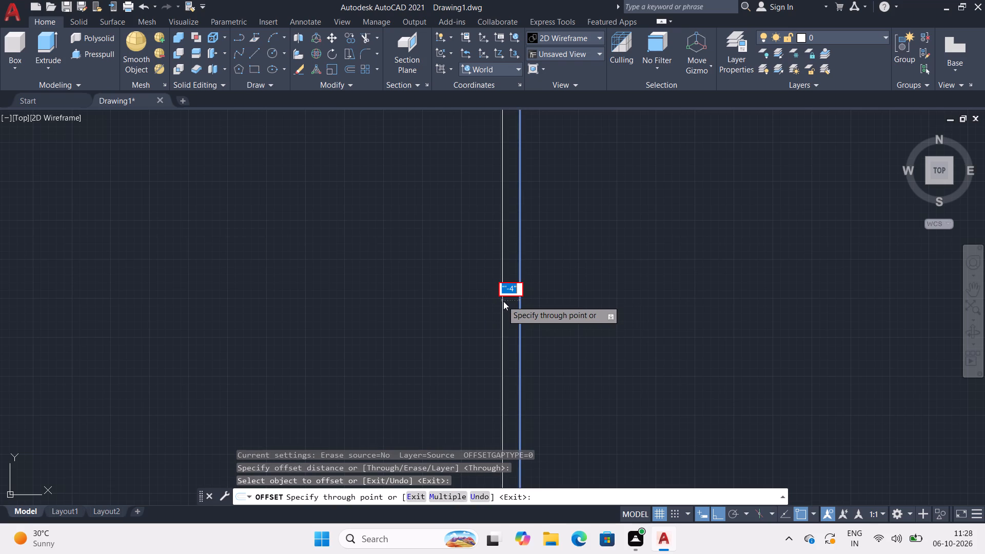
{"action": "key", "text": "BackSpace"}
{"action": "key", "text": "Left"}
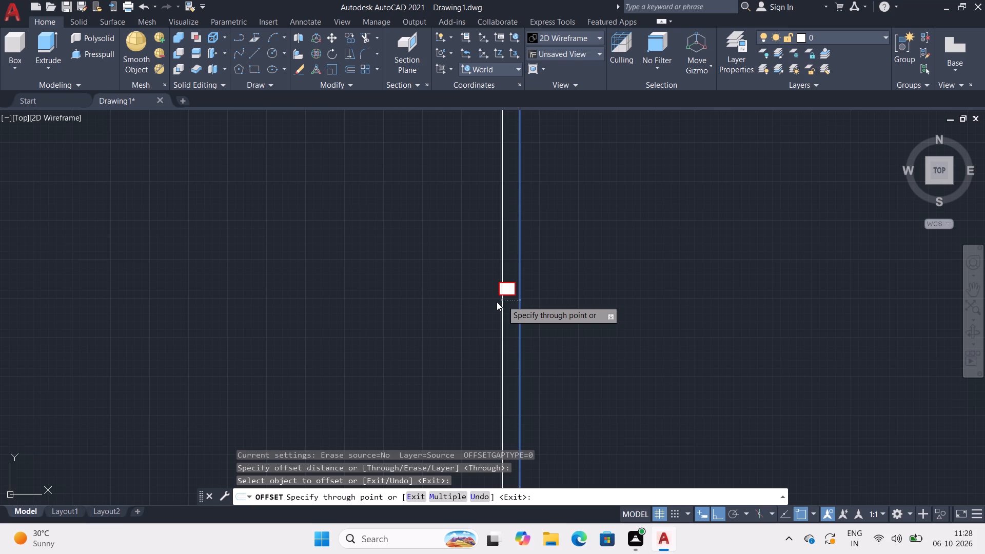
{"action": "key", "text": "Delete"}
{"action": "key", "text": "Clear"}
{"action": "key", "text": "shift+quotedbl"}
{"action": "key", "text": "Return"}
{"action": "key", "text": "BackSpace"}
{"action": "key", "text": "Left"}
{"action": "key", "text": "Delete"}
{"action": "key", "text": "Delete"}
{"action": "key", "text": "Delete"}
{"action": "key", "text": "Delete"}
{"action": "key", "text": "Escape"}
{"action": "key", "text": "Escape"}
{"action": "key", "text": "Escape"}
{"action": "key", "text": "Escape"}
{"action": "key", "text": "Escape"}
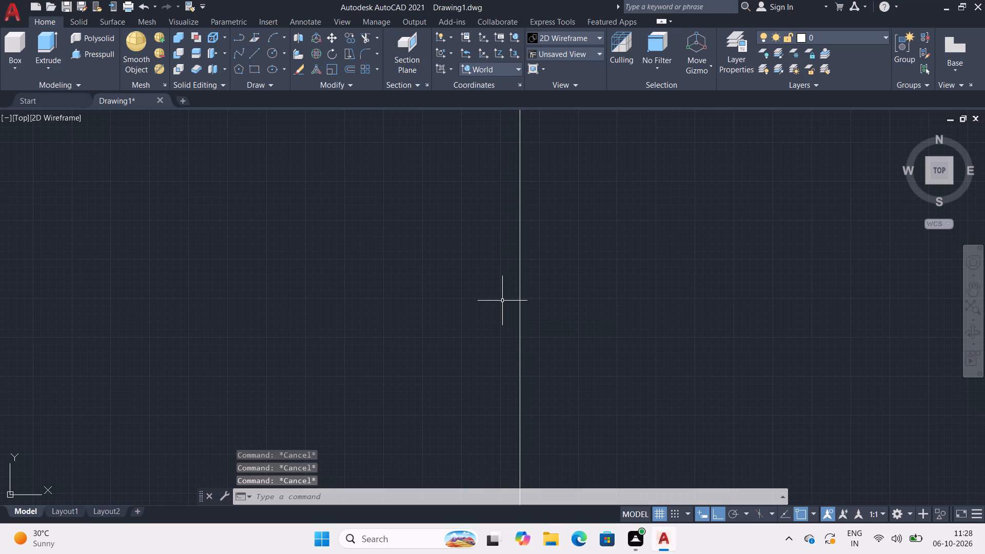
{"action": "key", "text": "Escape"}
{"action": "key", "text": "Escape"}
Offset the vertical construction line 4.5" to its left side and end the Offset command.
{"action": "key", "text": "o"}
{"action": "key", "text": "Return"}
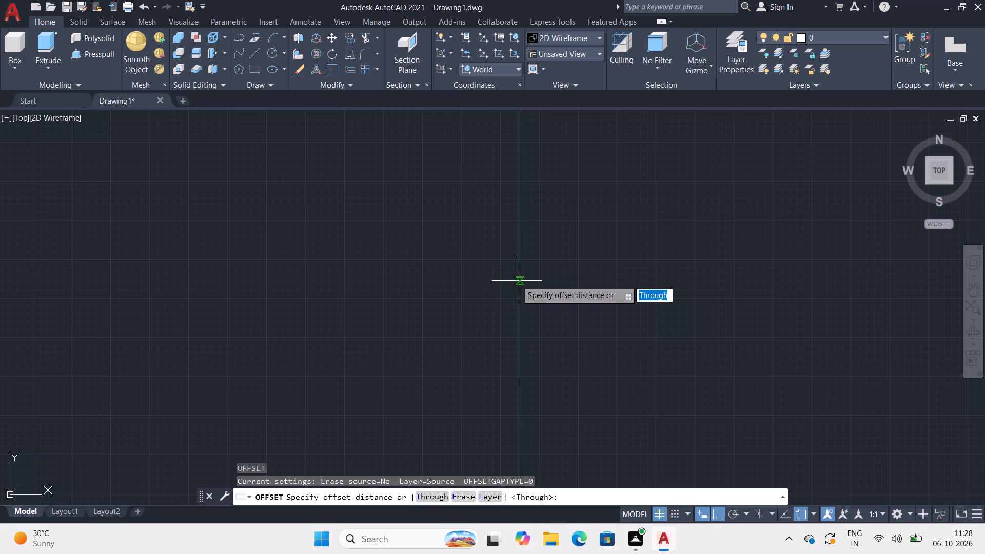
{"action": "key", "text": "Left"}
{"action": "key", "text": "Delete"}
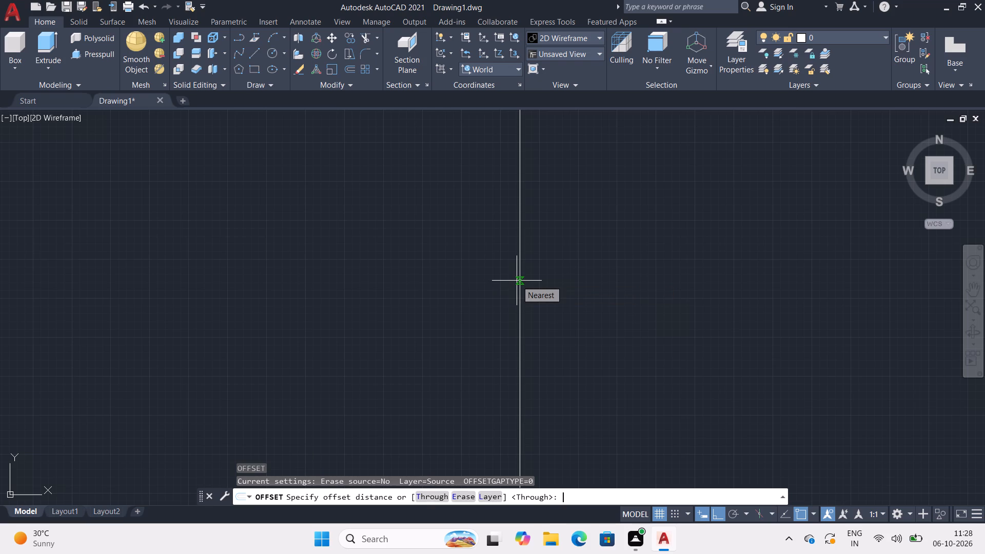
{"action": "key", "text": "Delete"}
{"action": "key", "text": "Delete"}
{"action": "type", "text": "4."}
{"action": "type", "text": "5\""}
{"action": "key", "text": "Return"}
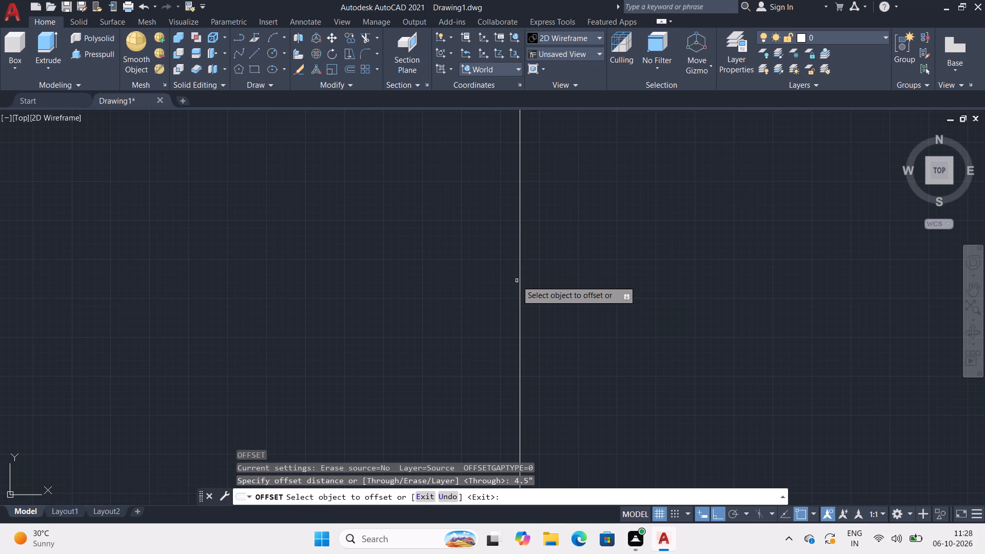
{"action": "left_click", "coordinate": [519, 279]}
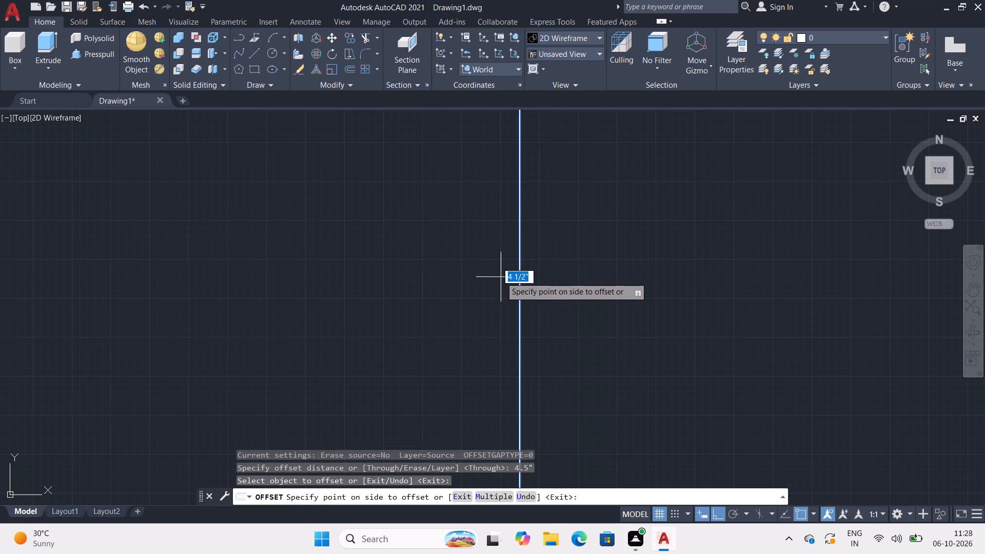
{"action": "left_click", "coordinate": [499, 277]}
{"action": "scroll", "coordinate": [515, 276], "scroll_direction": "up", "scroll_amount": 5}
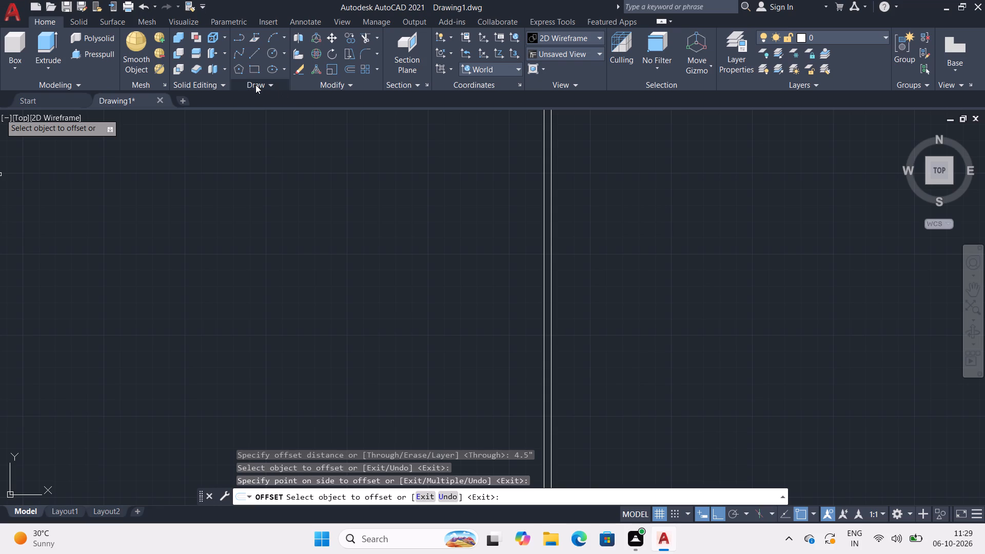
{"action": "key", "text": "x"}
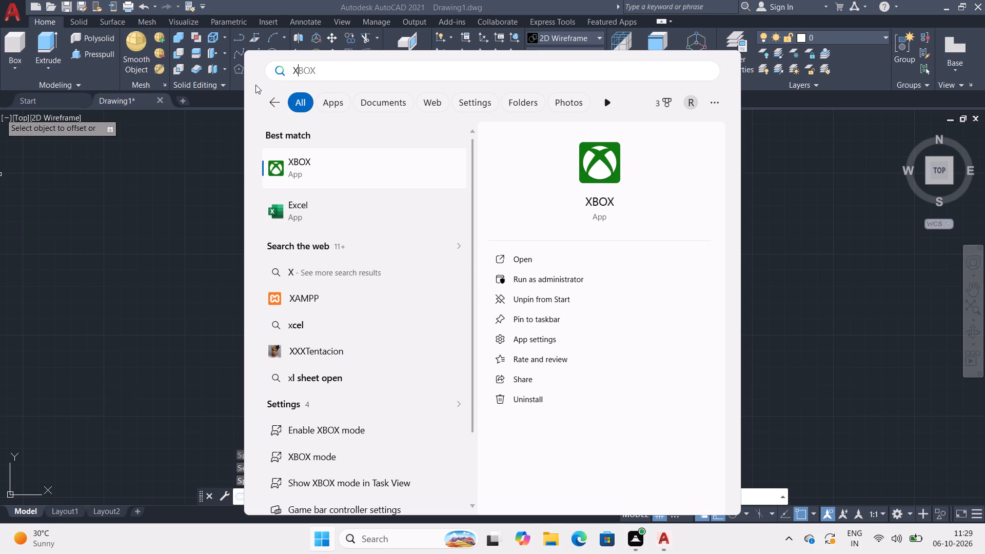
{"action": "left_click", "coordinate": [815, 187]}
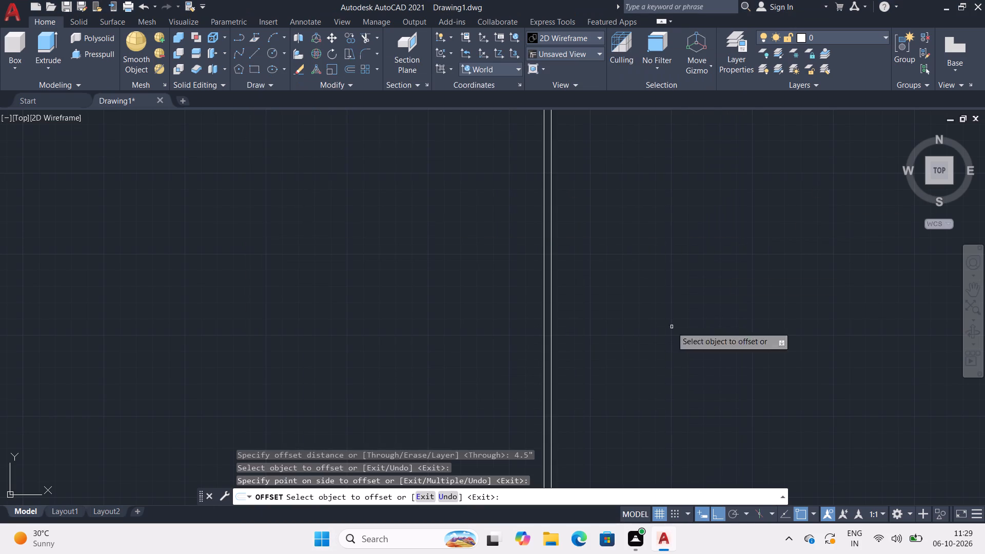
{"action": "key", "text": "Escape"}
{"action": "key", "text": "Escape"}
{"action": "key", "text": "Escape"}
{"action": "key", "text": "Escape"}
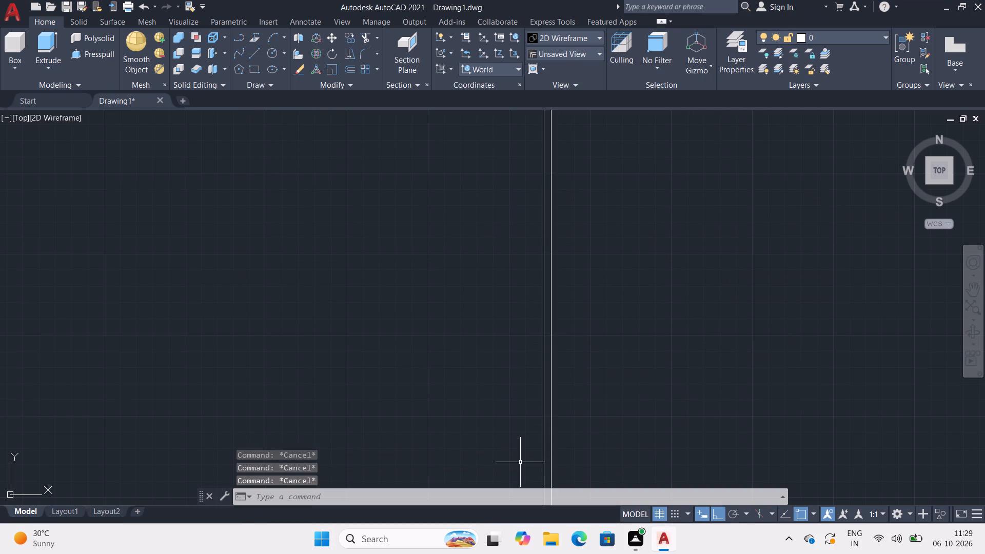
Draw one horizontal construction line crossing the two vertical lines in the upper part of the drawing.
{"action": "type", "text": "XL"}
{"action": "key", "text": "Return"}
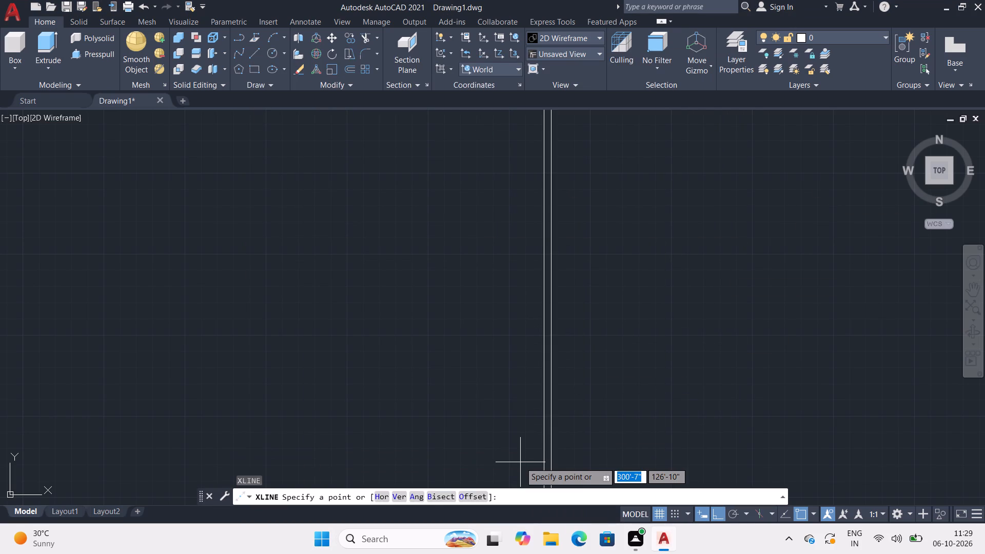
{"action": "left_click", "coordinate": [429, 186]}
{"action": "left_click_drag", "start_coordinate": [590, 182], "coordinate": [568, 169]}
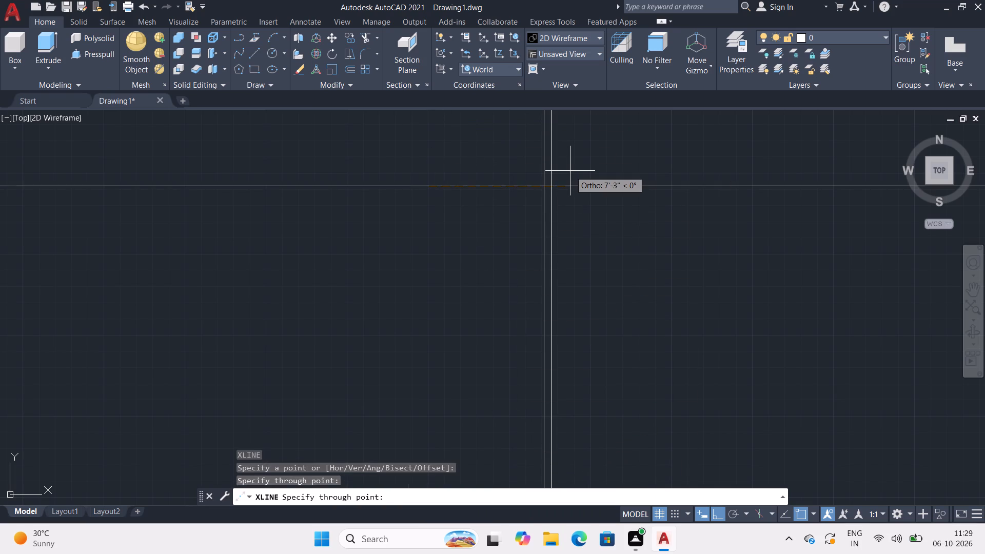
{"action": "key", "text": "Escape"}
{"action": "key", "text": "Escape"}
{"action": "key", "text": "Escape"}
{"action": "key", "text": "Escape"}
{"action": "key", "text": "Escape"}
{"action": "key", "text": "Escape"}
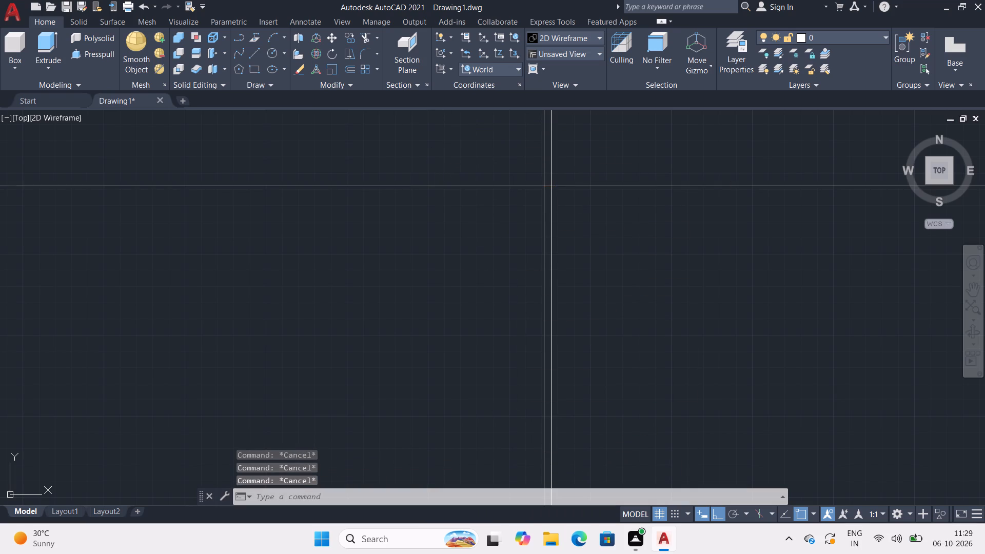
{"action": "key", "text": "Escape"}
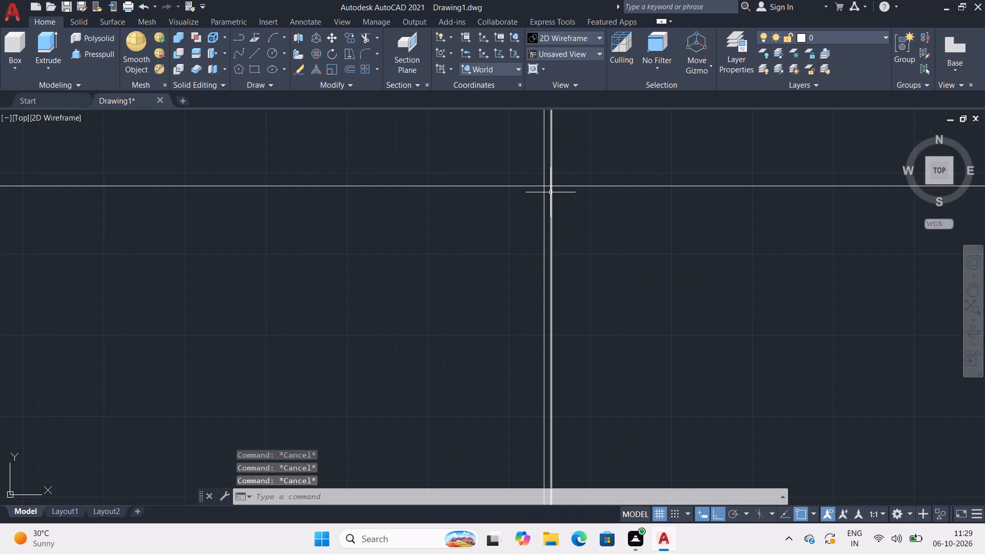
Draw connected lines from the left vertical's intersection with the horizontal line: 13'2" left, 4.5" down, and back right to the left vertical.
{"action": "key", "text": "l"}
{"action": "key", "text": "Return"}
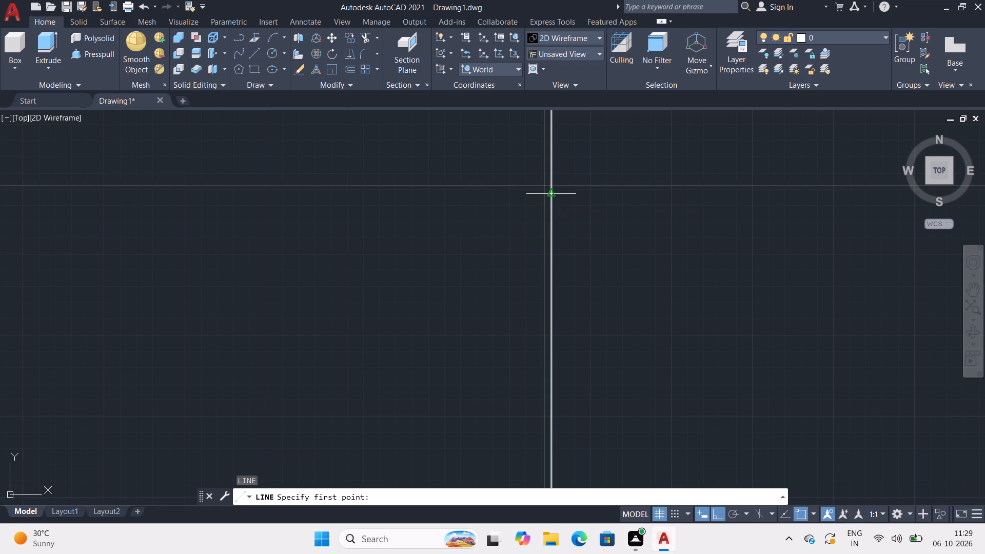
{"action": "left_click", "coordinate": [543, 185]}
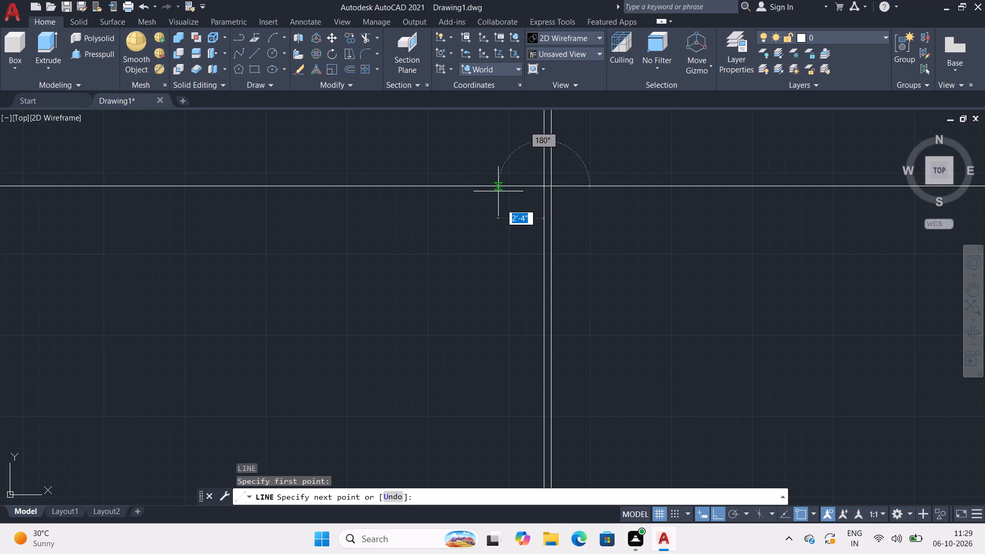
{"action": "type", "text": "13'"}
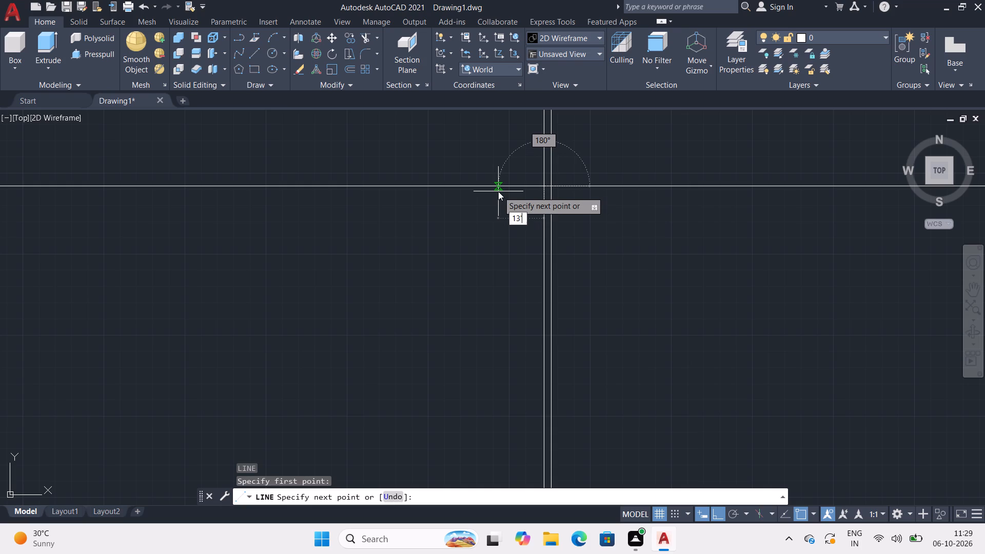
{"action": "type", "text": "2\""}
{"action": "key", "text": "Return"}
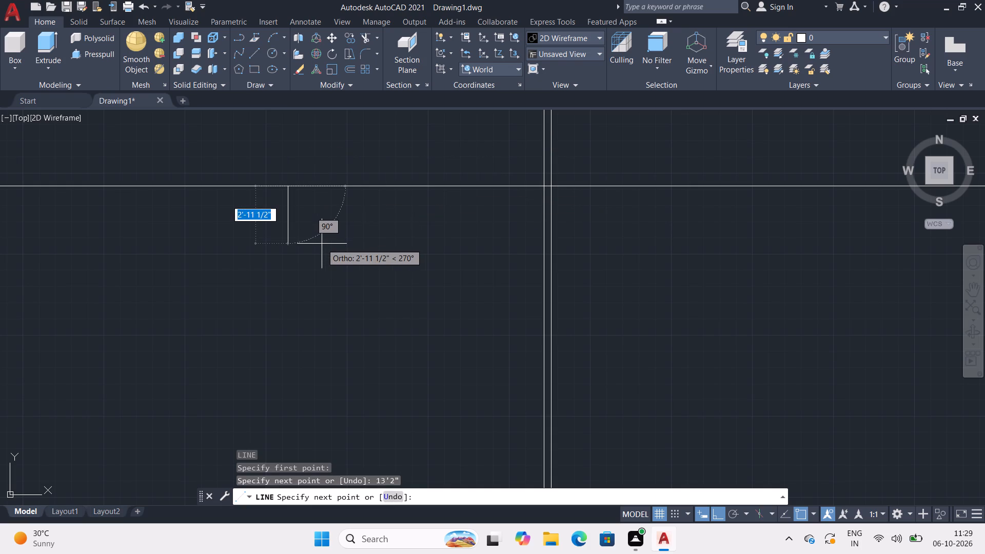
{"action": "type", "text": "4.5\""}
{"action": "key", "text": "Return"}
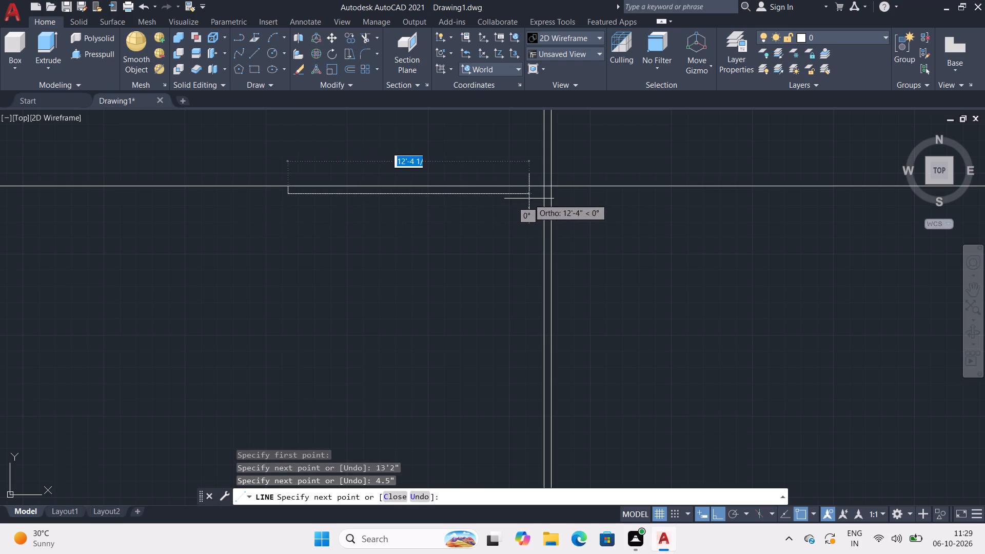
{"action": "left_click", "coordinate": [543, 195]}
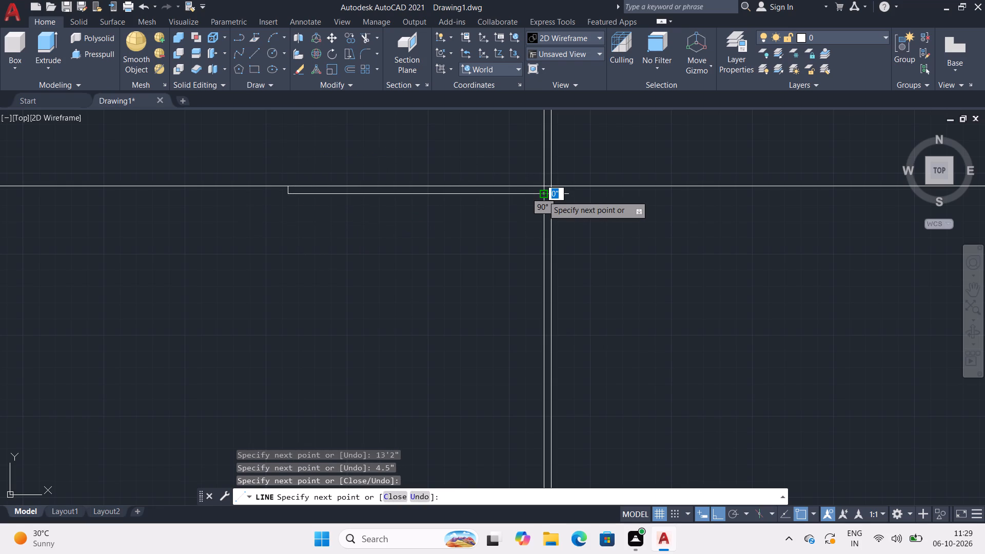
{"action": "key", "text": "space"}
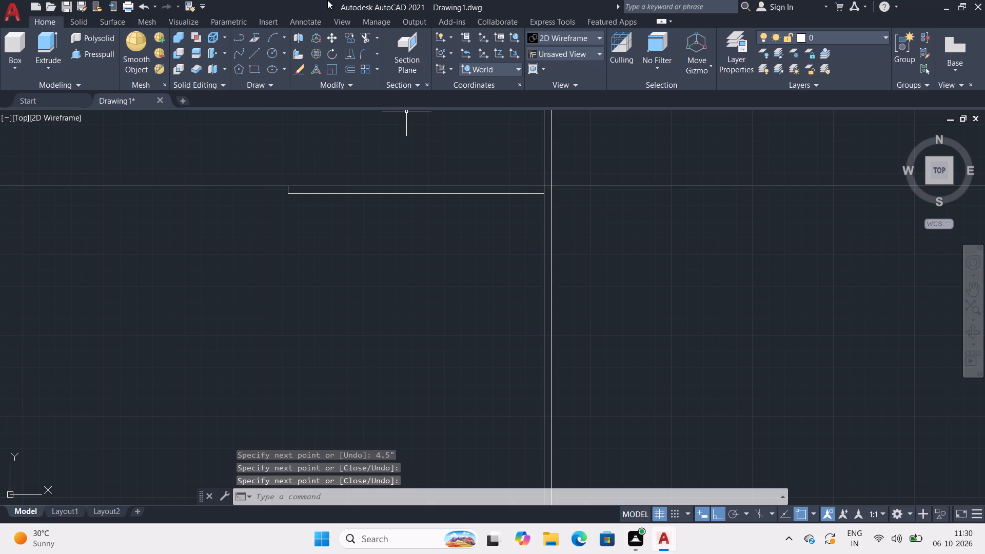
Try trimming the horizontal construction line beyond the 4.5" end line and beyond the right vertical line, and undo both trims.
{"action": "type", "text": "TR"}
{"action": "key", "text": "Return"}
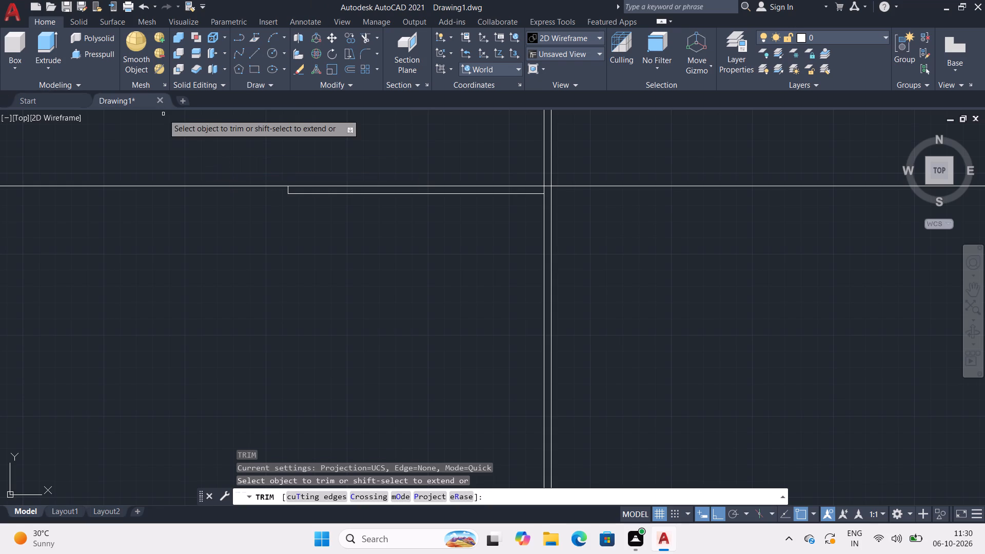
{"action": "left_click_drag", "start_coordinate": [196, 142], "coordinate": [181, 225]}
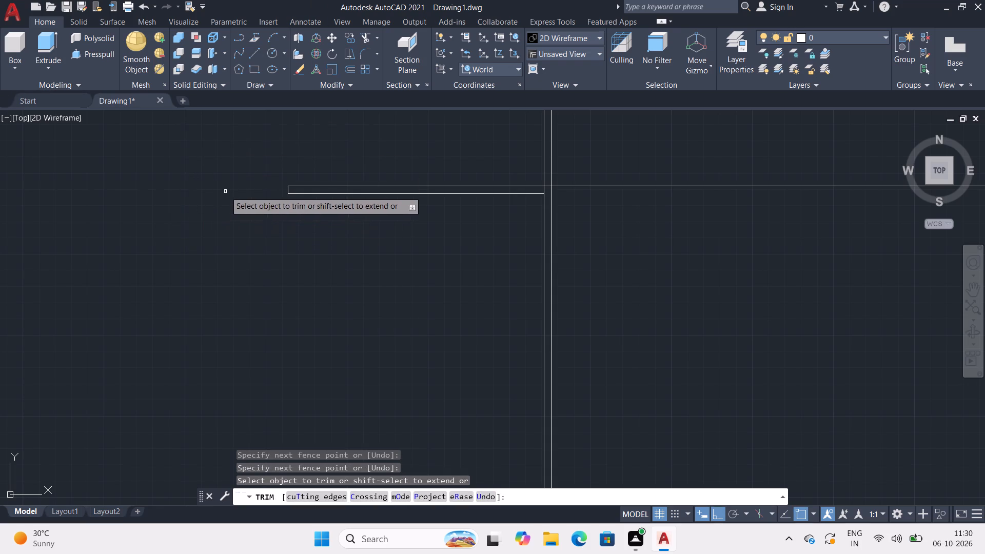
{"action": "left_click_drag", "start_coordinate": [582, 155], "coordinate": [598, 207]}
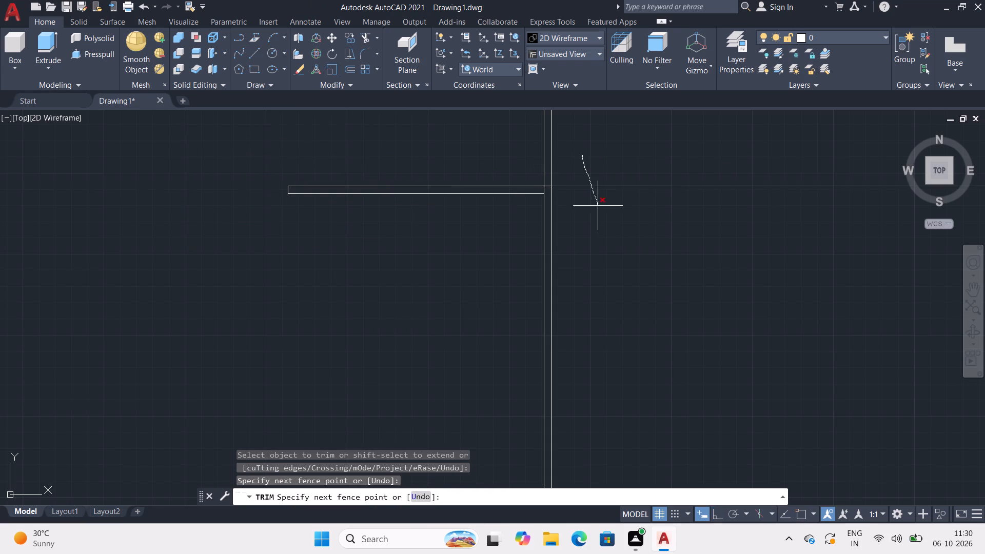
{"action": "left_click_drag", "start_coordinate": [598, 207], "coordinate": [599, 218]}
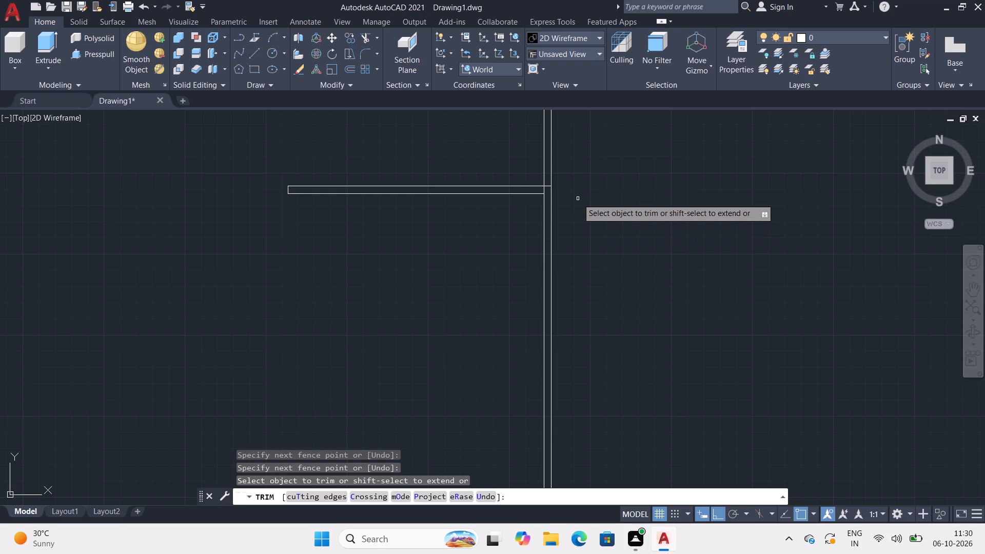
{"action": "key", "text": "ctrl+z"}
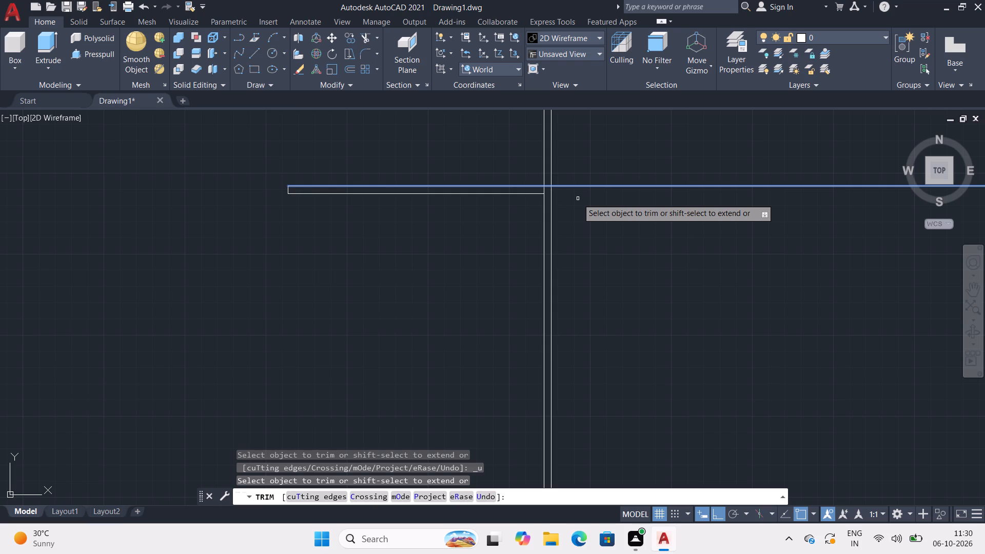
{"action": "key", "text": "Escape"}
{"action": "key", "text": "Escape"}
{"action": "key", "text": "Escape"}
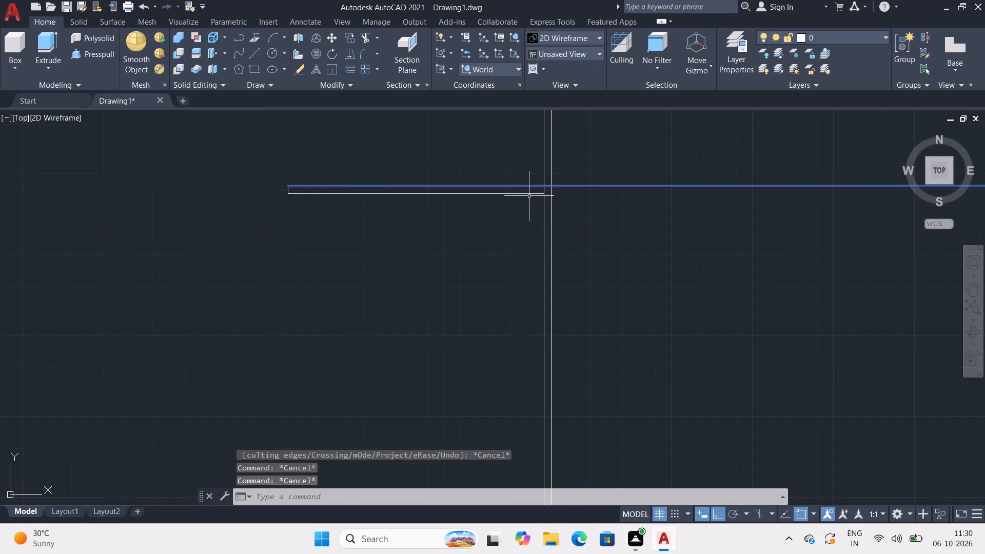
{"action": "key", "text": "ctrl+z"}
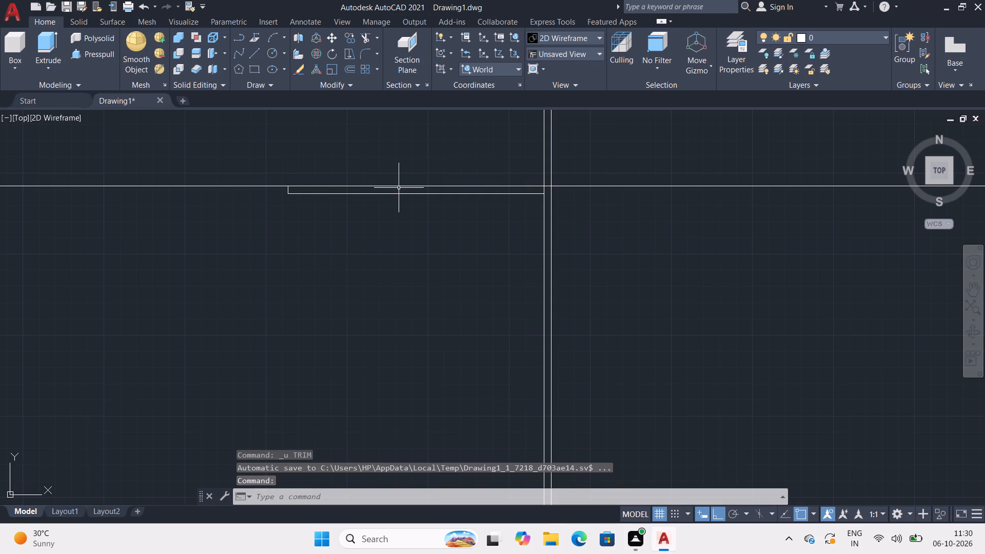
Trim off the part of the horizontal construction line that extends left of the 4.5" end line.
{"action": "type", "text": "TR"}
{"action": "key", "text": "Return"}
{"action": "left_click_drag", "start_coordinate": [243, 172], "coordinate": [243, 174]}
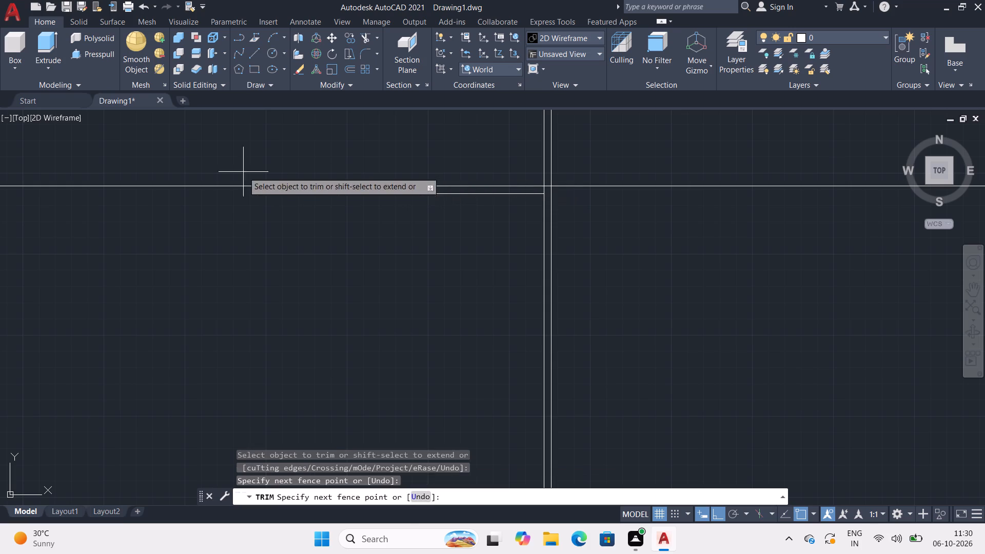
{"action": "left_click_drag", "start_coordinate": [243, 174], "coordinate": [246, 283]}
{"action": "key", "text": "Escape"}
{"action": "key", "text": "Escape"}
{"action": "key", "text": "Escape"}
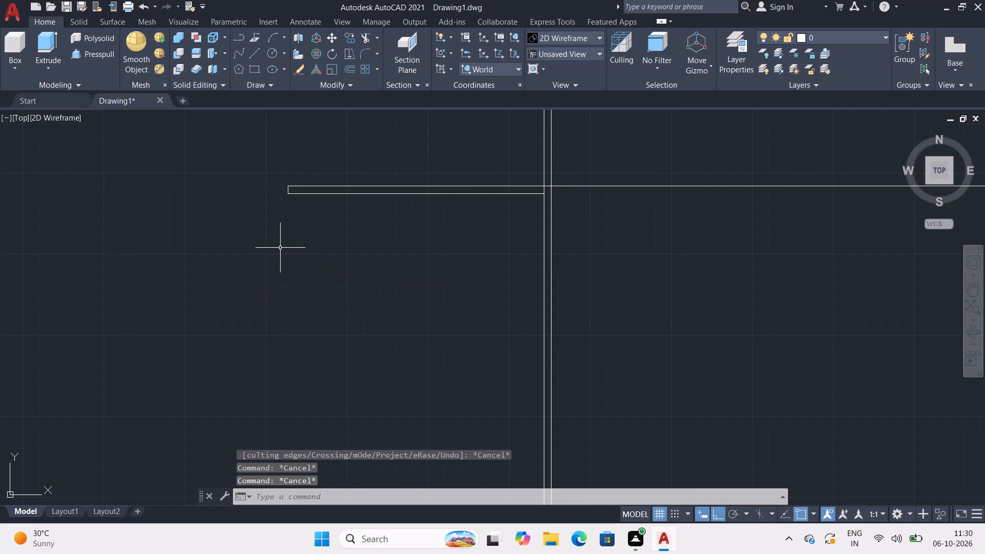
Draw a horizontal line about 75' long rightward from the right vertical line, level with the lower line on the left side.
{"action": "key", "text": "l"}
{"action": "key", "text": "Return"}
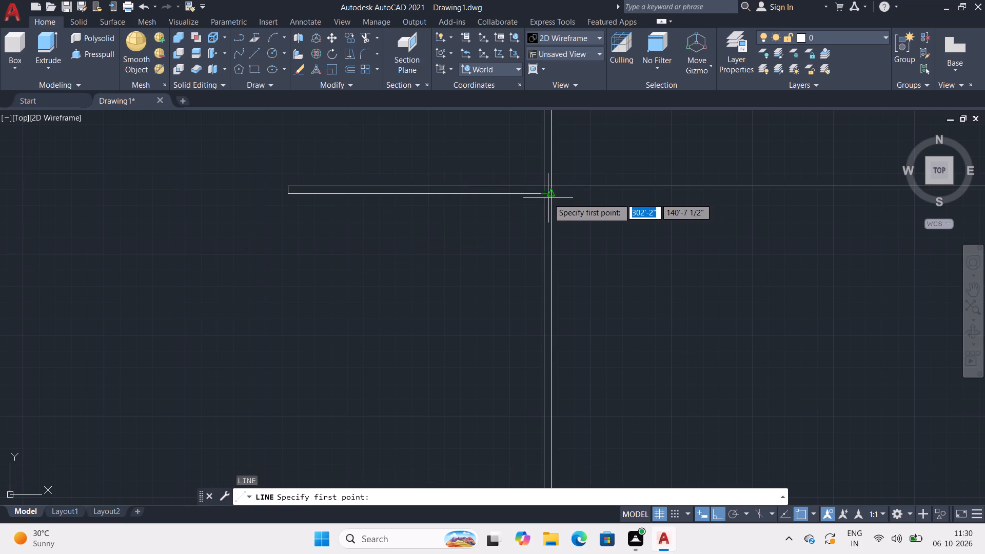
{"action": "scroll", "coordinate": [547, 198], "scroll_direction": "up", "scroll_amount": 4}
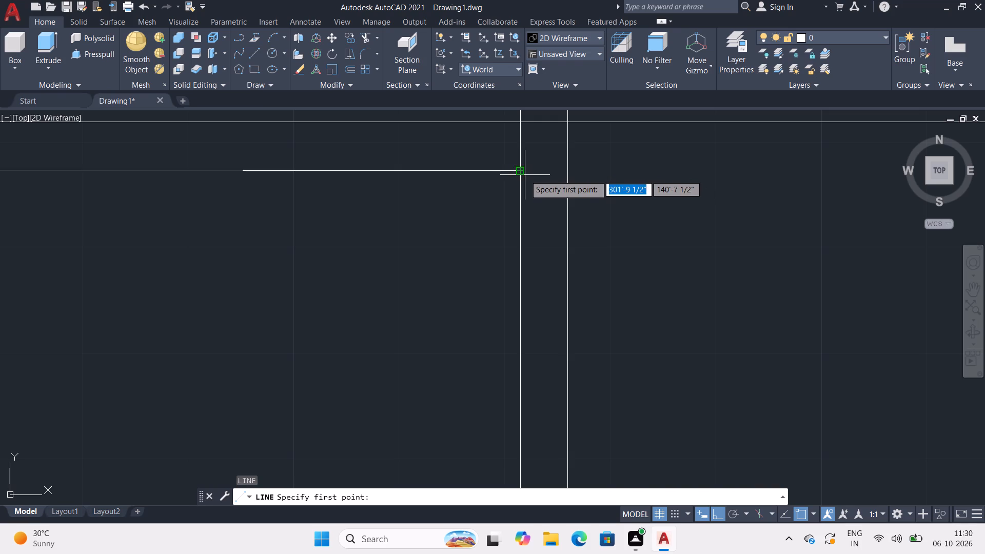
{"action": "left_click", "coordinate": [569, 170]}
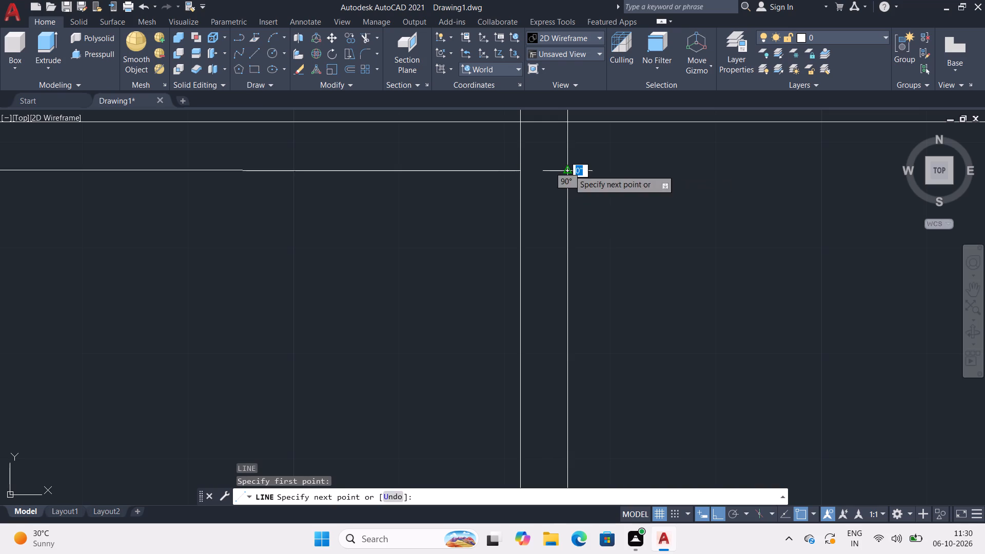
{"action": "scroll", "coordinate": [665, 170], "scroll_direction": "down", "scroll_amount": 4}
{"action": "middle_click_drag", "start_coordinate": [665, 171], "coordinate": [400, 188]}
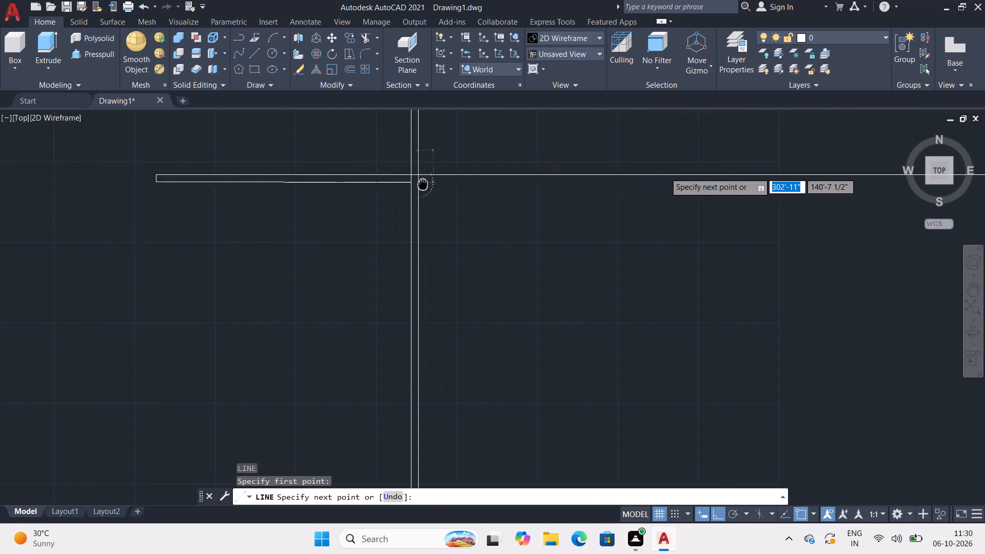
{"action": "middle_click_drag", "start_coordinate": [400, 188], "coordinate": [259, 208]}
{"action": "middle_click_drag", "start_coordinate": [749, 213], "coordinate": [538, 223]}
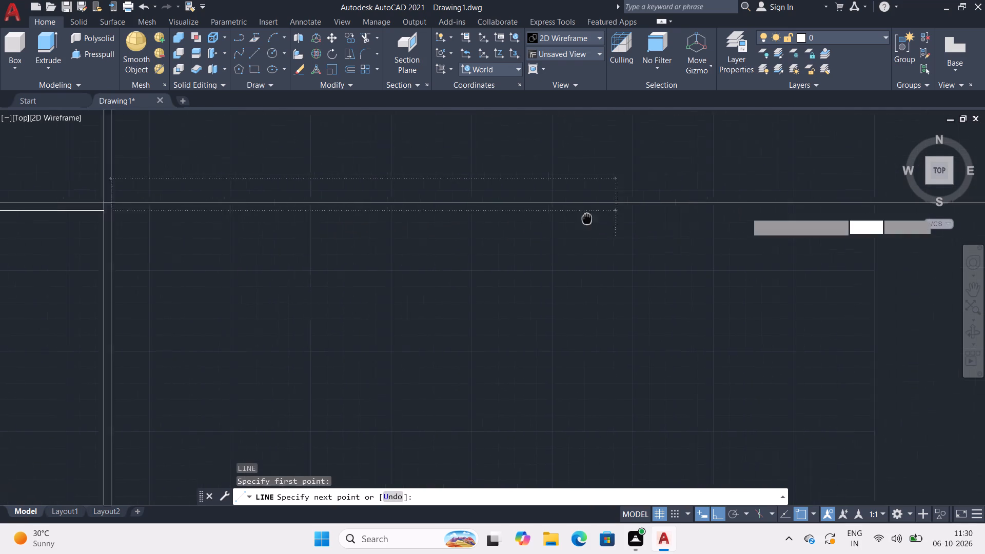
{"action": "middle_click_drag", "start_coordinate": [538, 223], "coordinate": [409, 233]}
{"action": "scroll", "coordinate": [400, 236], "scroll_direction": "down", "scroll_amount": 3}
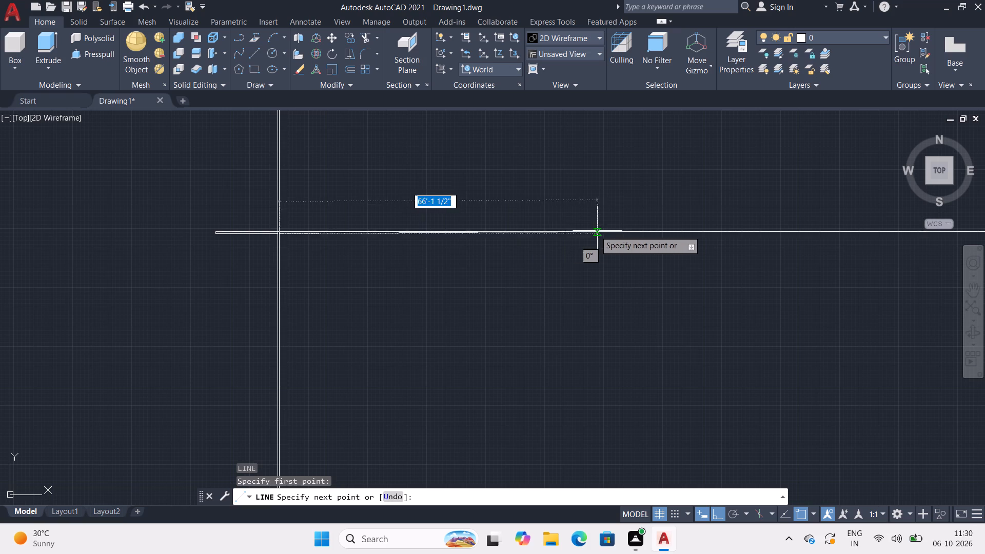
{"action": "scroll", "coordinate": [628, 231], "scroll_direction": "up", "scroll_amount": 3}
{"action": "left_click", "coordinate": [628, 231]}
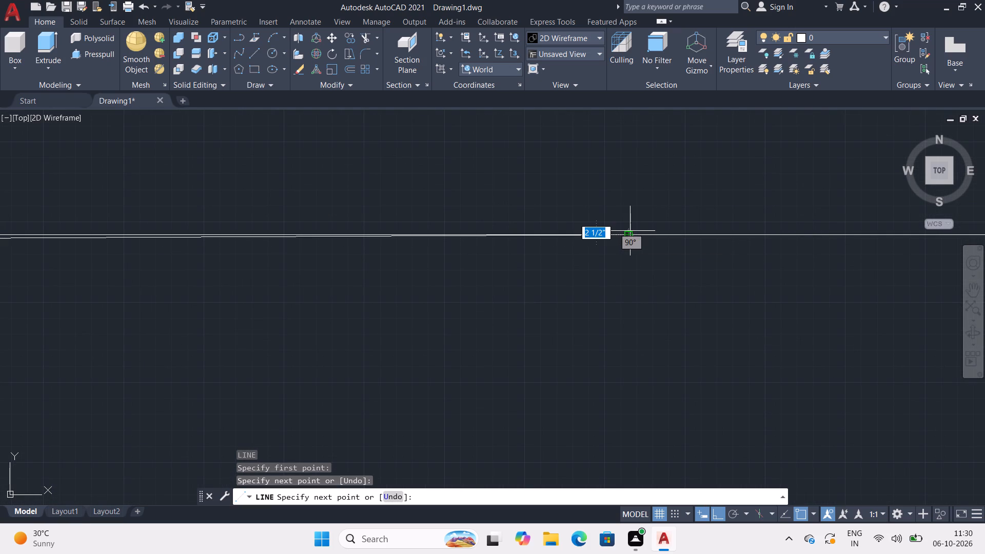
{"action": "key", "text": "ctrl+z"}
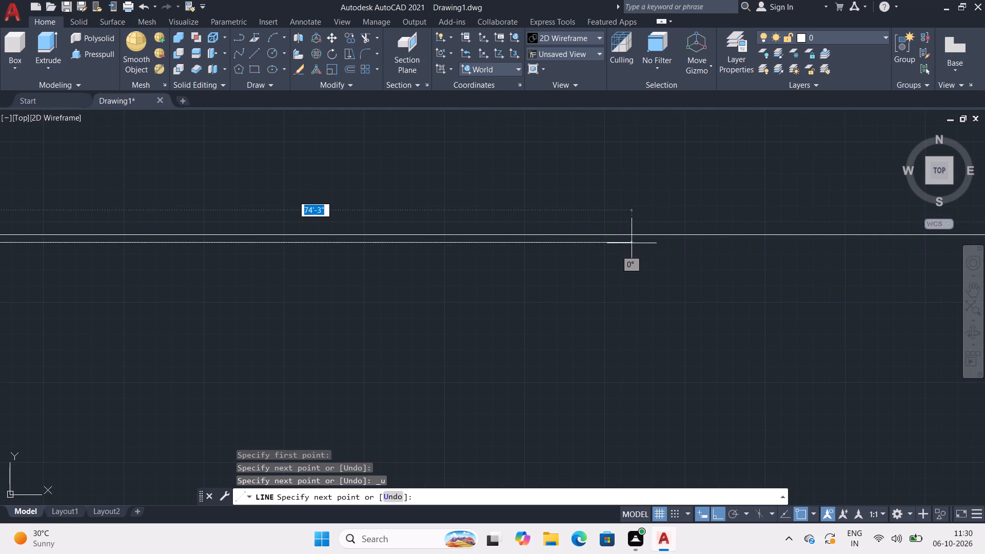
{"action": "left_click", "coordinate": [651, 248]}
{"action": "key", "text": "Escape"}
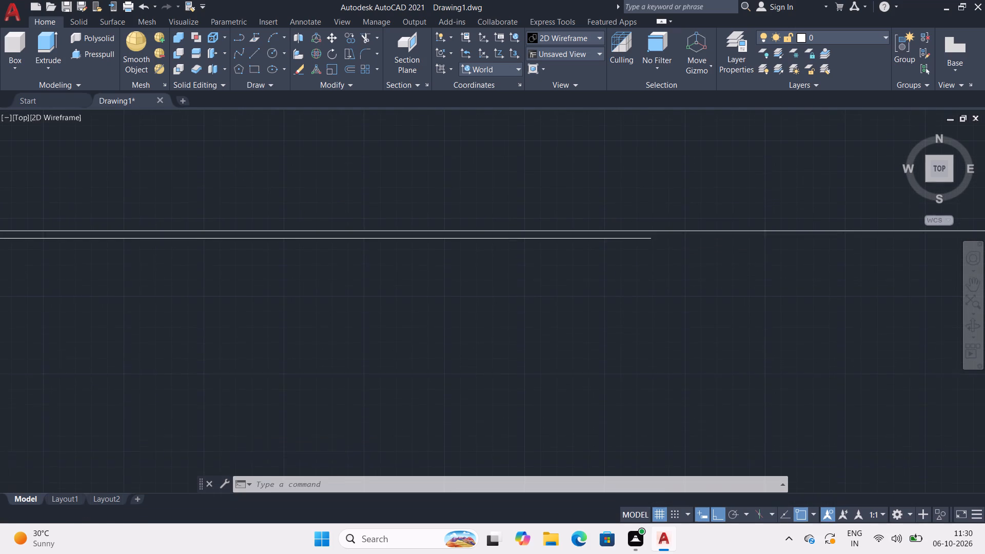
Trim off the parts of both vertical wall lines that extend above the upper horizontal line.
{"action": "scroll", "coordinate": [464, 227], "scroll_direction": "down", "scroll_amount": 2}
{"action": "scroll", "coordinate": [360, 236], "scroll_direction": "down", "scroll_amount": 3}
{"action": "middle_click_drag", "start_coordinate": [327, 249], "coordinate": [550, 256]}
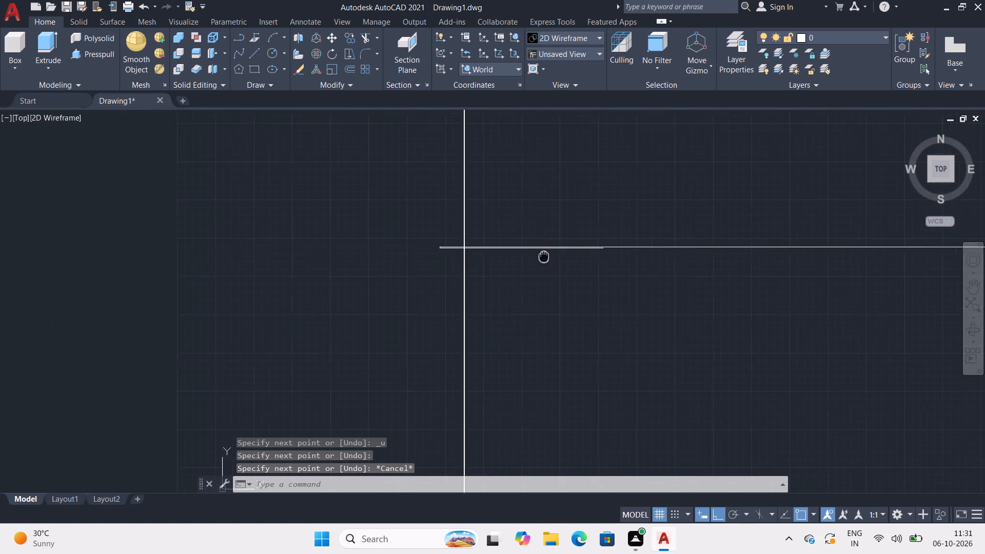
{"action": "middle_click_drag", "start_coordinate": [550, 256], "coordinate": [559, 258]}
{"action": "scroll", "coordinate": [487, 246], "scroll_direction": "up", "scroll_amount": 4}
{"action": "scroll", "coordinate": [413, 236], "scroll_direction": "up", "scroll_amount": 2}
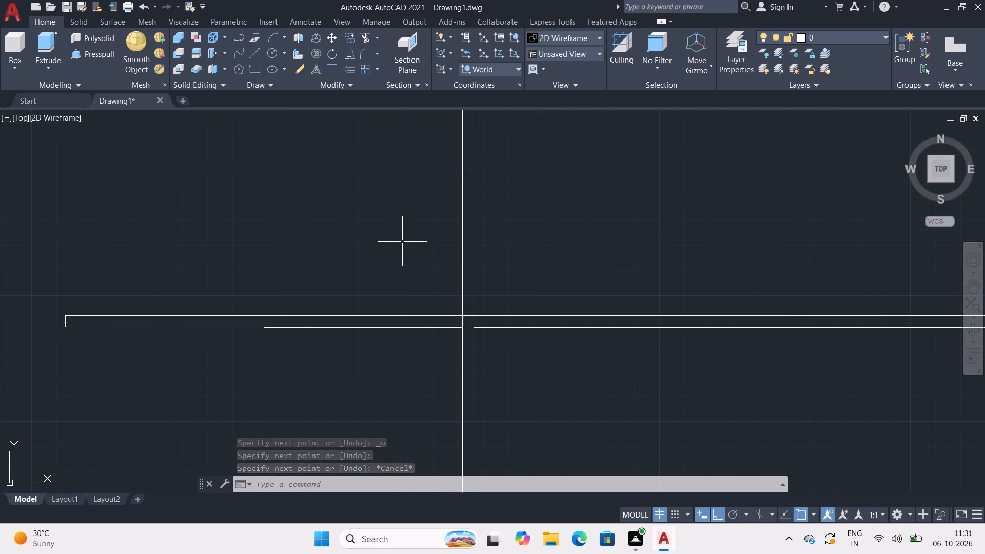
{"action": "middle_click_drag", "start_coordinate": [400, 240], "coordinate": [374, 242]}
{"action": "type", "text": "TR"}
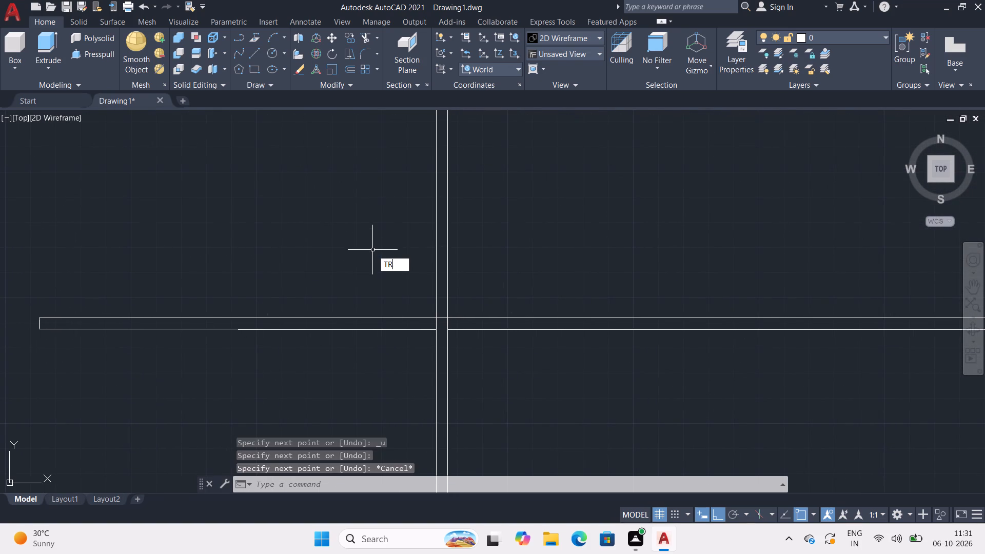
{"action": "key", "text": "Return"}
{"action": "left_click_drag", "start_coordinate": [533, 241], "coordinate": [282, 245]}
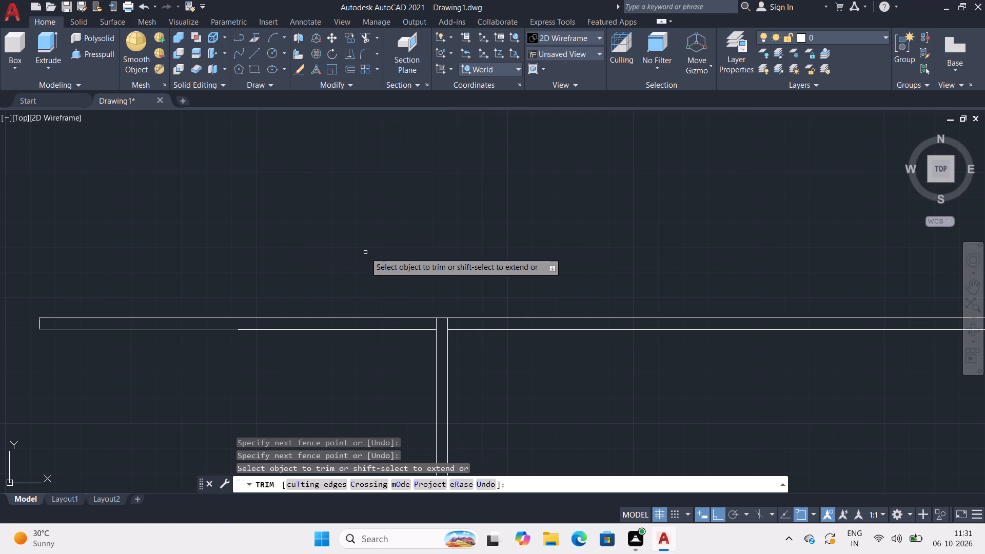
Trim the short pieces of both vertical lines between the upper and lower horizontal lines at the wall junction.
{"action": "scroll", "coordinate": [457, 315], "scroll_direction": "up", "scroll_amount": 2}
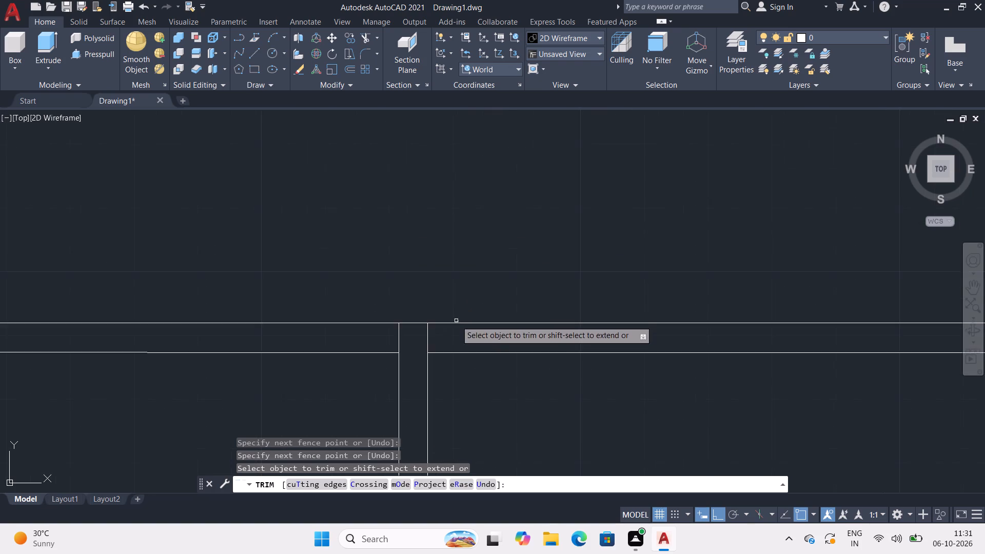
{"action": "scroll", "coordinate": [451, 331], "scroll_direction": "up", "scroll_amount": 1}
{"action": "left_click_drag", "start_coordinate": [444, 339], "coordinate": [345, 345]}
{"action": "scroll", "coordinate": [345, 345], "scroll_direction": "down", "scroll_amount": 3}
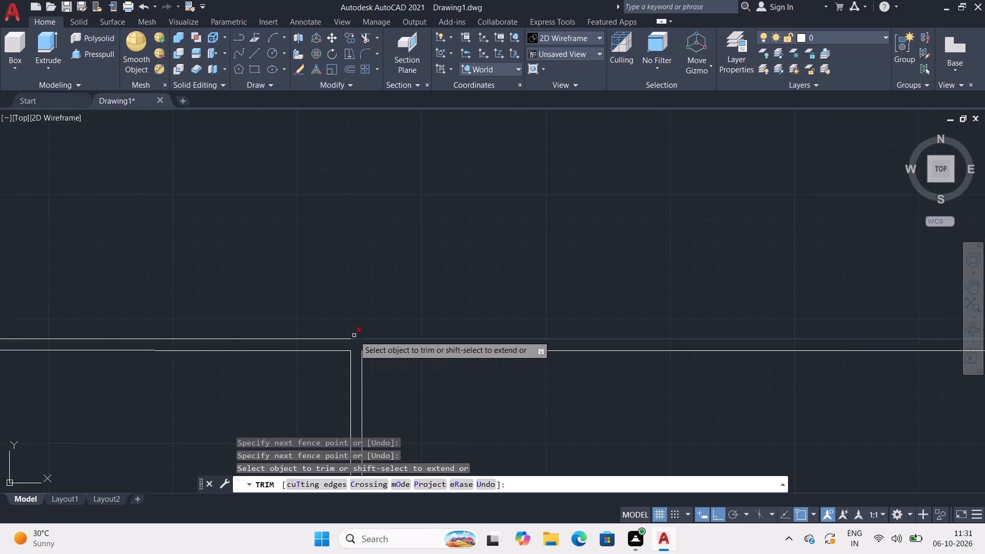
{"action": "scroll", "coordinate": [354, 335], "scroll_direction": "down", "scroll_amount": 2}
{"action": "middle_click_drag", "start_coordinate": [348, 303], "coordinate": [355, 228]}
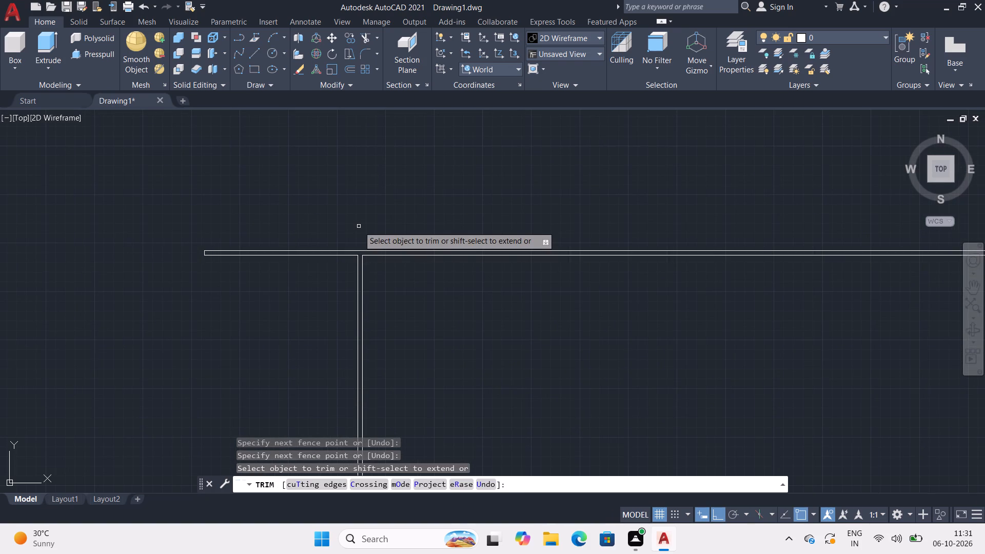
{"action": "key", "text": "Escape"}
{"action": "key", "text": "Escape"}
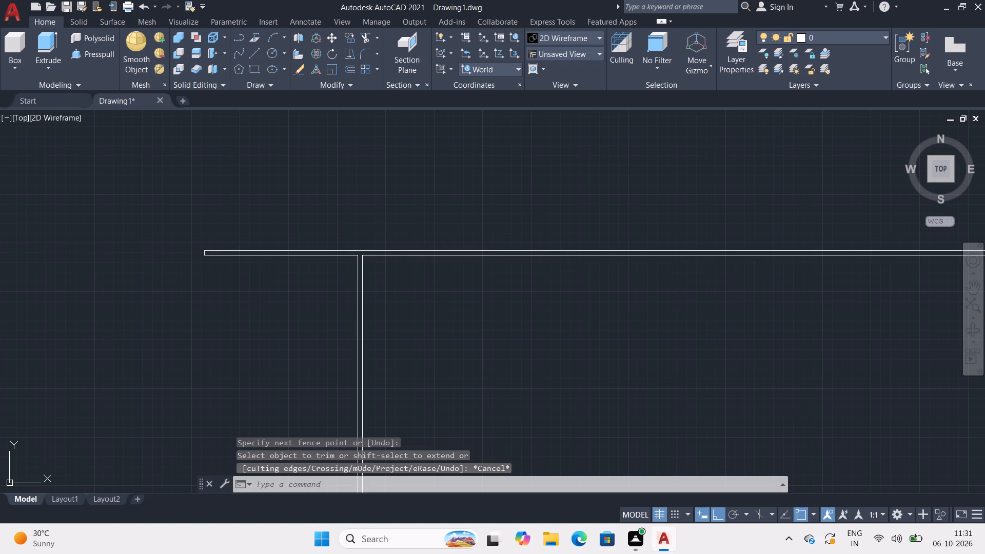
{"action": "key", "text": "Escape"}
{"action": "key", "text": "Escape"}
{"action": "key", "text": "Escape"}
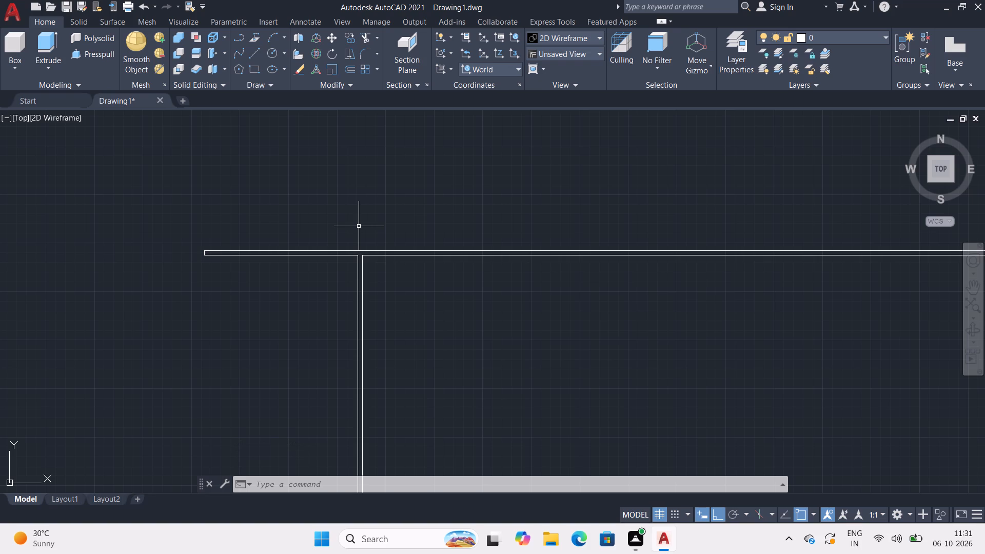
Erase the overlapping upper horizontal lines of the wall and the short 4.5" end line at its left end.
{"action": "left_click", "coordinate": [339, 251]}
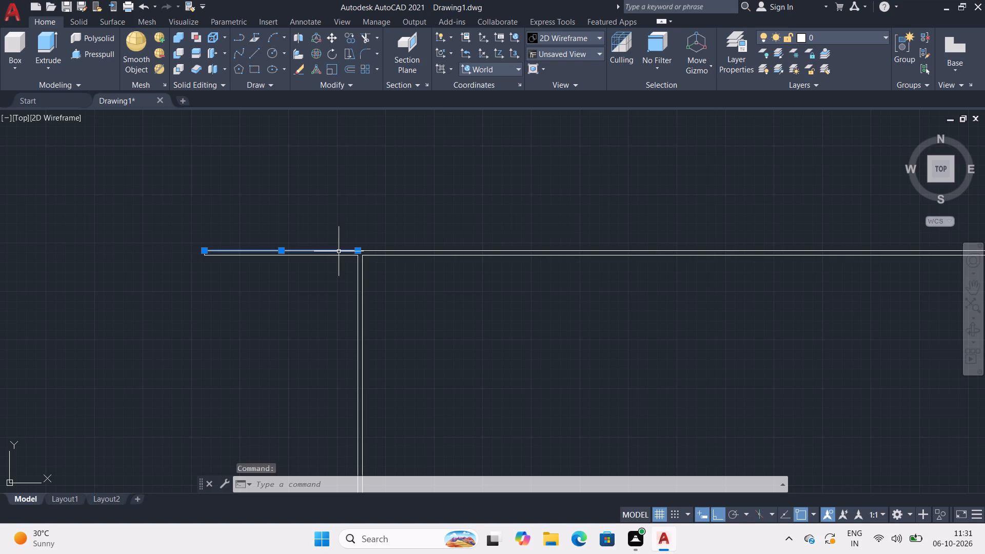
{"action": "key", "text": "Delete"}
{"action": "left_click", "coordinate": [337, 251]}
{"action": "key", "text": "Delete"}
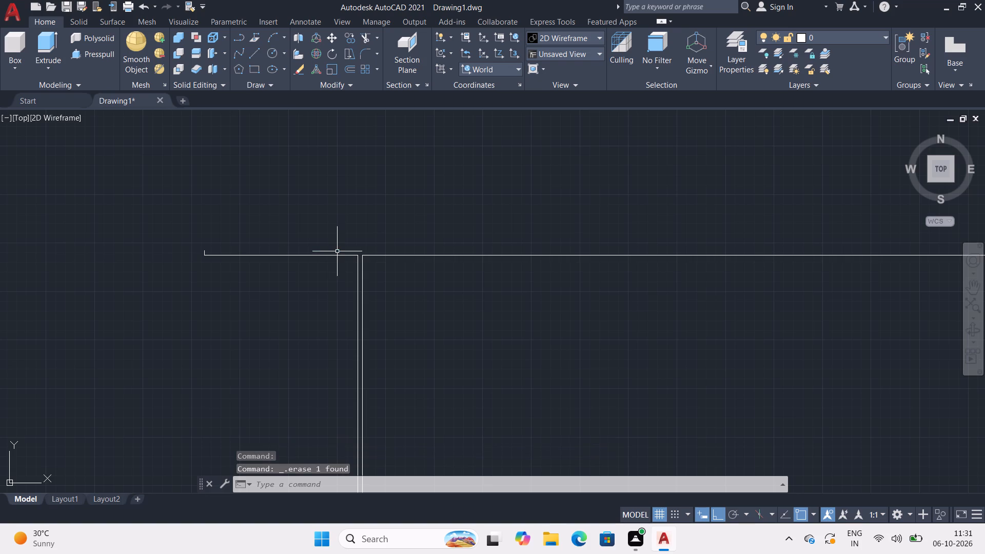
{"action": "left_click", "coordinate": [203, 251]}
{"action": "key", "text": "Delete"}
{"action": "key", "text": "Delete"}
{"action": "middle_click_drag", "start_coordinate": [243, 266], "coordinate": [187, 197]}
{"action": "scroll", "coordinate": [215, 197], "scroll_direction": "up", "scroll_amount": 1}
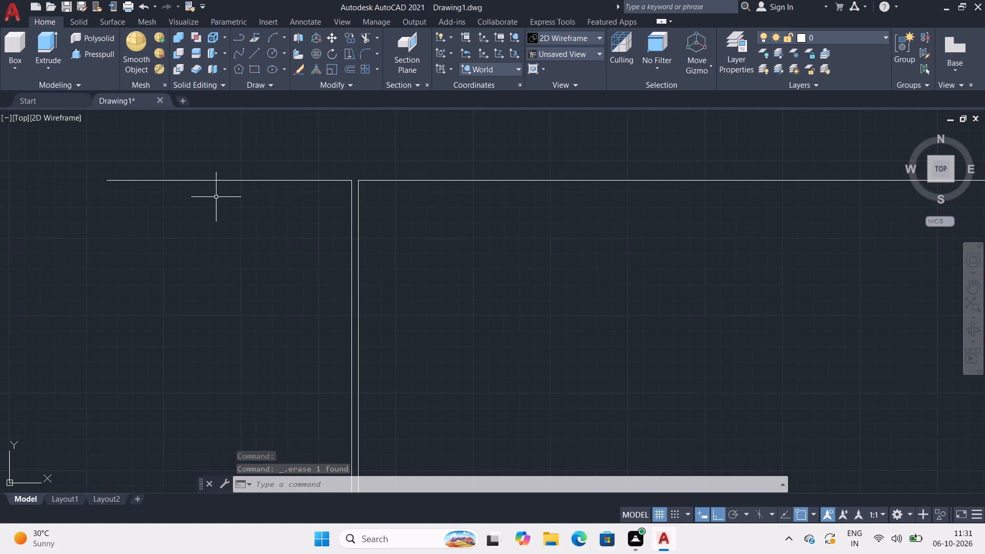
{"action": "middle_click_drag", "start_coordinate": [216, 199], "coordinate": [232, 225]}
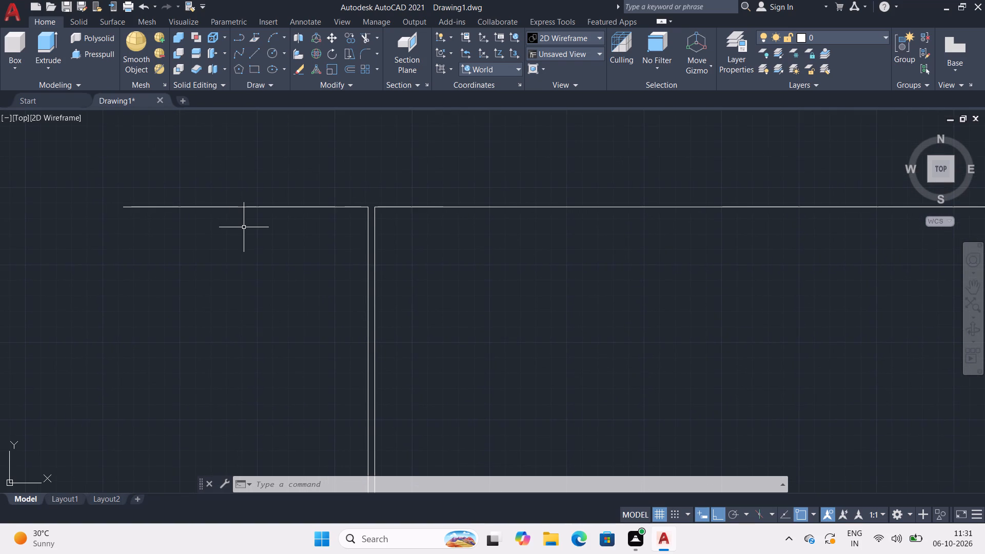
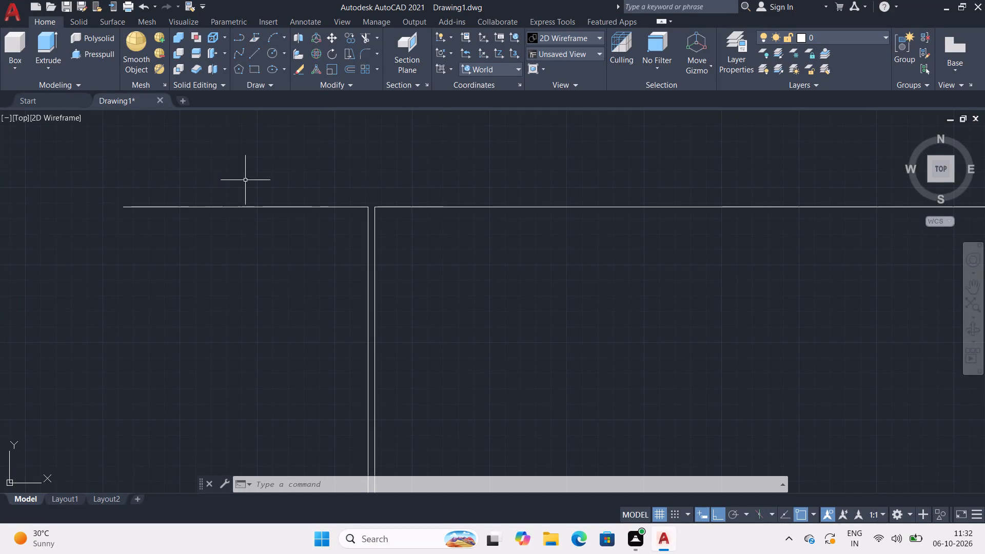
Erase the upper horizontal line on the left side of the vertical wall.
{"action": "left_click", "coordinate": [255, 208]}
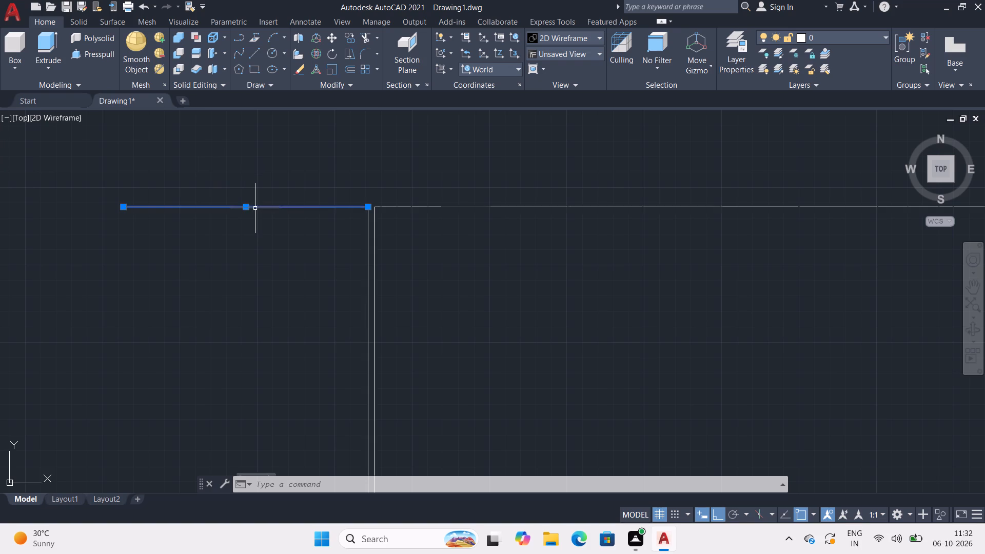
{"action": "key", "text": "Delete"}
Draw a 14'9.5" horizontal line leftward from the top end of the left vertical wall line.
{"action": "key", "text": "l"}
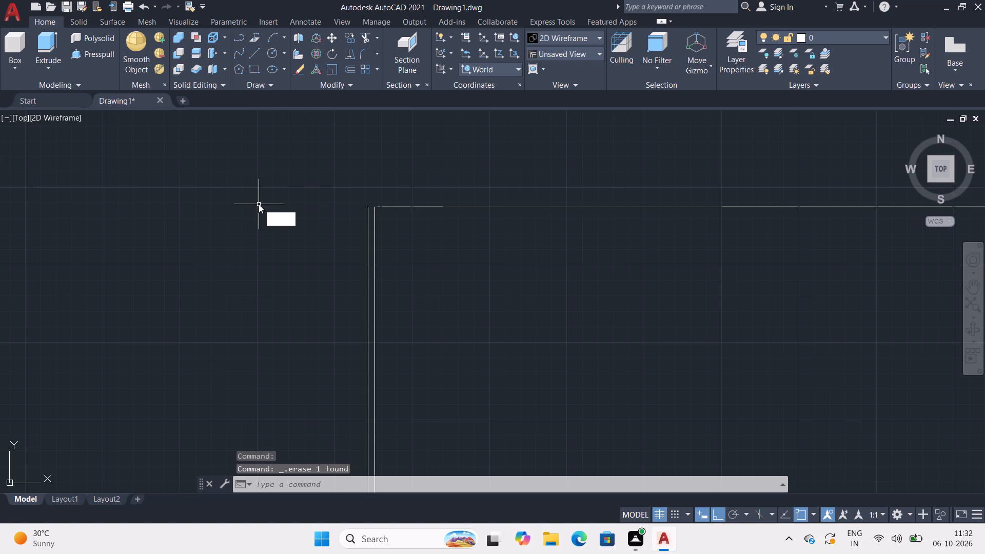
{"action": "key", "text": "Return"}
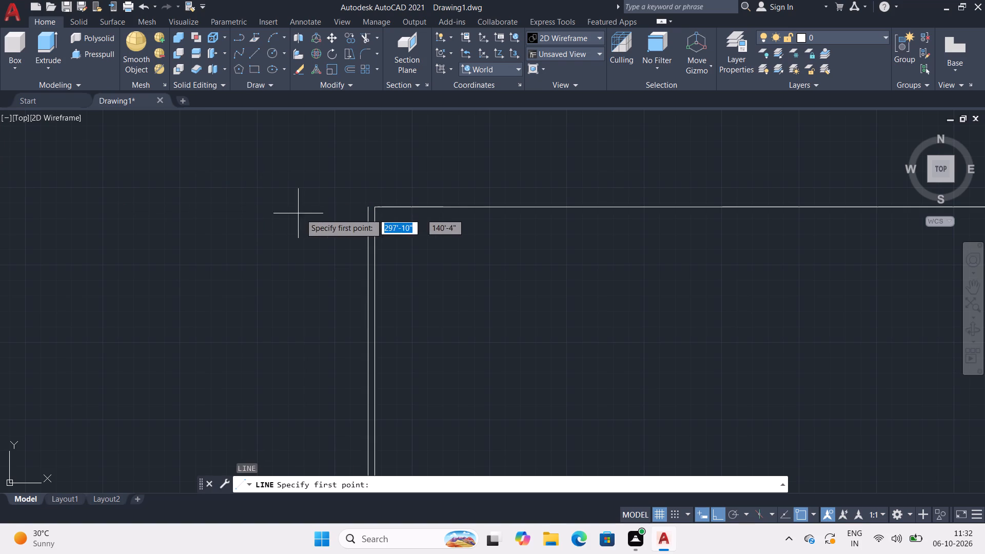
{"action": "left_click", "coordinate": [366, 208]}
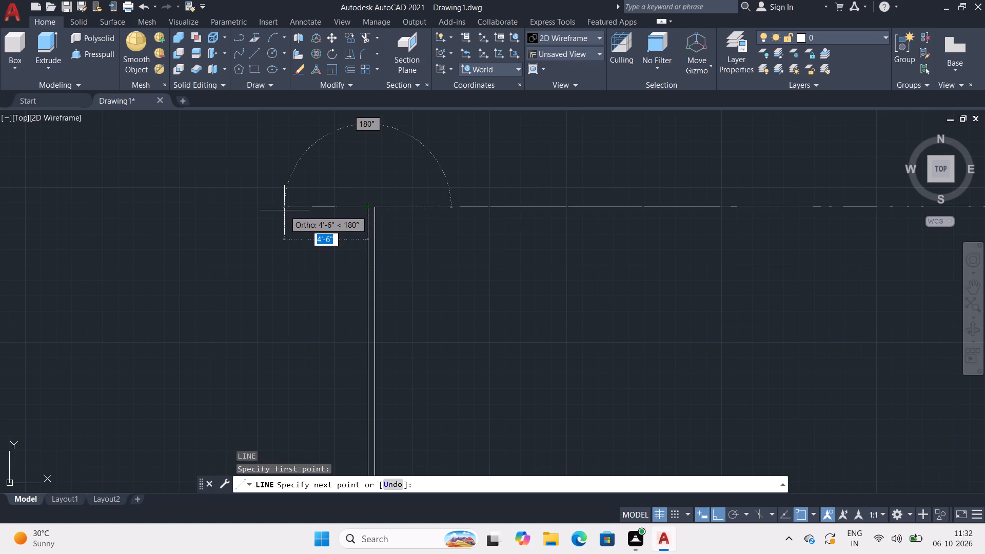
{"action": "type", "text": "14'"}
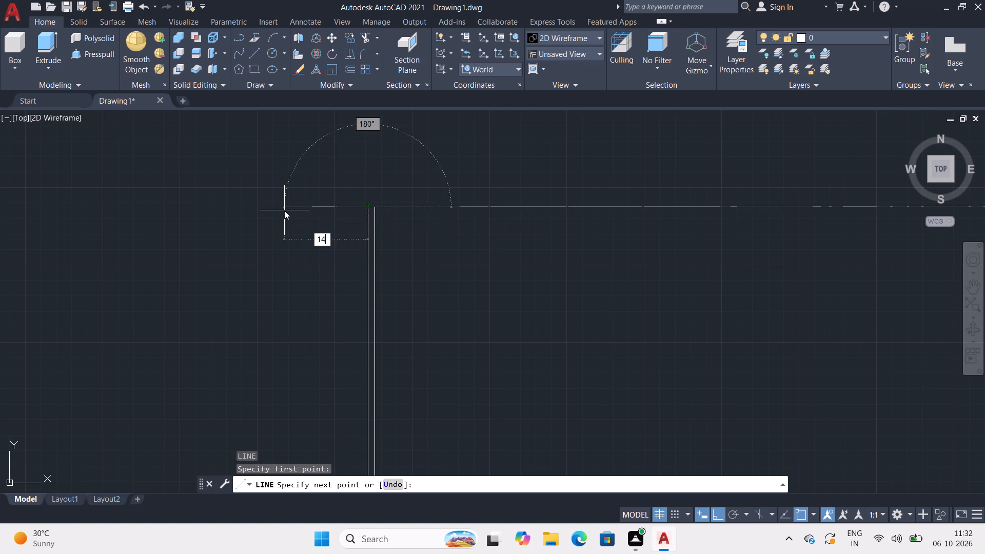
{"action": "type", "text": "9.5"}
{"action": "key", "text": "shift+quotedbl"}
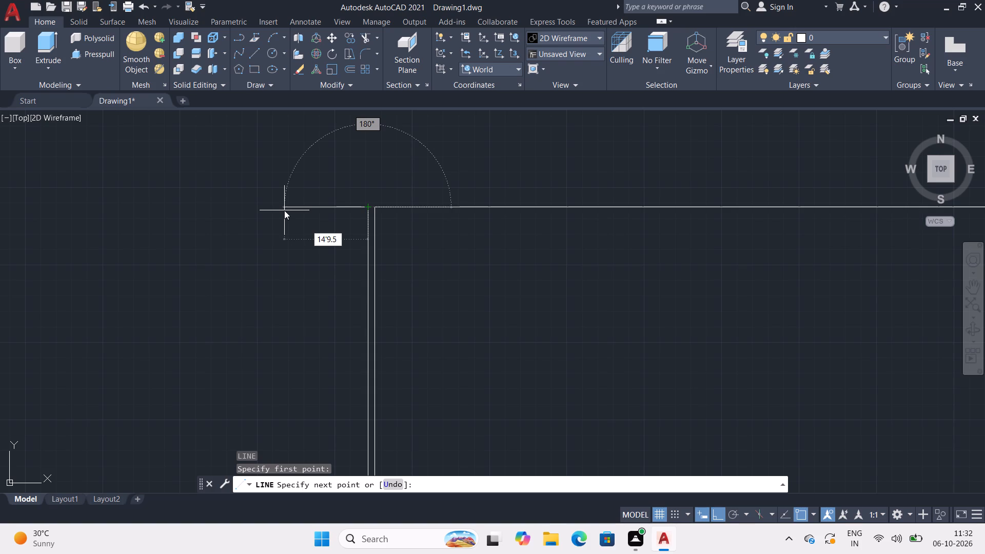
{"action": "key", "text": "Return"}
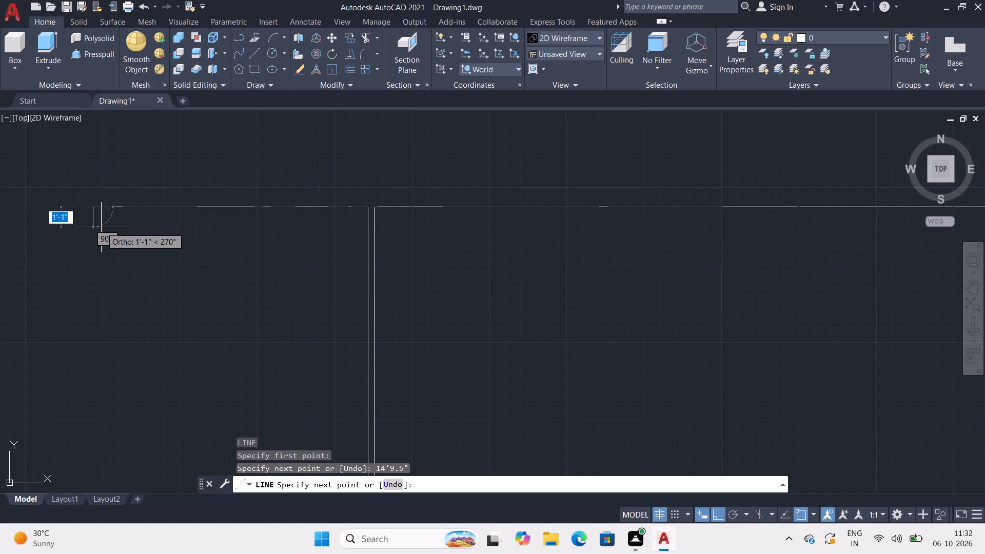
{"action": "key", "text": "Escape"}
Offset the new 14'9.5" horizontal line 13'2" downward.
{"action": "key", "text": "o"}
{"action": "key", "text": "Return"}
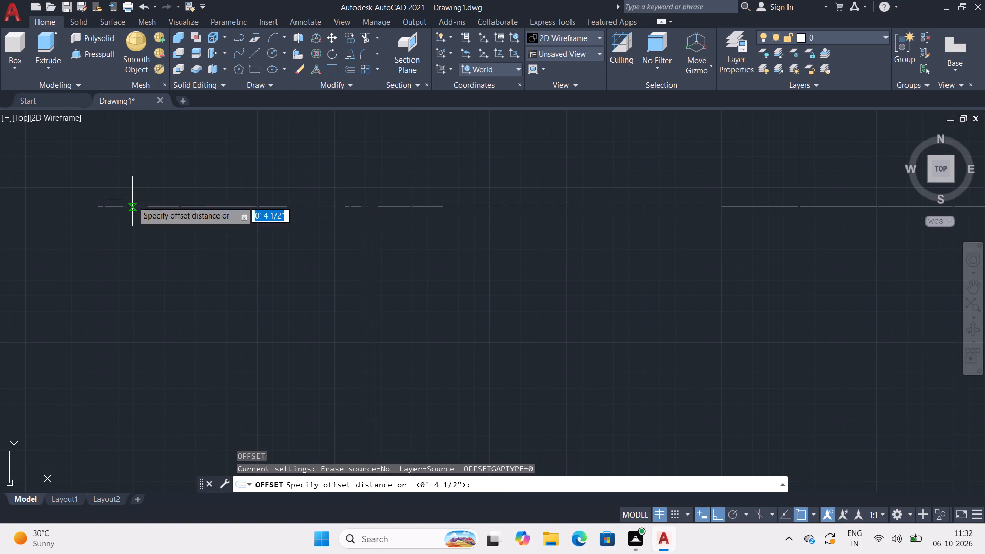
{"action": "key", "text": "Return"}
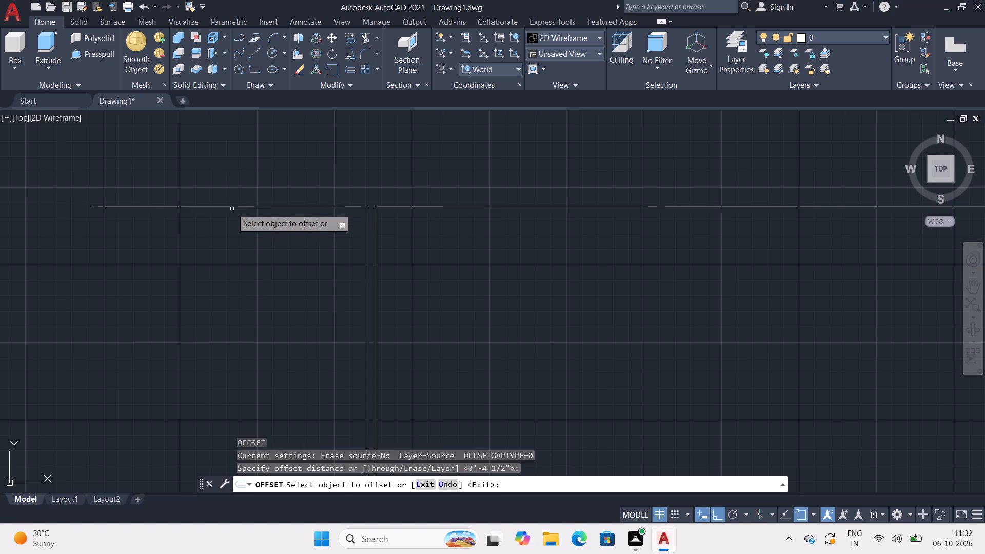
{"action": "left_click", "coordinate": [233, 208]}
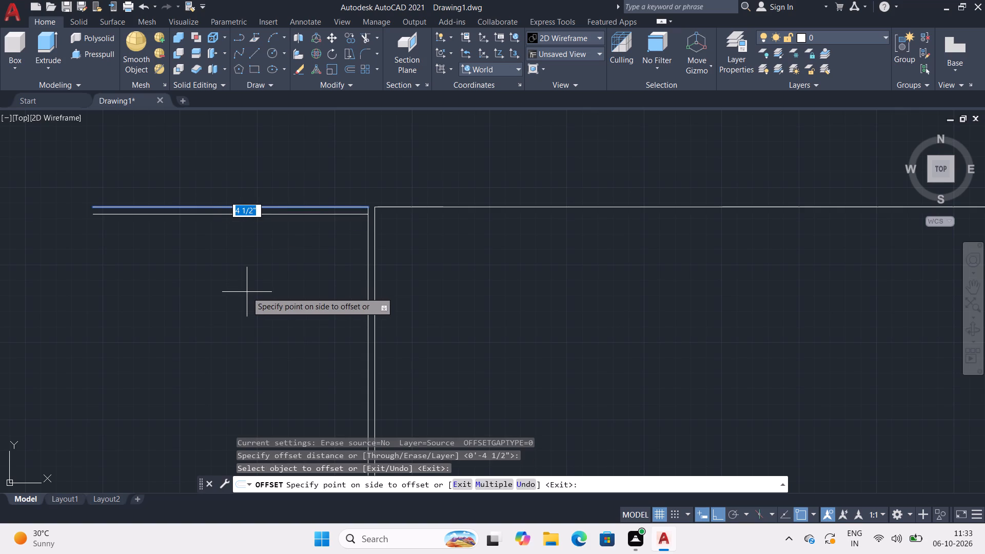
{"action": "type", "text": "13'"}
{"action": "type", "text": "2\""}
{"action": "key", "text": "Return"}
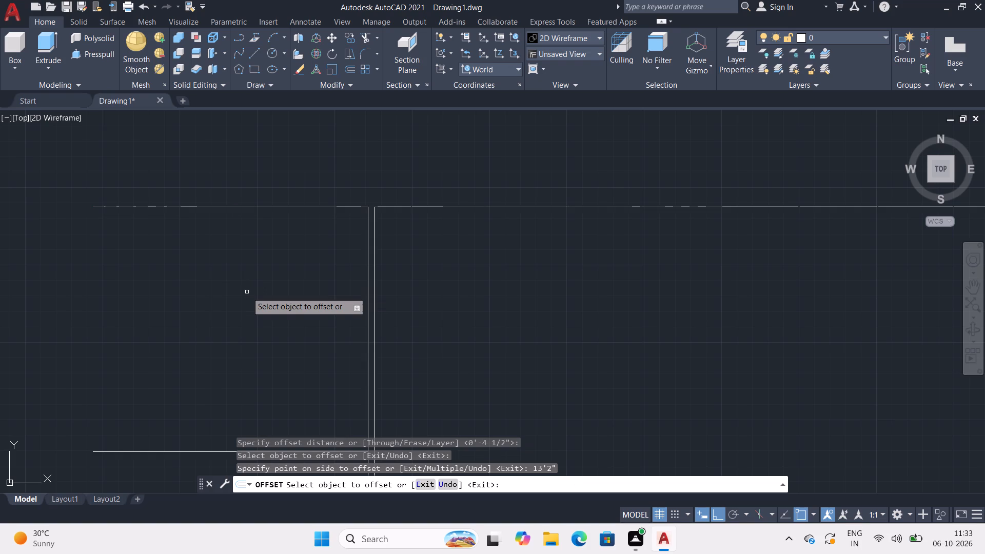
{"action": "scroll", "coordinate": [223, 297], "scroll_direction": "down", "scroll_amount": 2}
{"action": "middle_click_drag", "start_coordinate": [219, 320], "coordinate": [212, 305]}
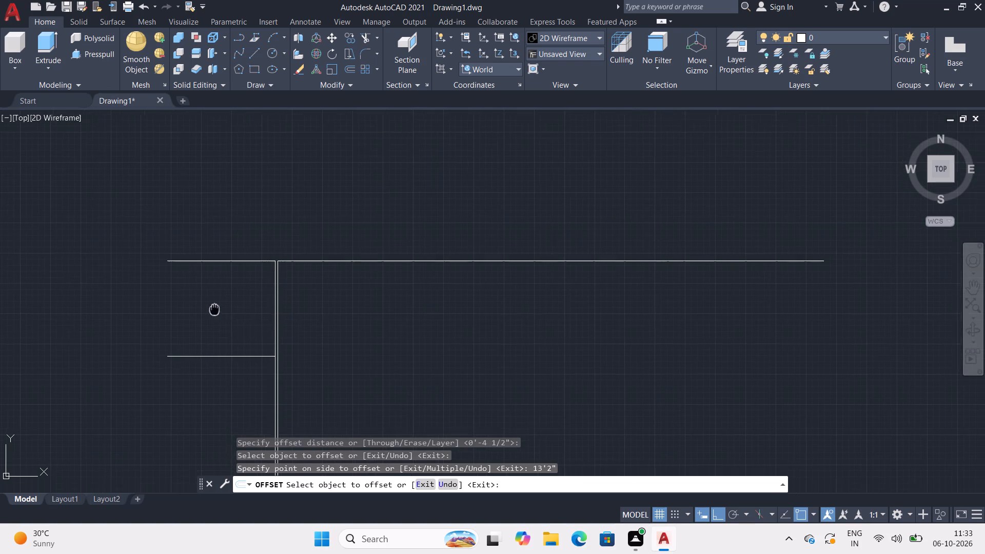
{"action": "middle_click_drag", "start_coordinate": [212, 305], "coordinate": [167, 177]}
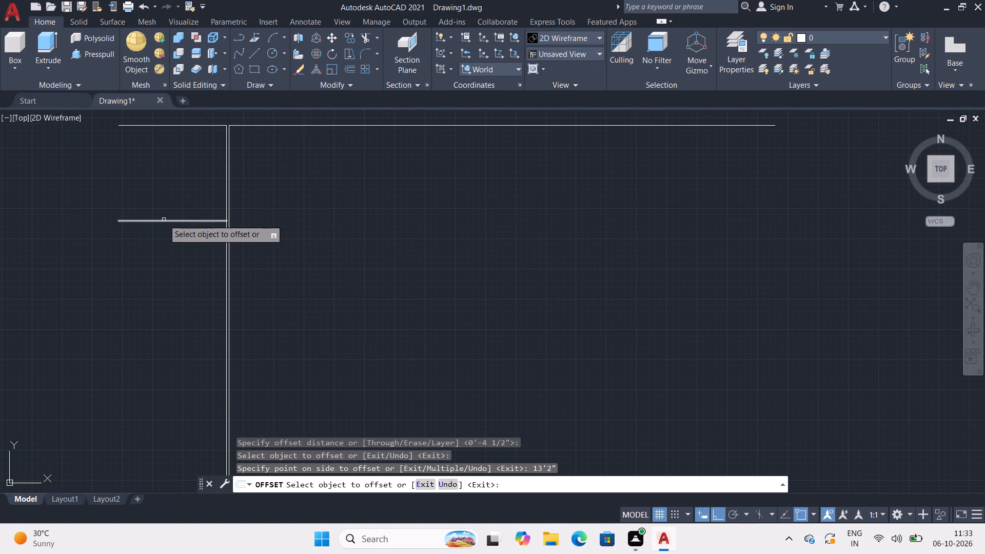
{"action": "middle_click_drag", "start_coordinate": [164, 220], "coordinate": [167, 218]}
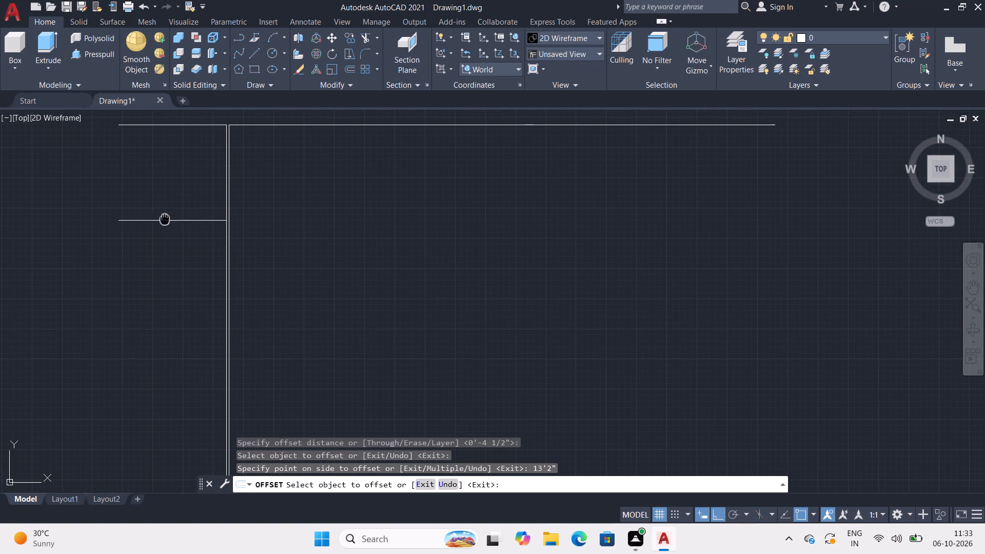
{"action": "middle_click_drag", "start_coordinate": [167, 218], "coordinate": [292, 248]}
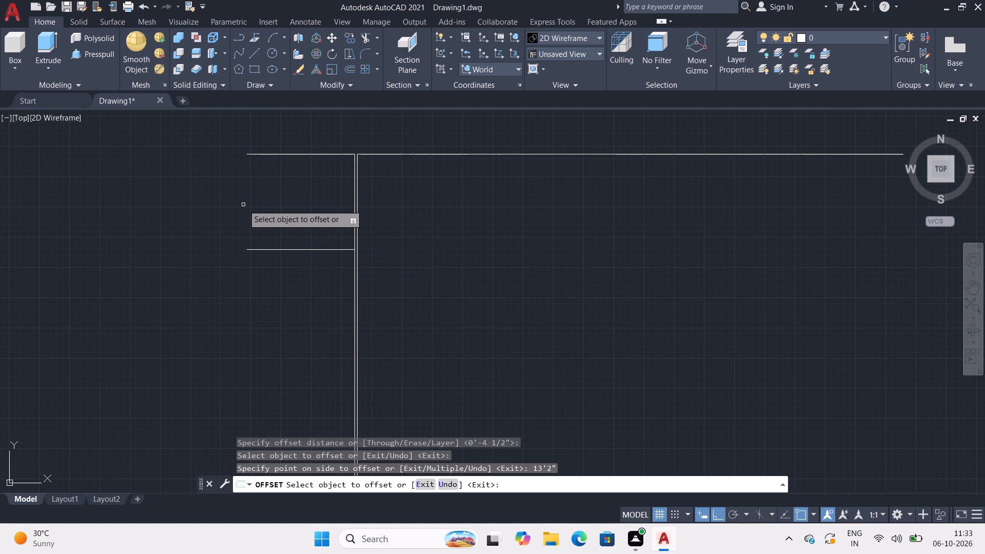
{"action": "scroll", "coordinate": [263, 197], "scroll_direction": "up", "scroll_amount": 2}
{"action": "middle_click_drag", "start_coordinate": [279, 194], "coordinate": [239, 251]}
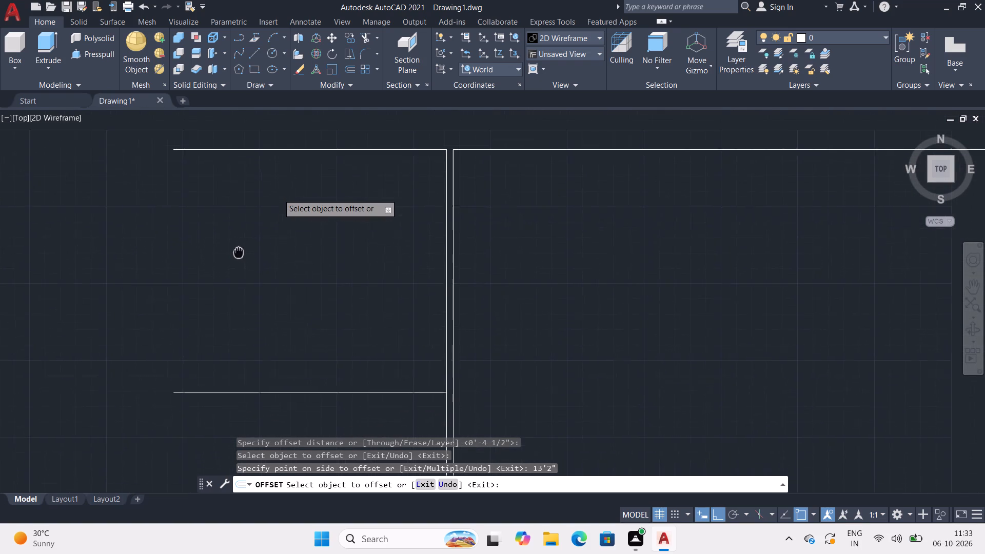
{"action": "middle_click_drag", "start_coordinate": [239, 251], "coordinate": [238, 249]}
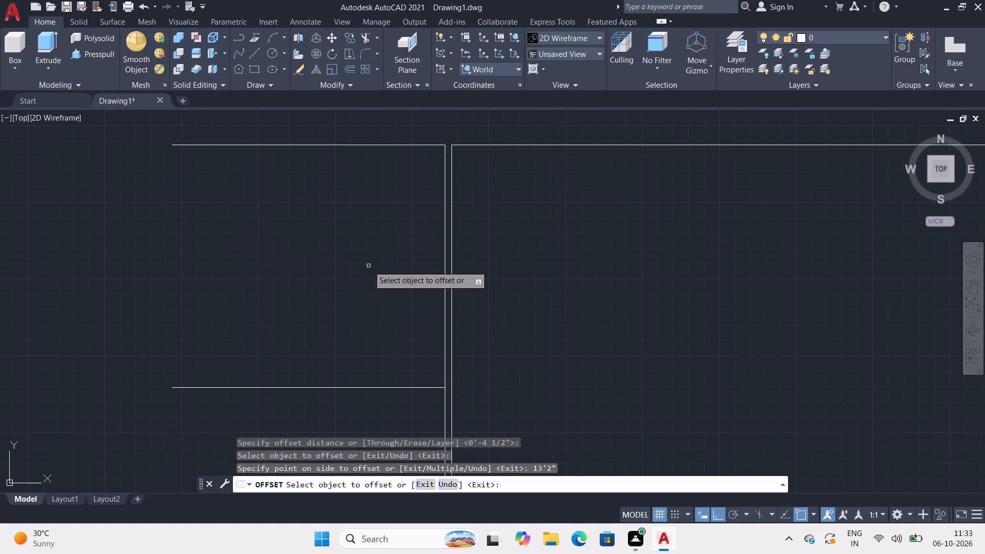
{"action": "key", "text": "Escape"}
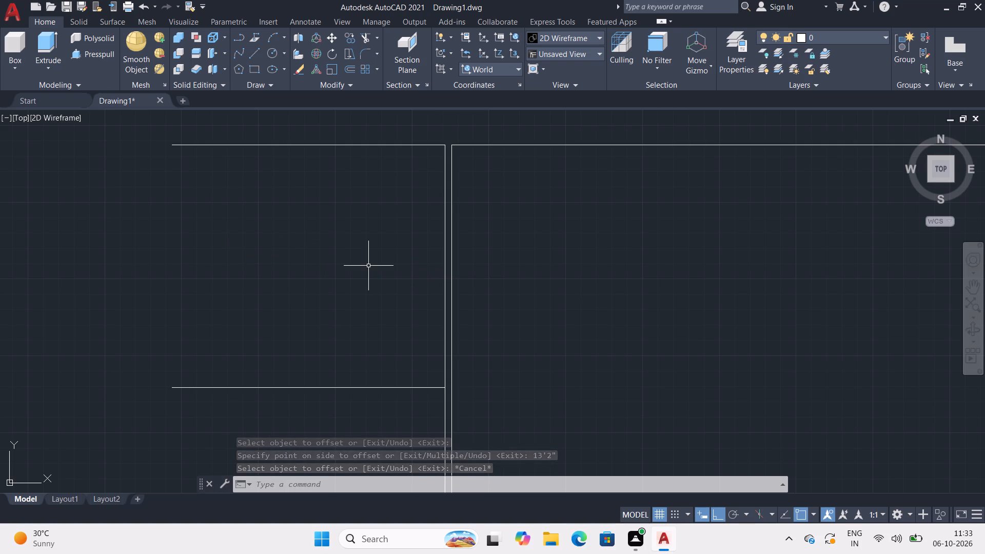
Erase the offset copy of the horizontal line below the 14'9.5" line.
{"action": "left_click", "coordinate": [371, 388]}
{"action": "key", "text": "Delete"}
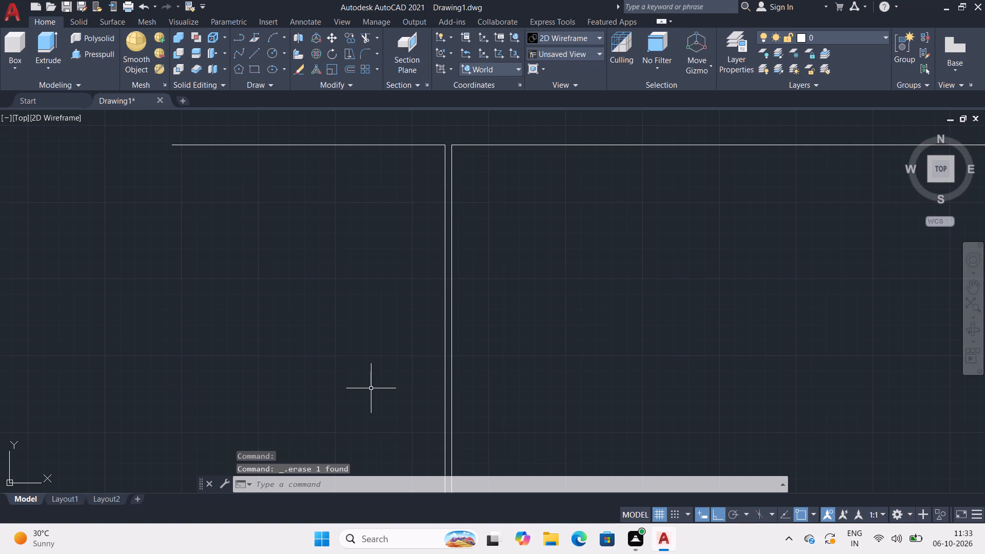
Draw a 15'9.5" line leftward from the left vertical wall line, starting at a point tracked 13'2" below its top end.
{"action": "key", "text": "l"}
{"action": "key", "text": "Return"}
{"action": "type", "text": "TK"}
{"action": "key", "text": "Return"}
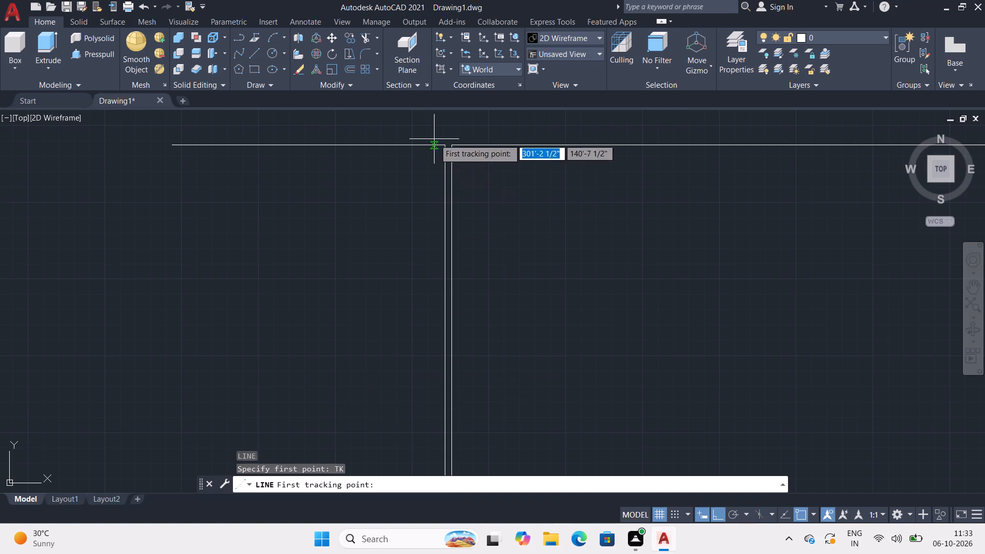
{"action": "left_click", "coordinate": [444, 146]}
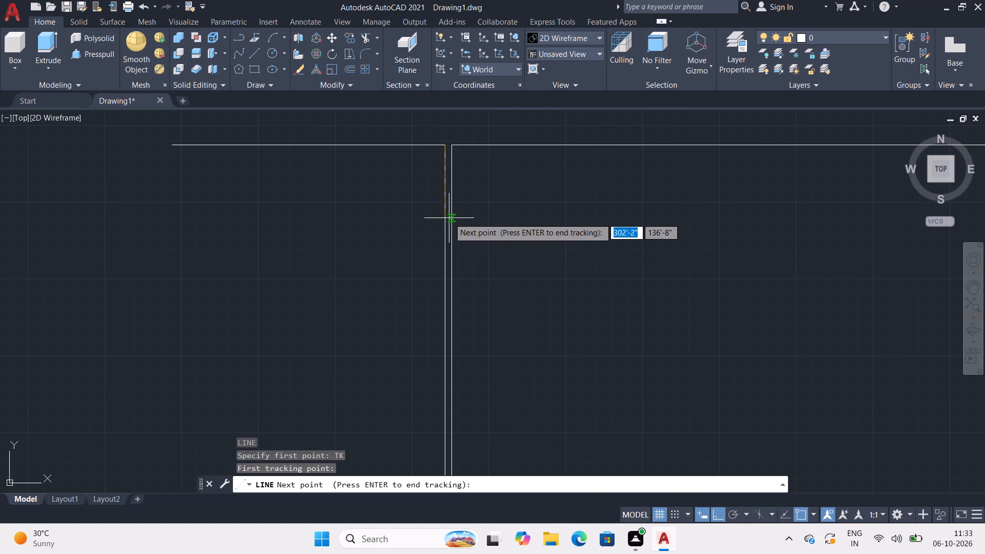
{"action": "type", "text": "13"}
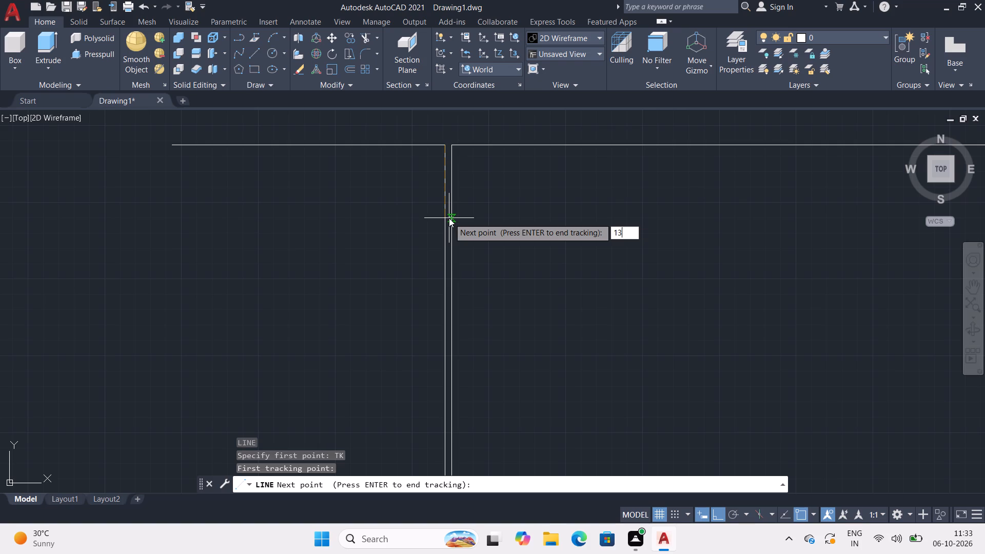
{"action": "key", "text": "apostrophe"}
{"action": "type", "text": "2\""}
{"action": "key", "text": "Return"}
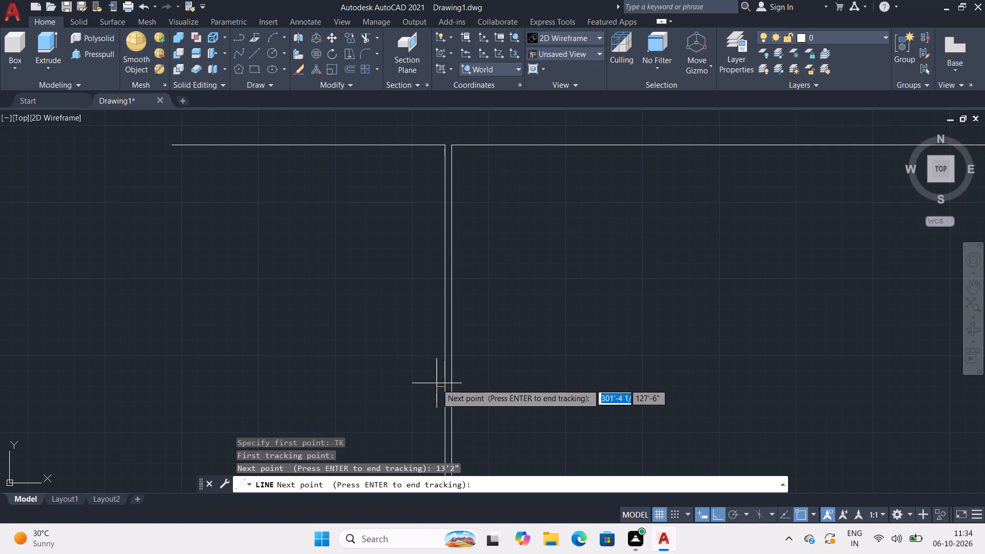
{"action": "key", "text": "Return"}
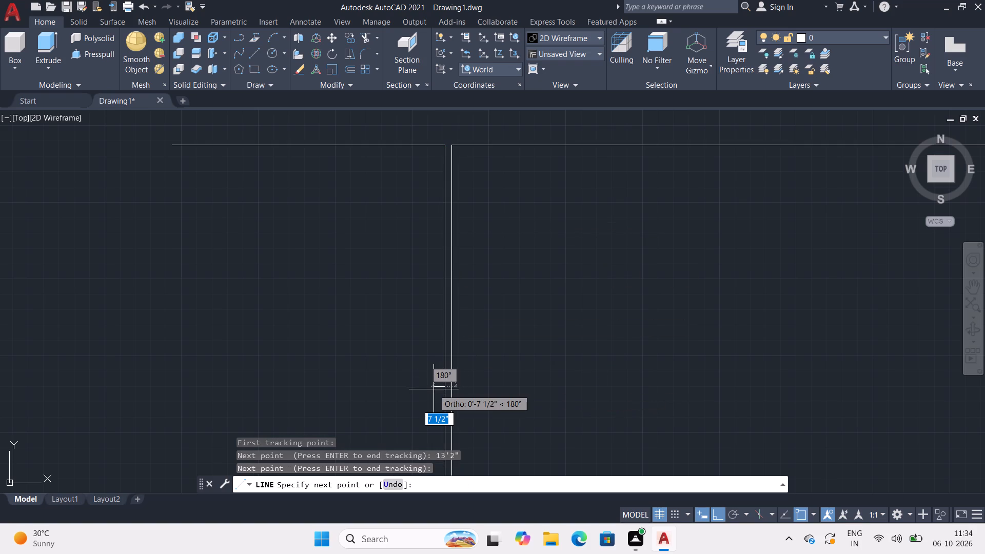
{"action": "type", "text": "15"}
{"action": "key", "text": "apostrophe"}
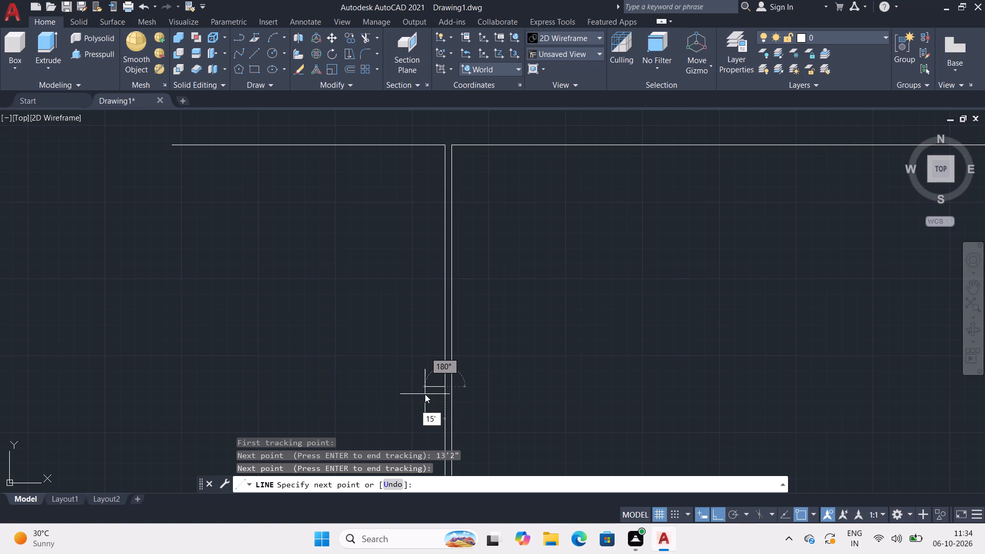
{"action": "key", "text": "8"}
{"action": "key", "text": "BackSpace"}
{"action": "type", "text": "9.5"}
{"action": "key", "text": "shift+quotedbl"}
{"action": "key", "text": "Return"}
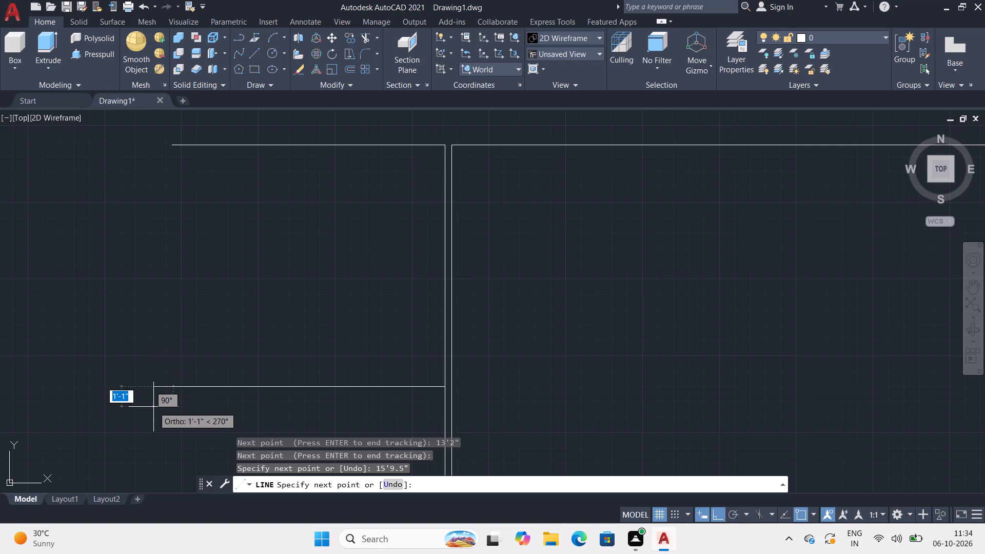
Continue the line 4.5" downward and back right to the left vertical wall line to form the wall's thickness.
{"action": "type", "text": "4.5"}
{"action": "key", "text": "shift+quotedbl"}
{"action": "key", "text": "Return"}
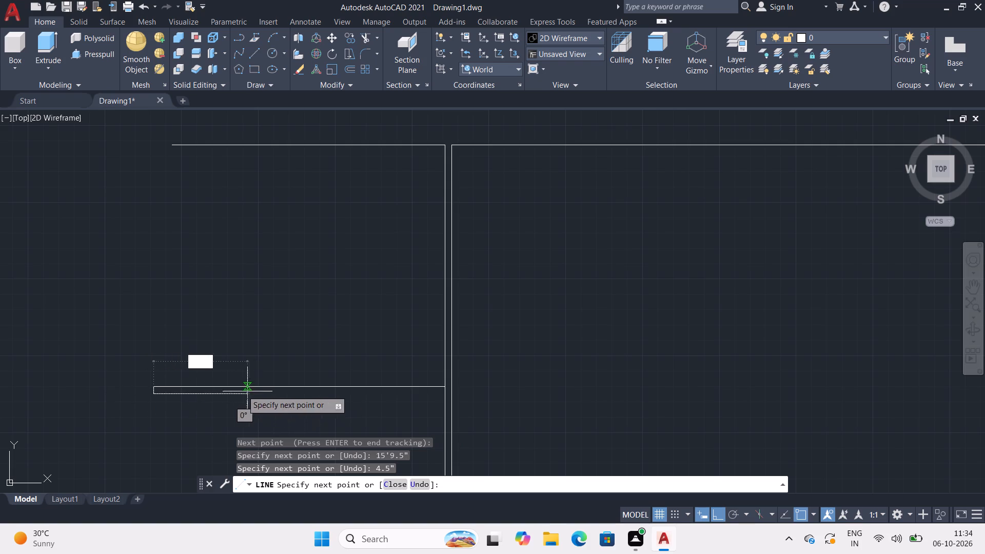
{"action": "middle_click_drag", "start_coordinate": [238, 388], "coordinate": [115, 276]}
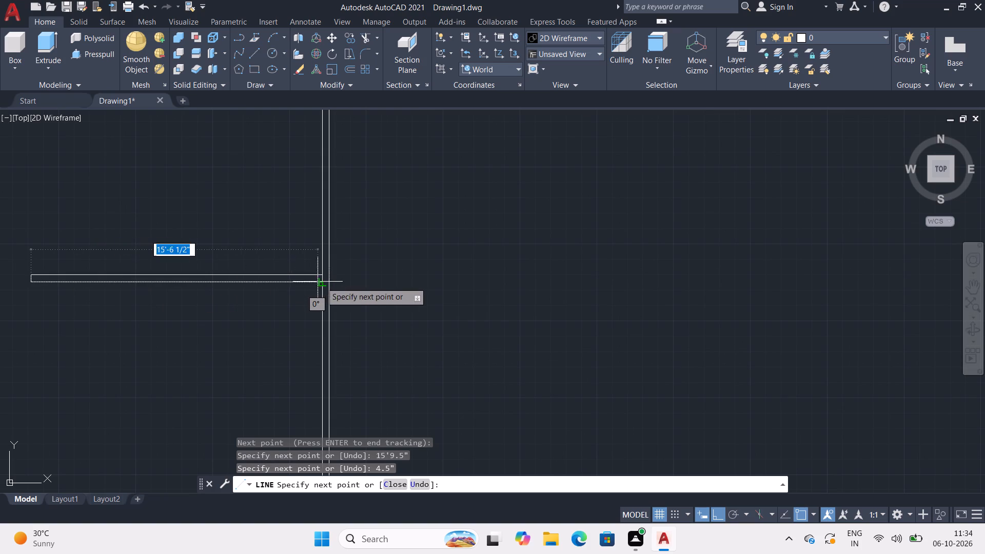
{"action": "left_click", "coordinate": [321, 283]}
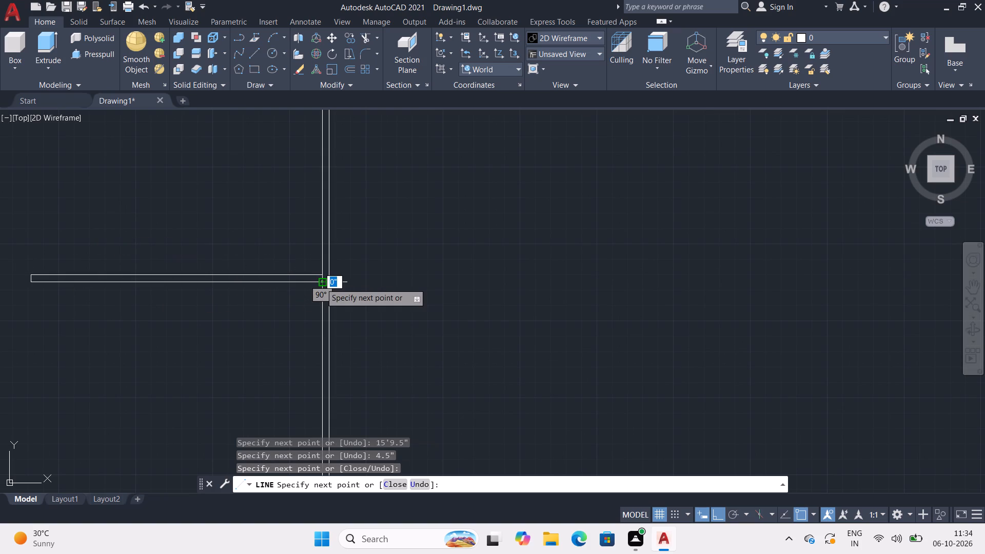
{"action": "key", "text": "space"}
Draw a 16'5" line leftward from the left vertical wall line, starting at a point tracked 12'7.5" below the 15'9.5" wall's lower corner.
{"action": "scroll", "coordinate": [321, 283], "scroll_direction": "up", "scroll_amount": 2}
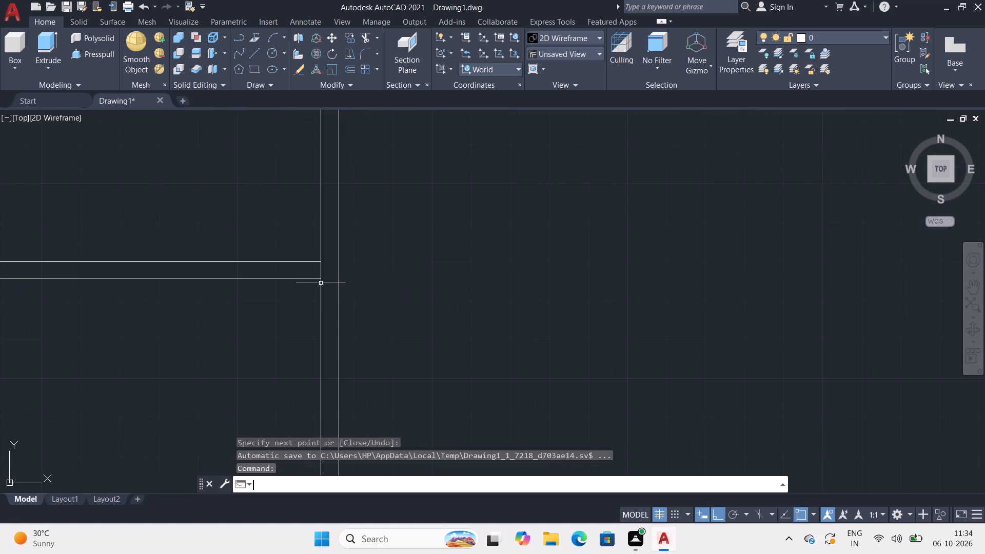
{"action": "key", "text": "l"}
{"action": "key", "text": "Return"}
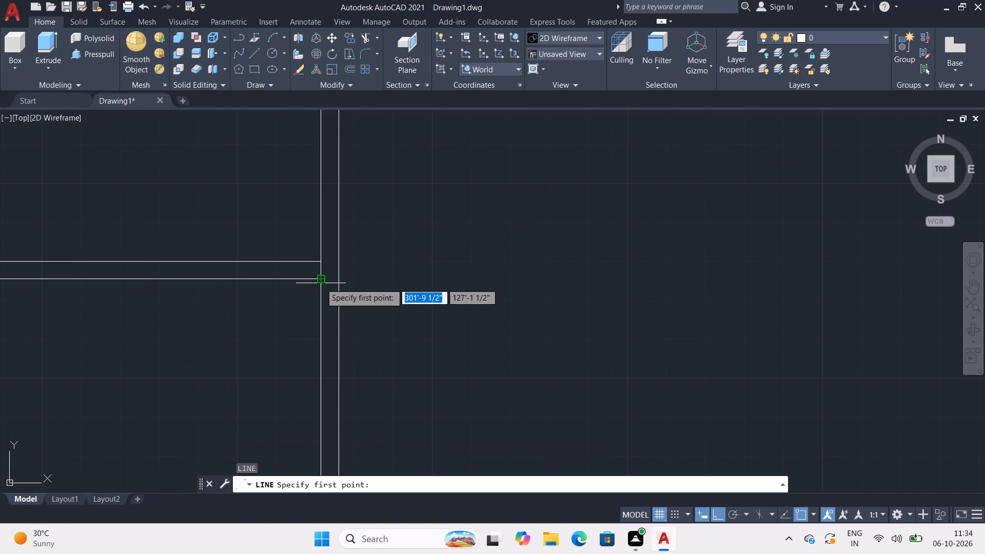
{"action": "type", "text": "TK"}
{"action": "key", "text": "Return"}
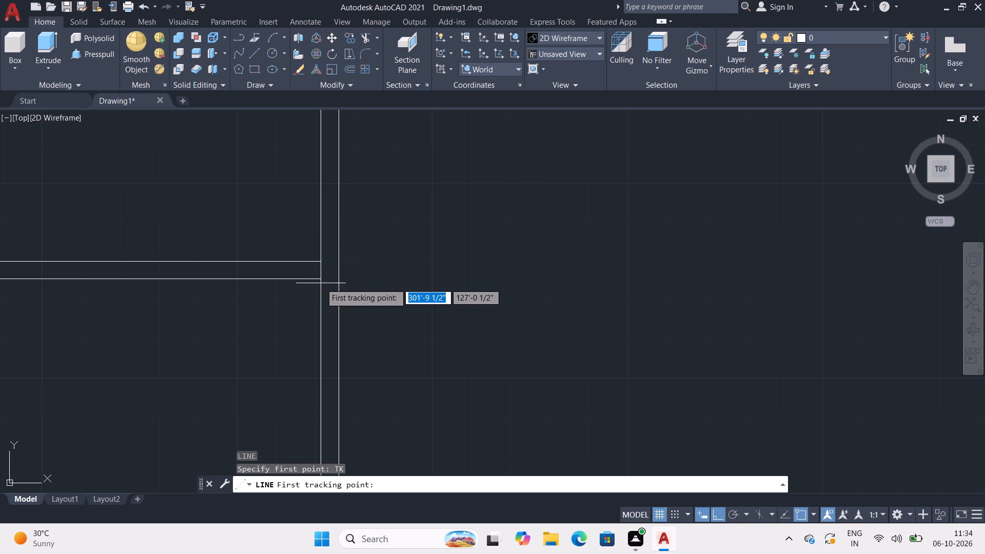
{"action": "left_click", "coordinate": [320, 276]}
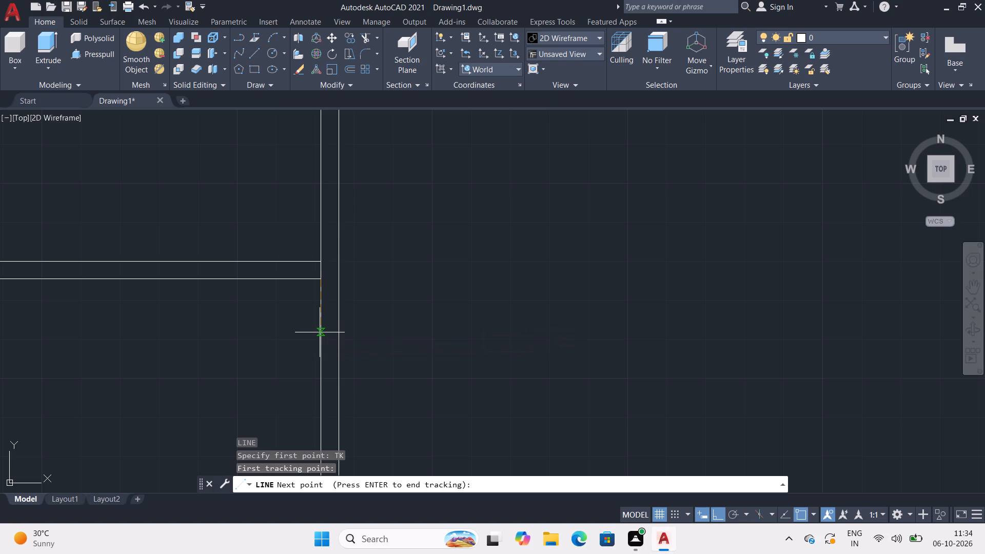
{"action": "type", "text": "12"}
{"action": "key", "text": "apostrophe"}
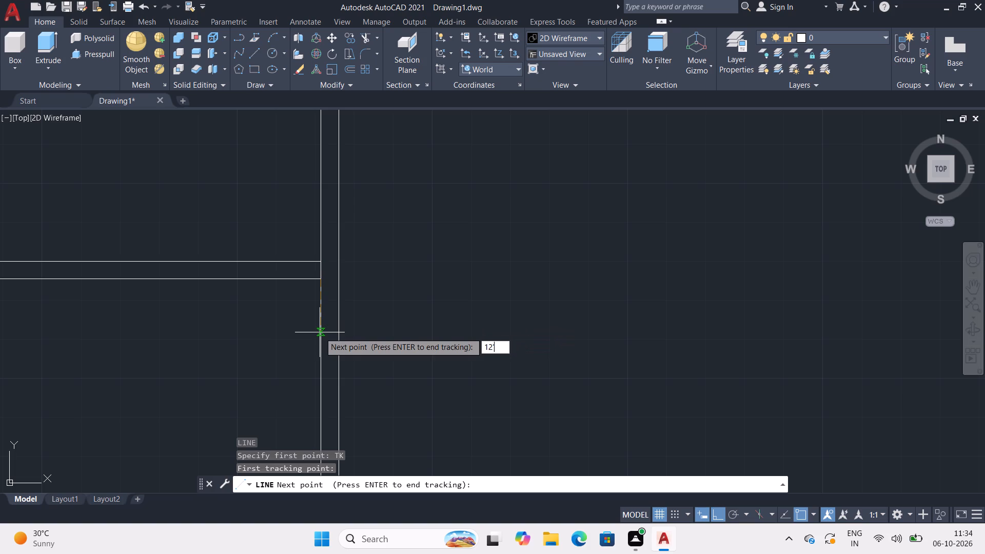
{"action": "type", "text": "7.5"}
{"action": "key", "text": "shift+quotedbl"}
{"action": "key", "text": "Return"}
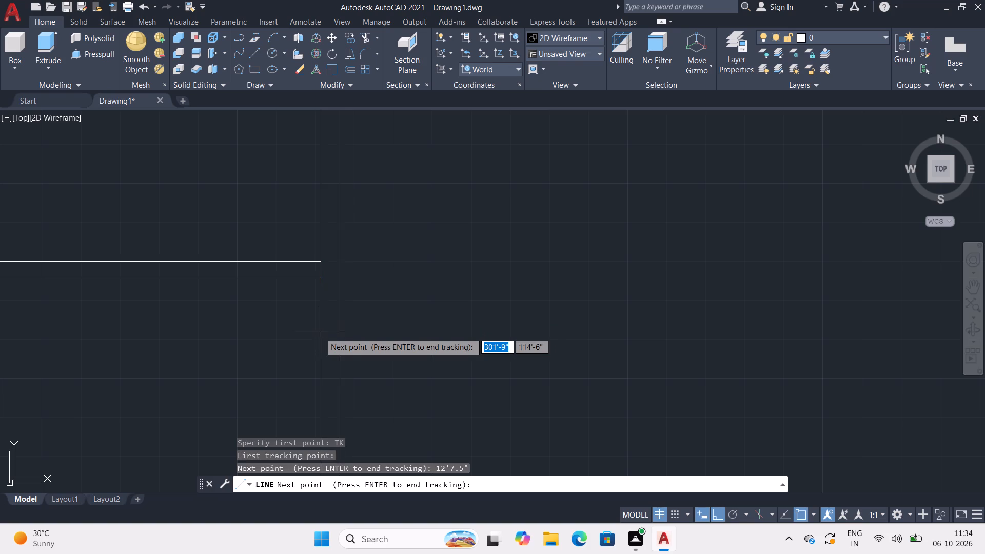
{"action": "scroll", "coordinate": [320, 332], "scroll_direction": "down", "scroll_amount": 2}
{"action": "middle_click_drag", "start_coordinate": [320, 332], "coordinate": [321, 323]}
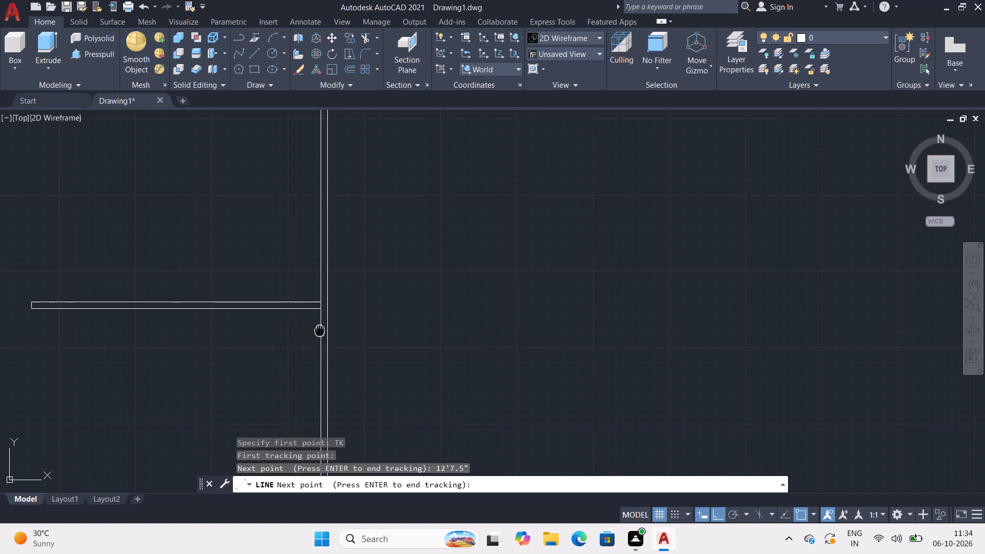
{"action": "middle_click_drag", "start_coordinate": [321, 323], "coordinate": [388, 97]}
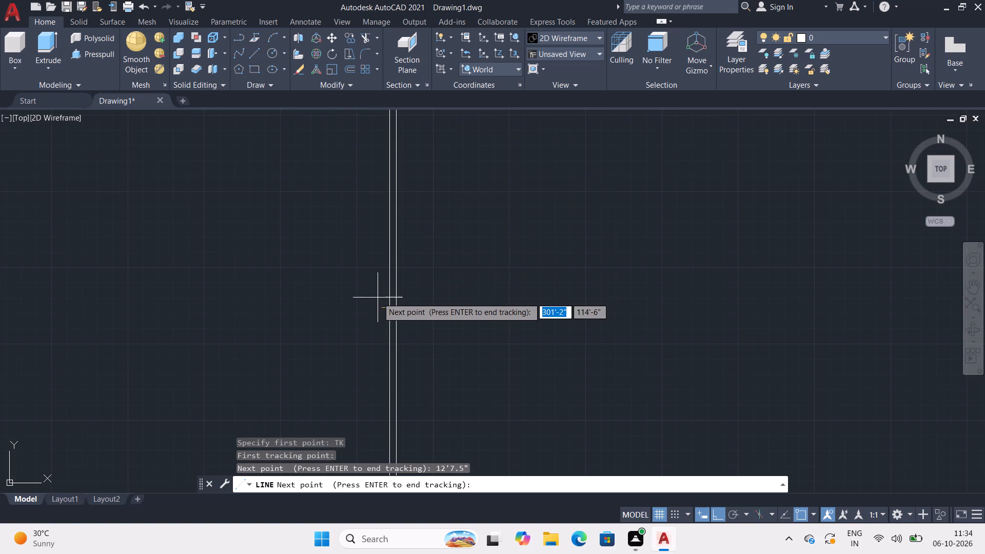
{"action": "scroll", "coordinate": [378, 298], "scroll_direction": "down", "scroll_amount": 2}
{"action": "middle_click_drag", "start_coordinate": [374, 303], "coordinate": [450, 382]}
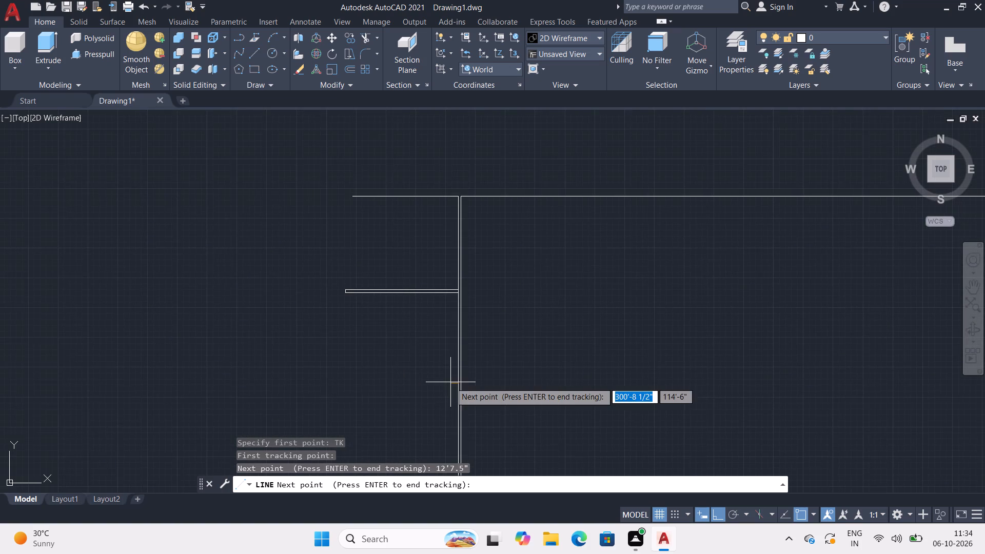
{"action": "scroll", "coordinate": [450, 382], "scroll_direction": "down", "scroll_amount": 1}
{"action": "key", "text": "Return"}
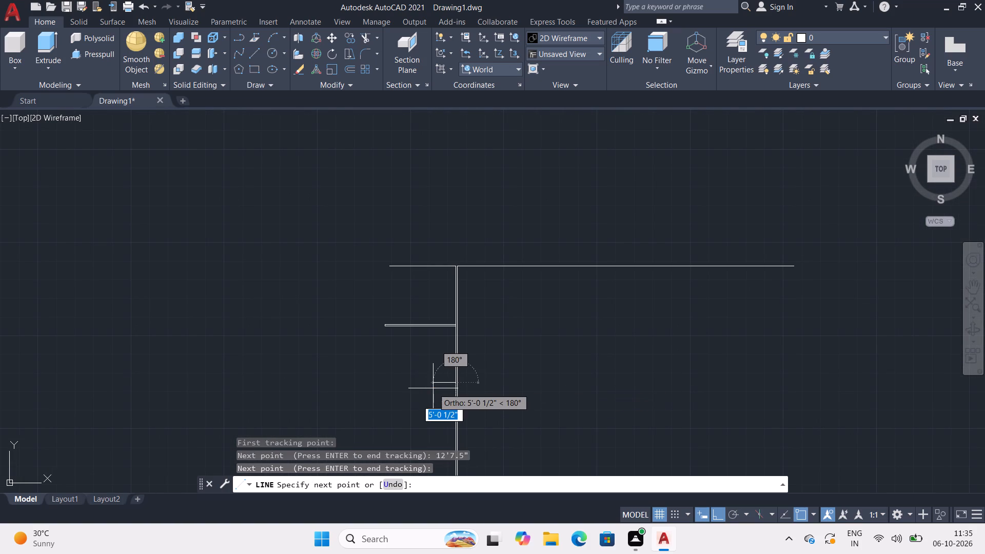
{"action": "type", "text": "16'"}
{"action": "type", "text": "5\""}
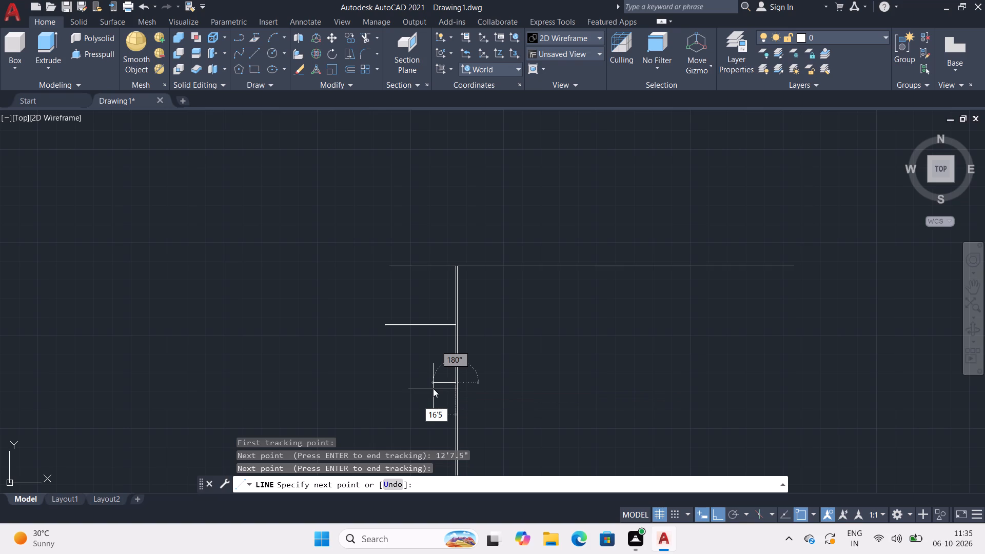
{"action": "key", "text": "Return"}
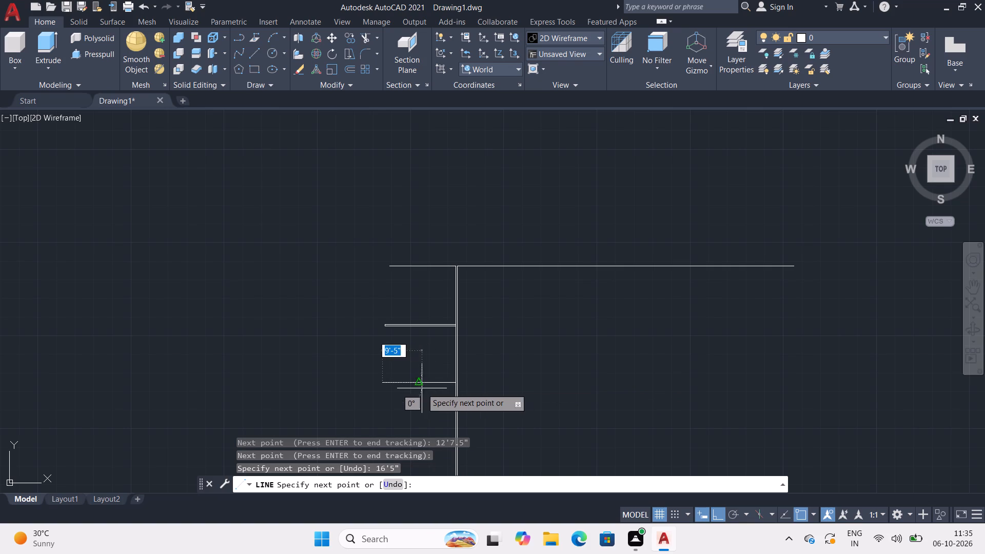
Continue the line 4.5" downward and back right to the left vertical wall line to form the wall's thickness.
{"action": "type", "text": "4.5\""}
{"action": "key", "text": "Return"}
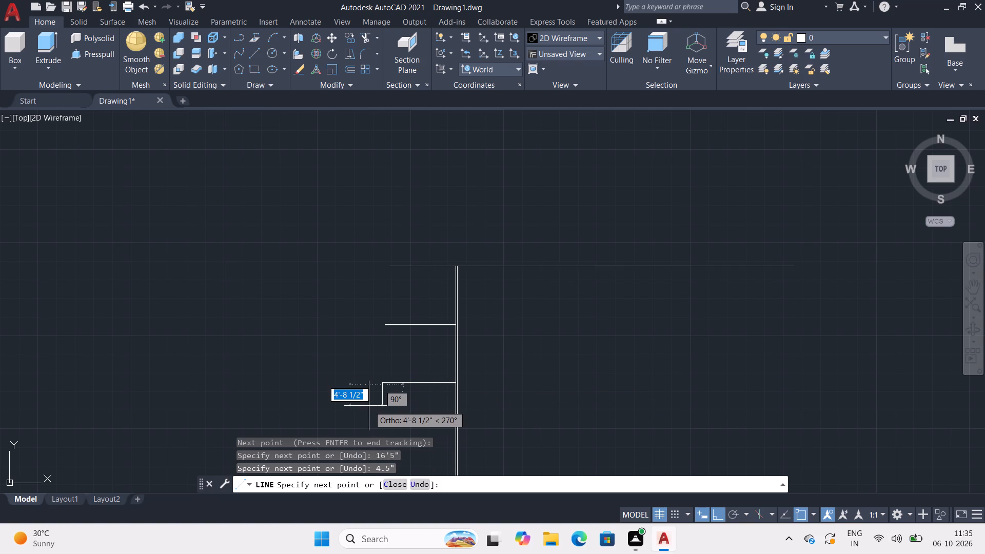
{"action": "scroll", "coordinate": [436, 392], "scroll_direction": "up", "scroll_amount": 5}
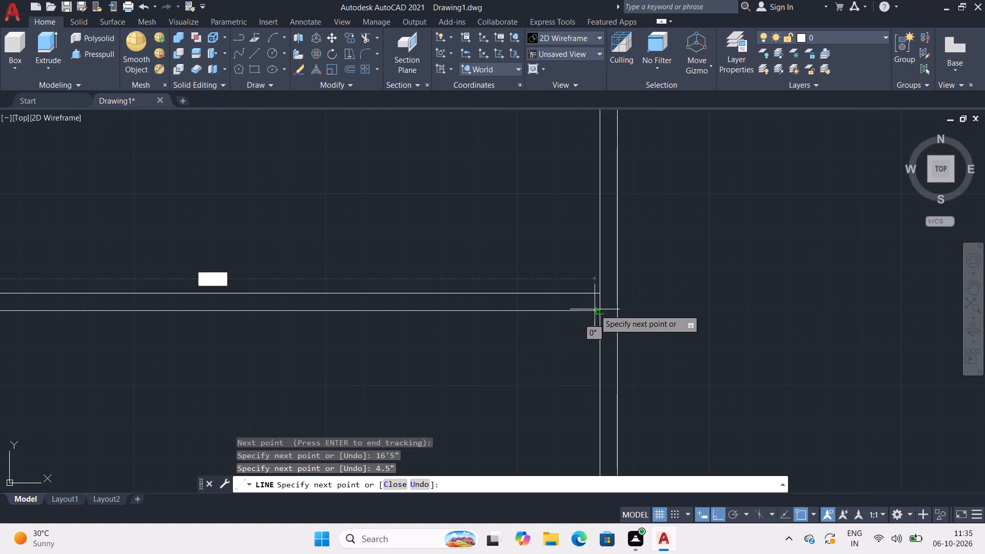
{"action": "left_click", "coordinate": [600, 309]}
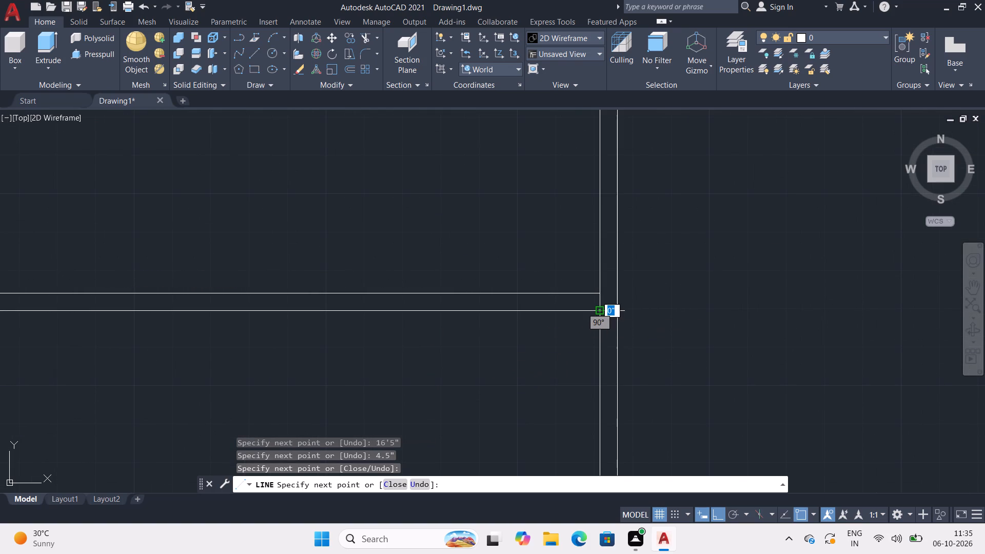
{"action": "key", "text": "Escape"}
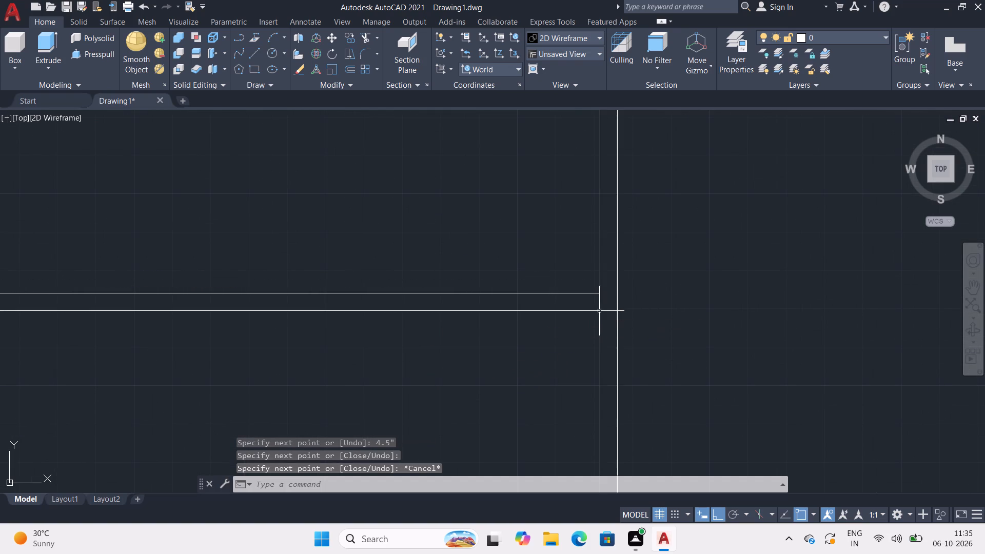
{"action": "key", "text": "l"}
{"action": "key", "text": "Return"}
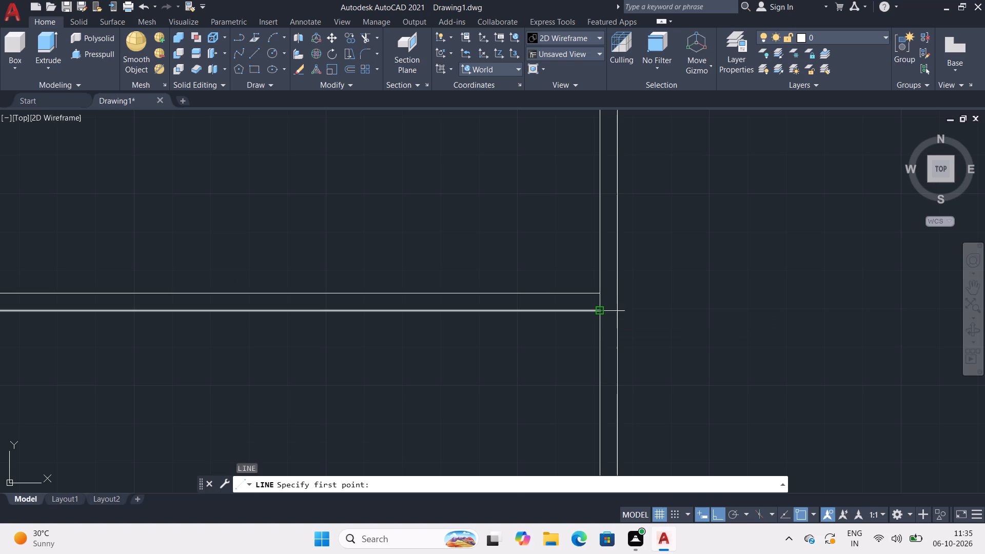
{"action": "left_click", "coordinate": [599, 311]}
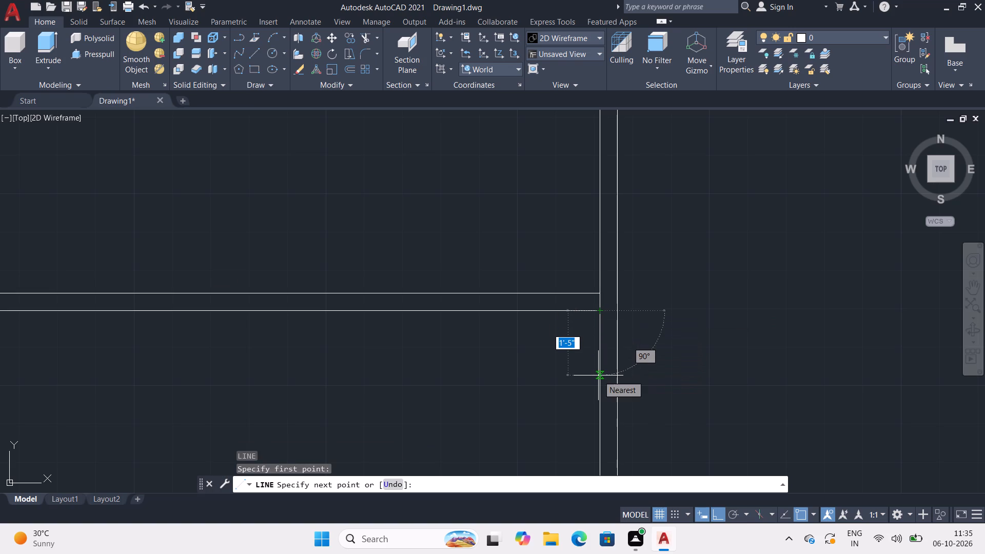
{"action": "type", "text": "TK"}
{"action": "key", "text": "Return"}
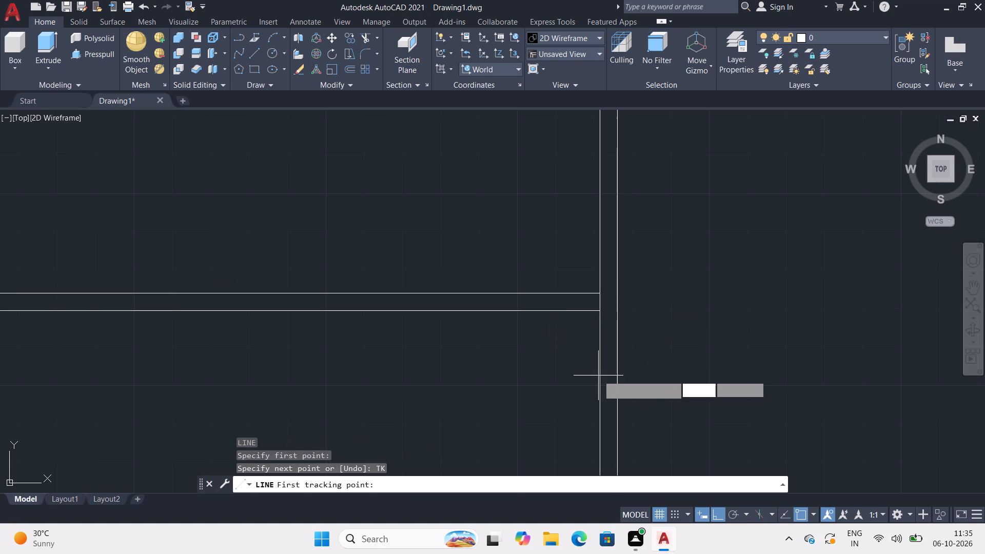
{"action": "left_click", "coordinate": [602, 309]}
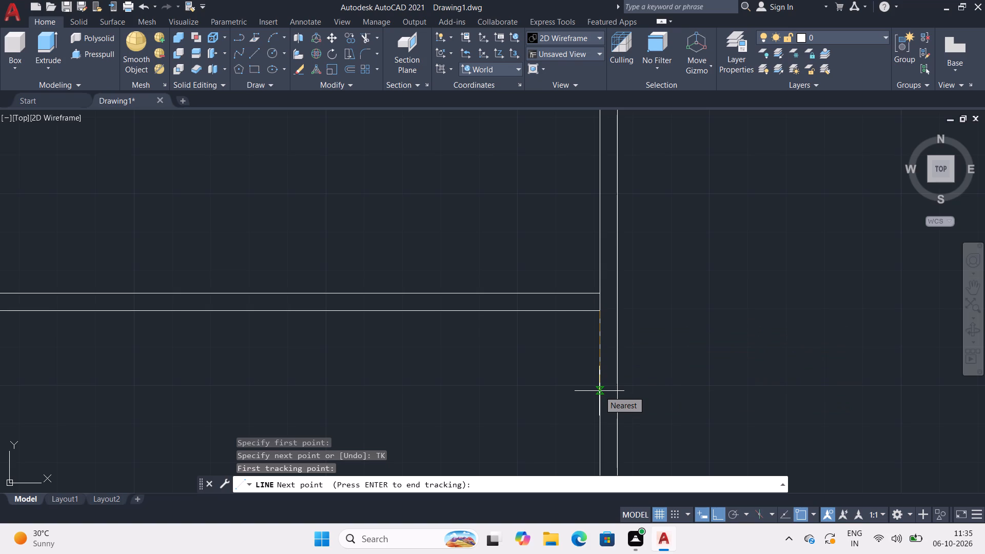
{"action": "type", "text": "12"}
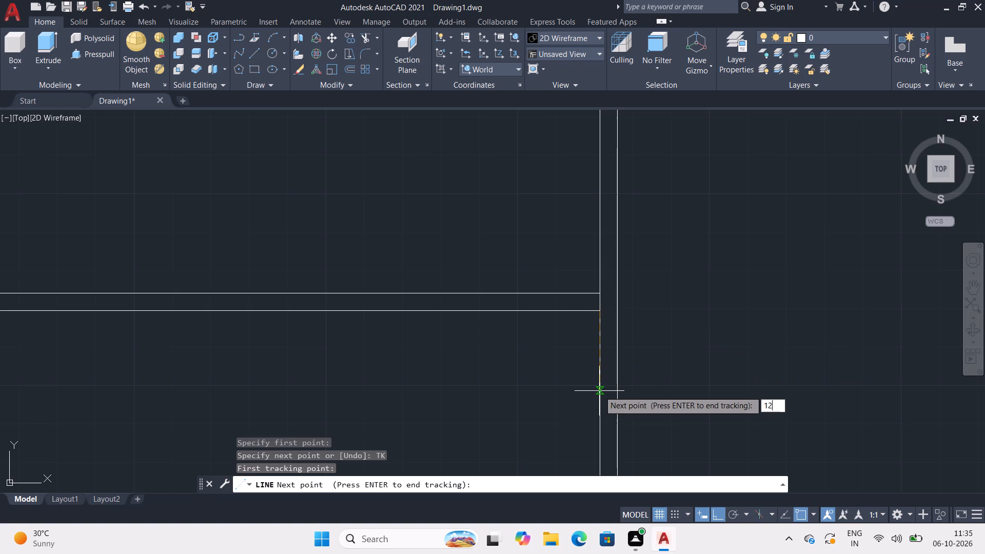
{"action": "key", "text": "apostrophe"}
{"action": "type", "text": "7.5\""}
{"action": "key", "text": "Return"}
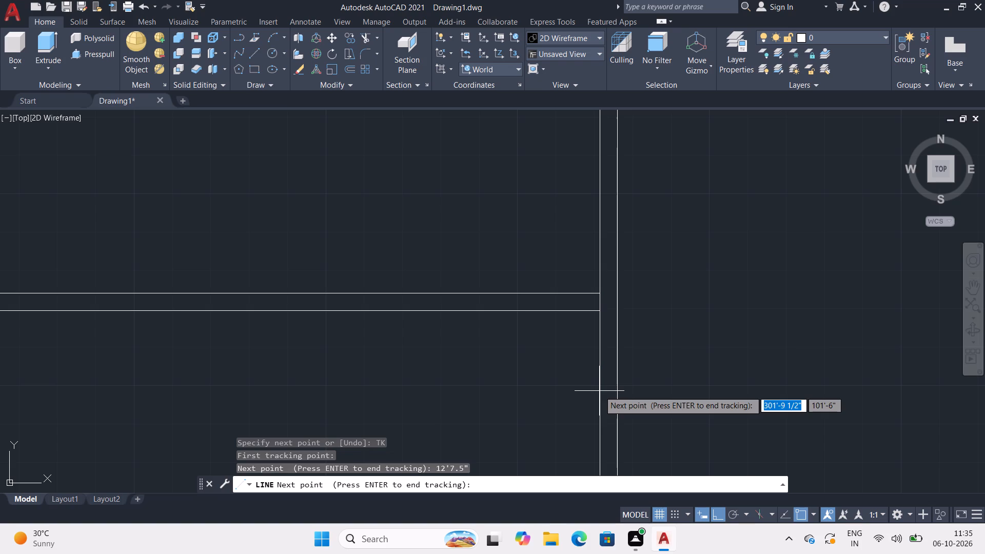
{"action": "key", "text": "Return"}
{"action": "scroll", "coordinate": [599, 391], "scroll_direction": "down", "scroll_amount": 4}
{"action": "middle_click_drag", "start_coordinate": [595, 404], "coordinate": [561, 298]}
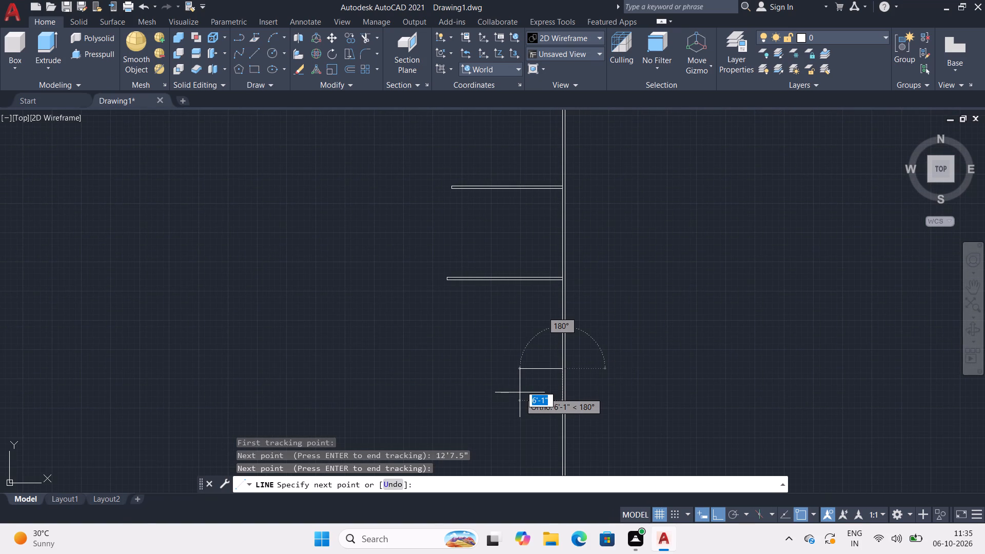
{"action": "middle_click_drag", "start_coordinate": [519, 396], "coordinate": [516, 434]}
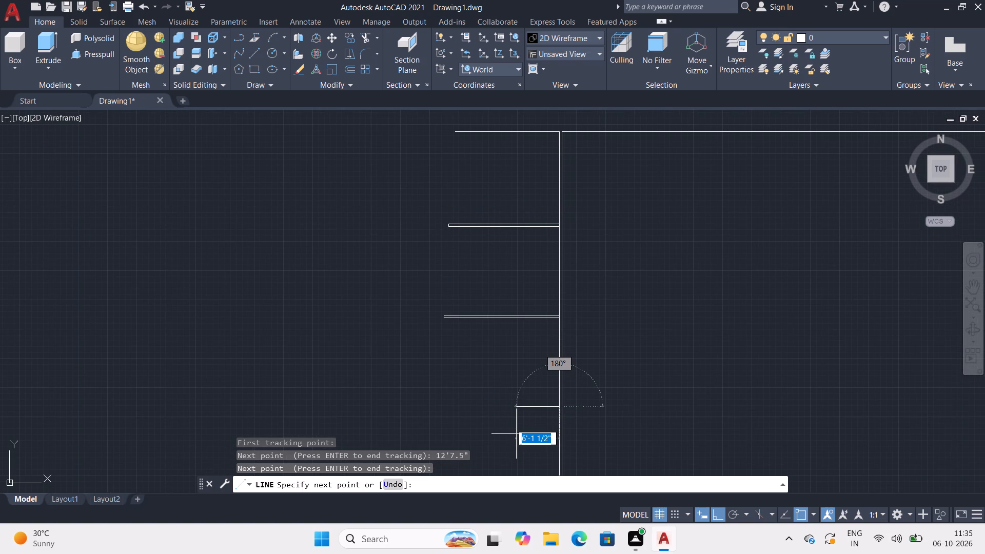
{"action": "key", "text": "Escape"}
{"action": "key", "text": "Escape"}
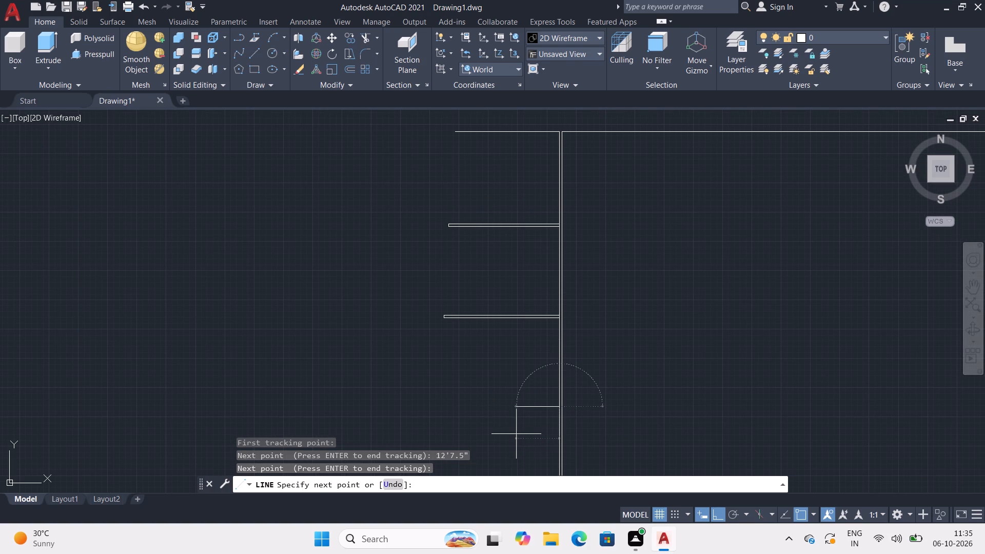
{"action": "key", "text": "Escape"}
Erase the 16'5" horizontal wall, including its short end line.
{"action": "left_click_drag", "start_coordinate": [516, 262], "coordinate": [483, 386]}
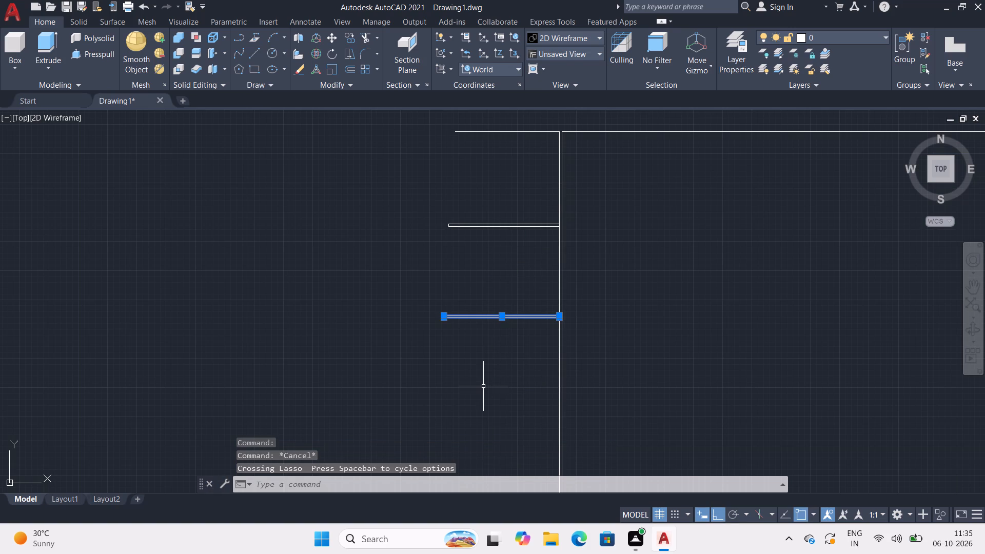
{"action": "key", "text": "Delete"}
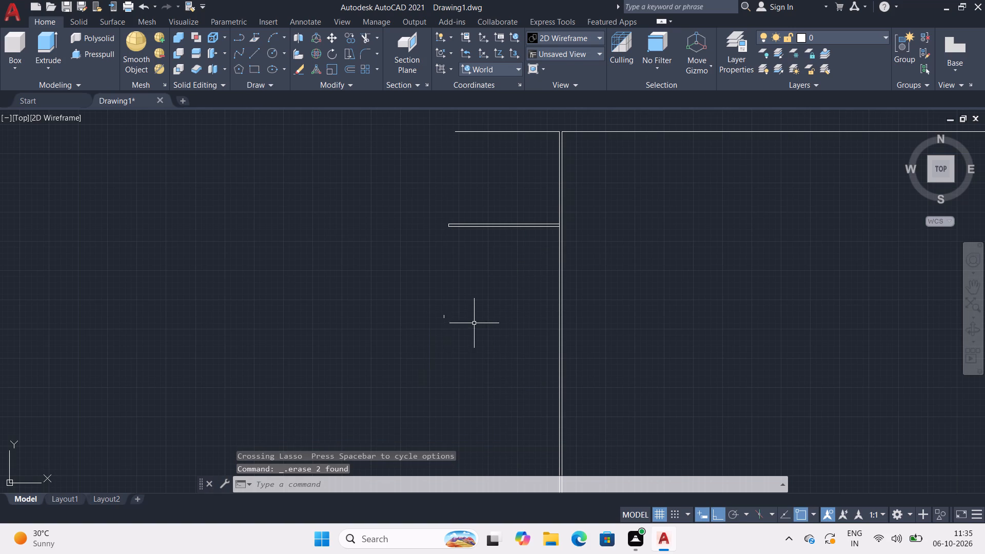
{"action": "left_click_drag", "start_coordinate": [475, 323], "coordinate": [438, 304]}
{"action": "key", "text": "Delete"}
Draw a 16'5" line leftward from the left vertical wall line, starting at a point tracked 7'7.5" below the upper horizontal wall's lower corner.
{"action": "scroll", "coordinate": [455, 287], "scroll_direction": "up", "scroll_amount": 2}
{"action": "middle_click_drag", "start_coordinate": [473, 267], "coordinate": [380, 307]}
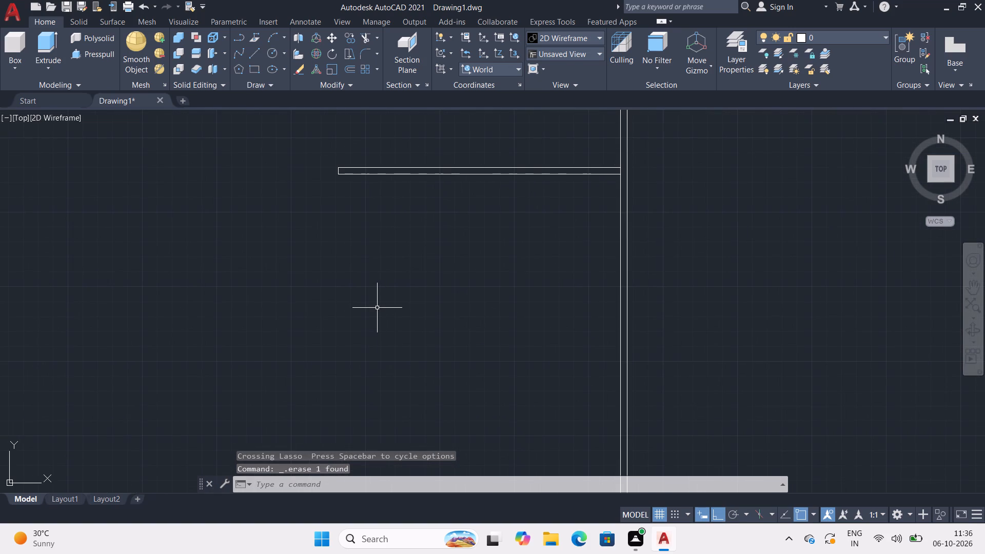
{"action": "key", "text": "l"}
{"action": "key", "text": "Return"}
{"action": "type", "text": "TK"}
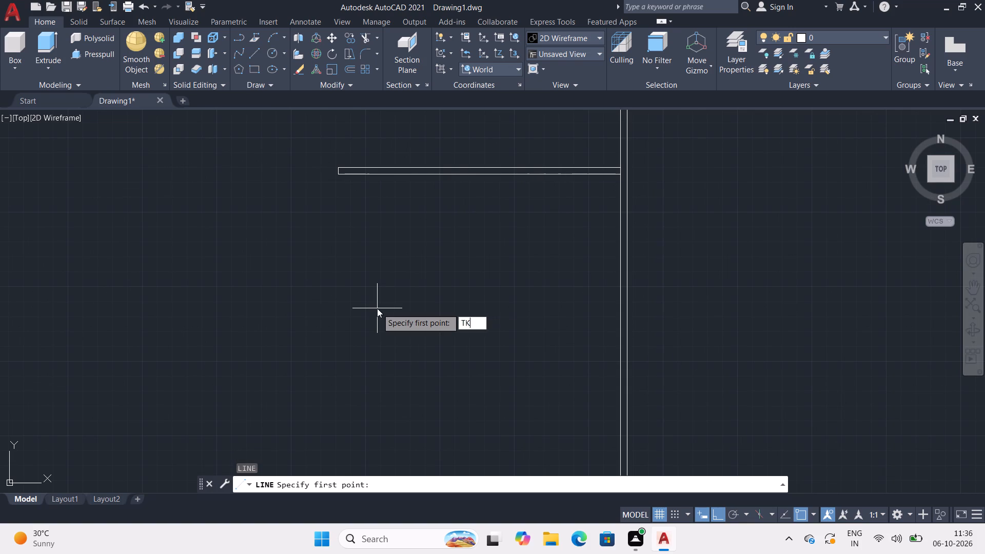
{"action": "key", "text": "Return"}
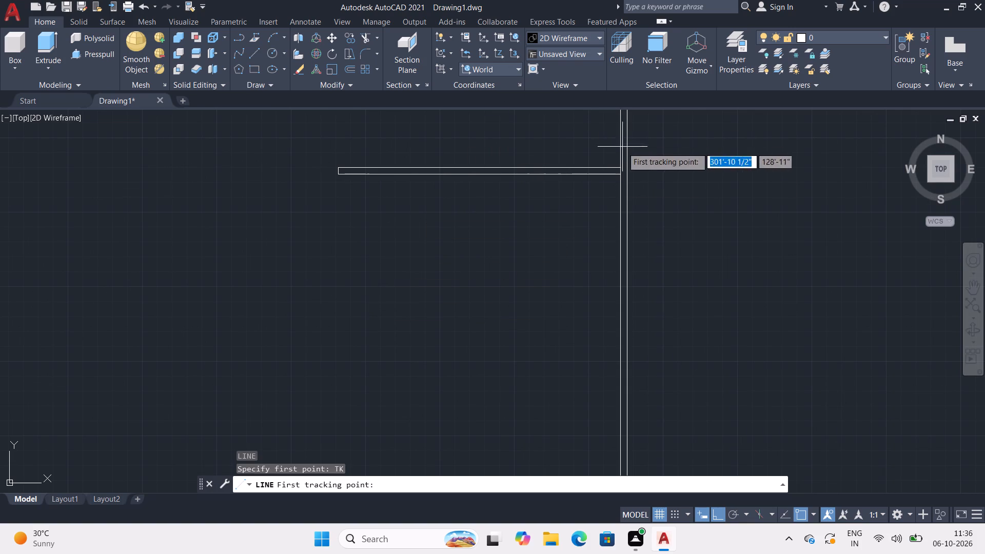
{"action": "left_click", "coordinate": [618, 175]}
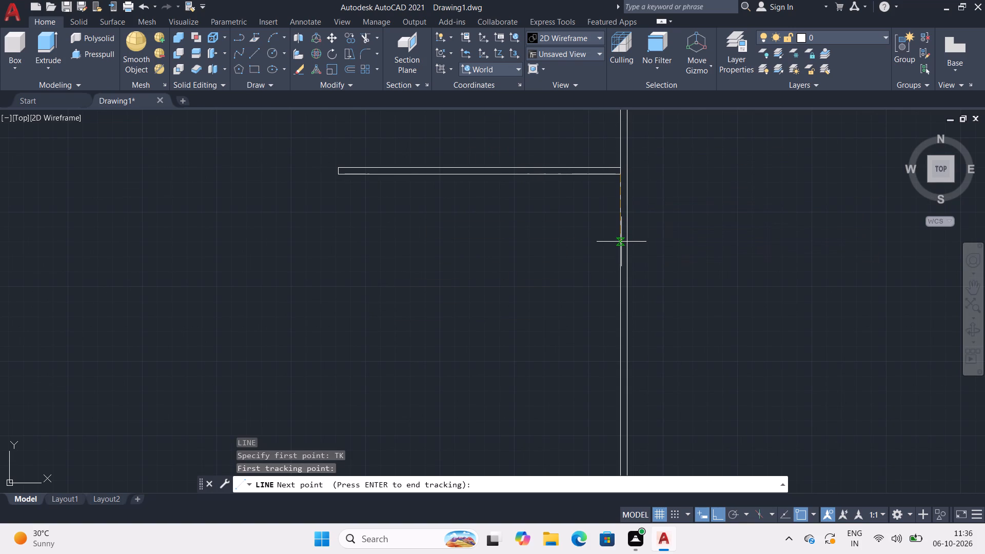
{"action": "type", "text": "7'"}
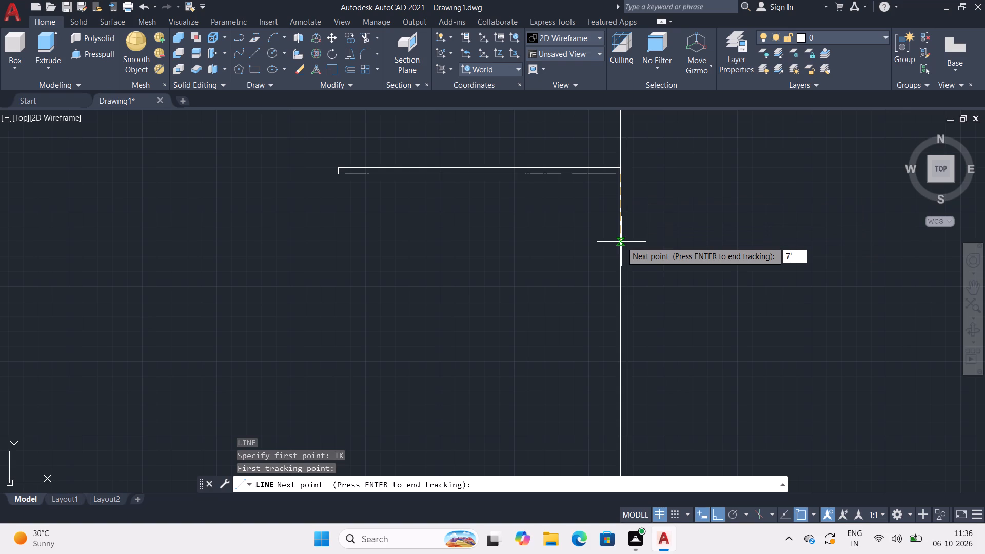
{"action": "type", "text": "7.5\""}
{"action": "key", "text": "Return"}
{"action": "key", "text": "Return"}
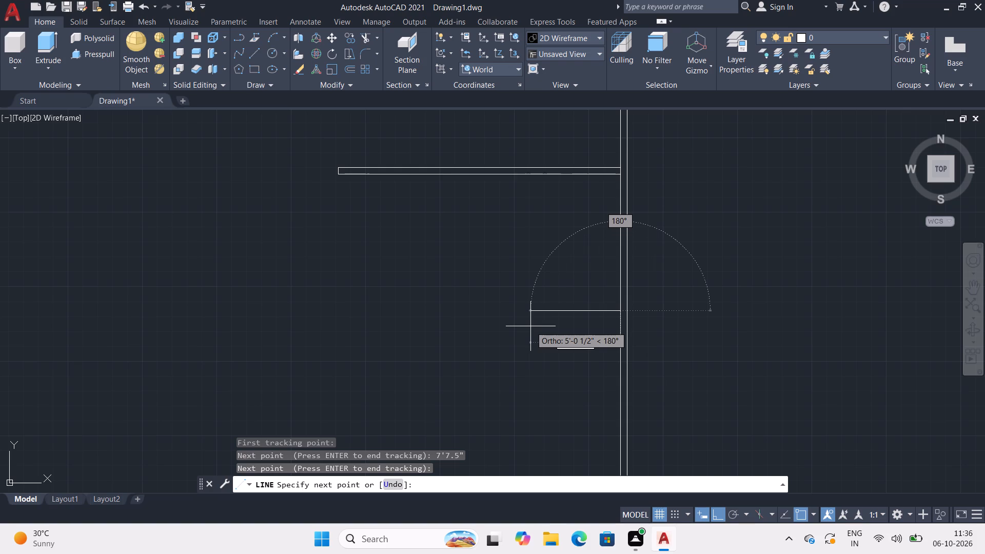
{"action": "type", "text": "16"}
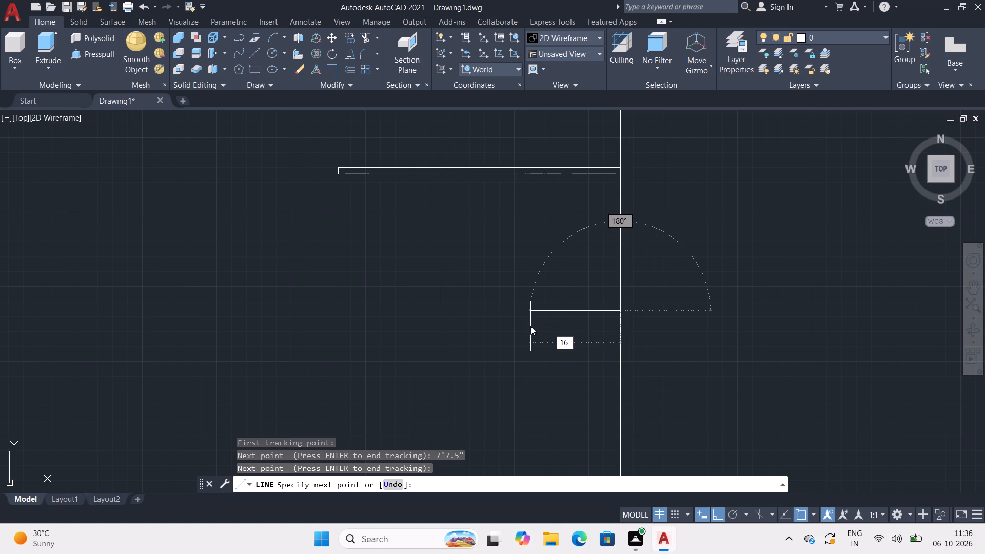
{"action": "key", "text": "apostrophe"}
{"action": "type", "text": "5\""}
{"action": "key", "text": "Return"}
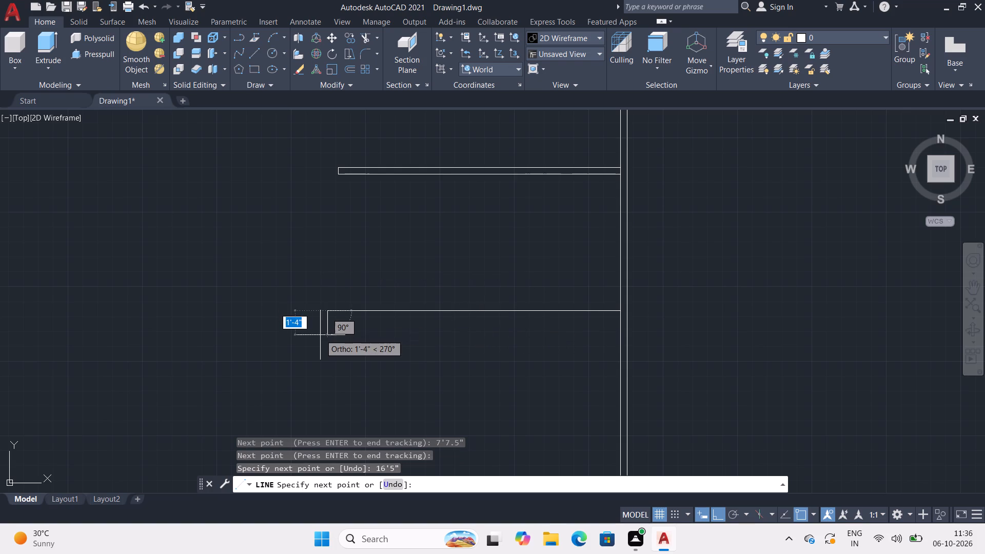
Continue the line 4.5" downward and back right to the left vertical wall line to form the wall's thickness.
{"action": "type", "text": "4.5\""}
{"action": "key", "text": "Return"}
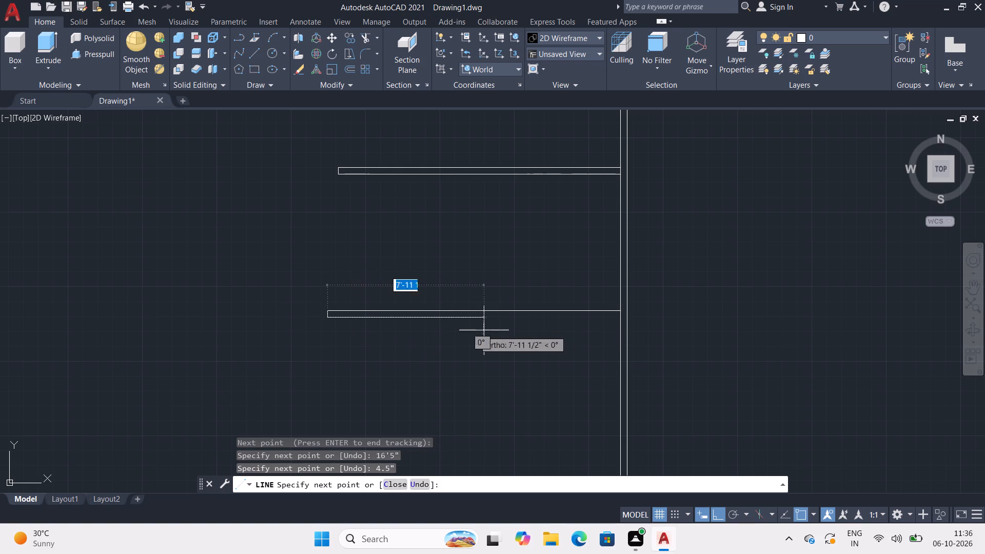
{"action": "left_click", "coordinate": [618, 321]}
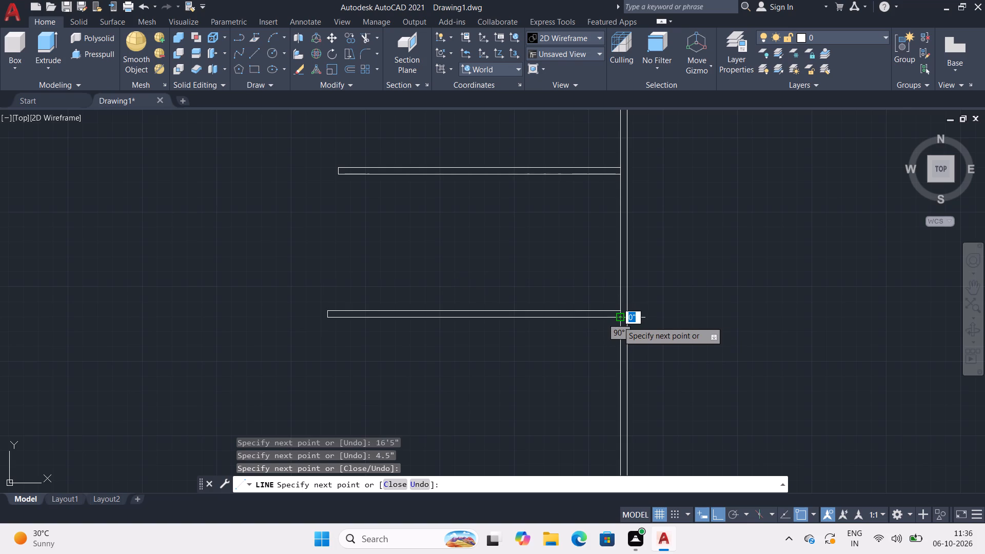
{"action": "key", "text": "Escape"}
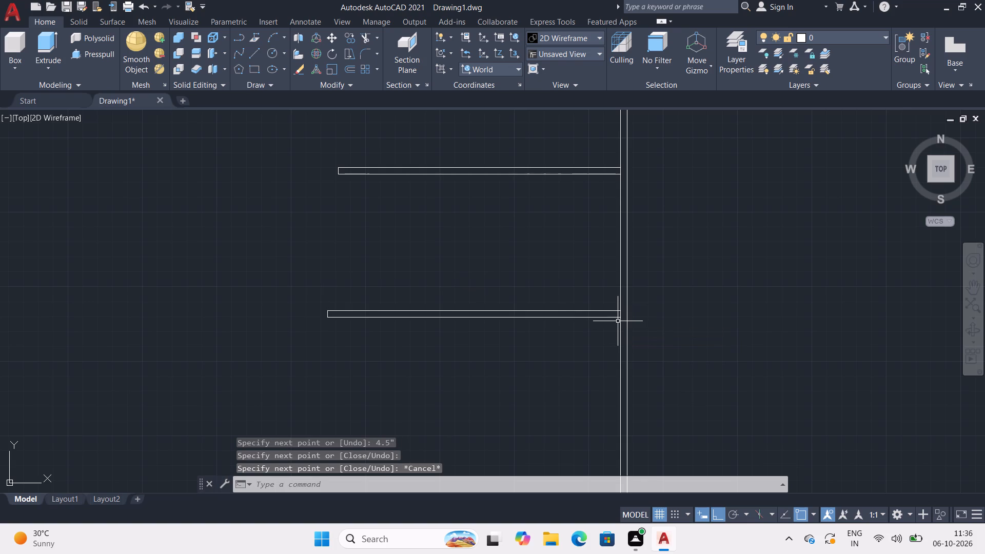
Draw a 16'5" line leftward from the left vertical wall line, starting at a point tracked 12'7.5" below the lower horizontal wall's lower corner.
{"action": "key", "text": "l"}
{"action": "key", "text": "Return"}
{"action": "type", "text": "TK"}
{"action": "key", "text": "Return"}
{"action": "scroll", "coordinate": [580, 302], "scroll_direction": "down", "scroll_amount": 1}
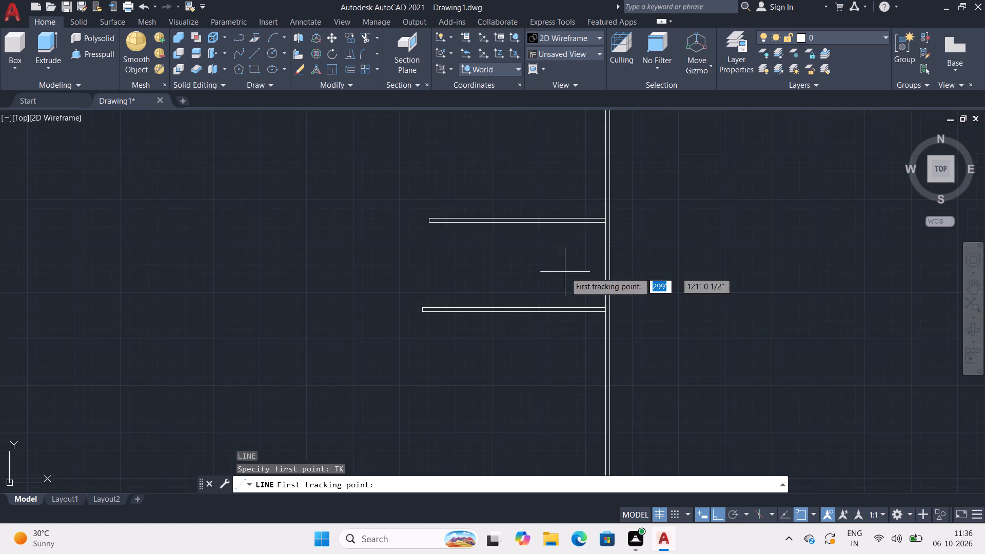
{"action": "scroll", "coordinate": [562, 268], "scroll_direction": "down", "scroll_amount": 1}
{"action": "middle_click_drag", "start_coordinate": [549, 254], "coordinate": [474, 174]}
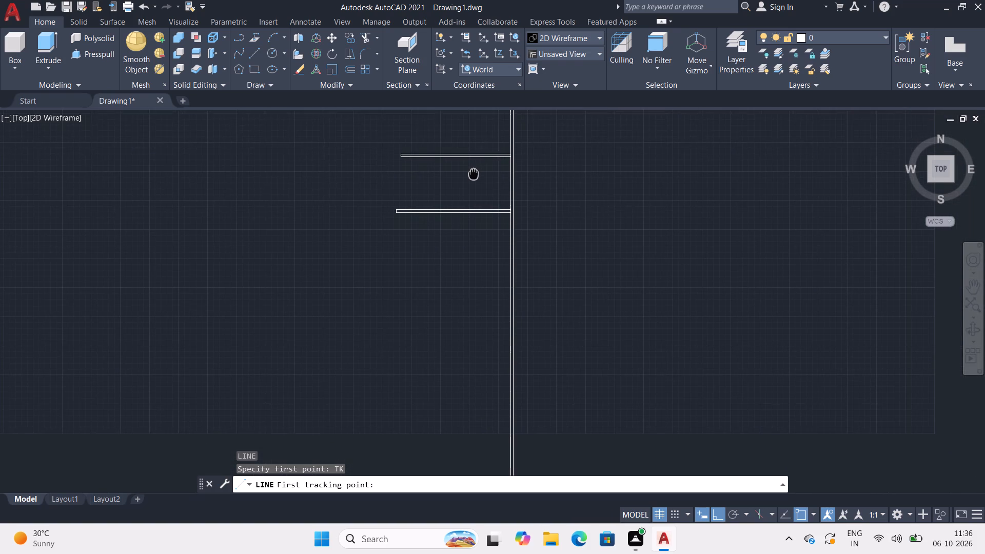
{"action": "middle_click_drag", "start_coordinate": [474, 174], "coordinate": [469, 164]}
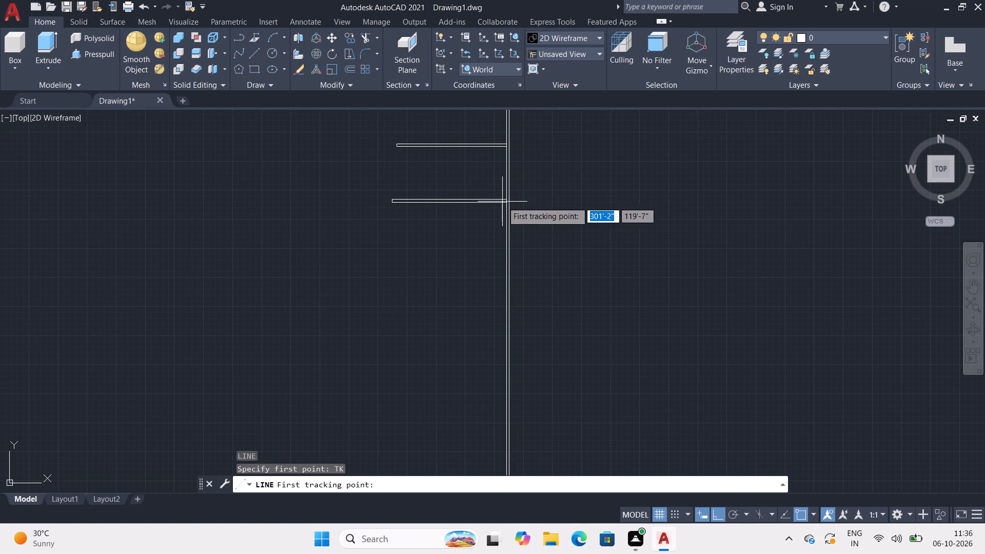
{"action": "scroll", "coordinate": [502, 202], "scroll_direction": "up", "scroll_amount": 3}
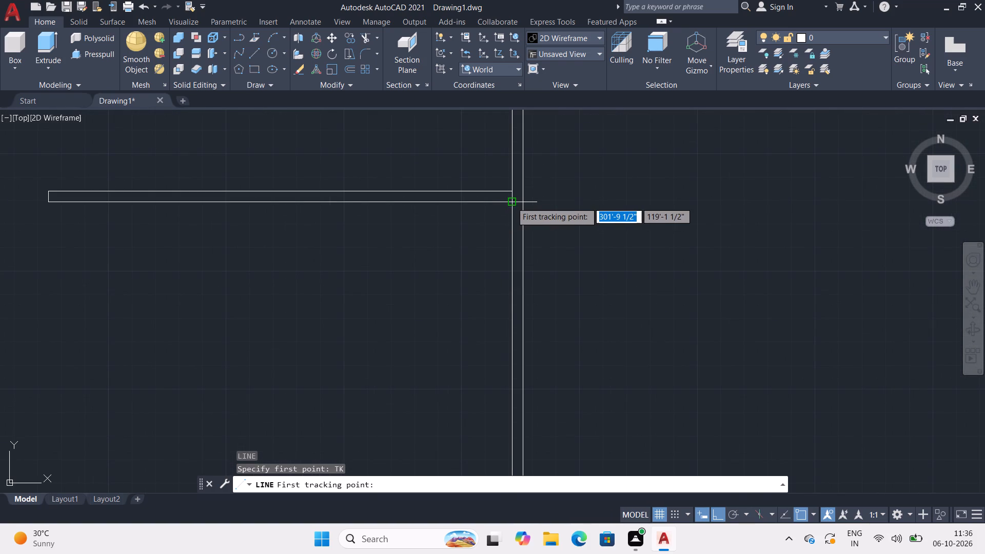
{"action": "left_click", "coordinate": [511, 202]}
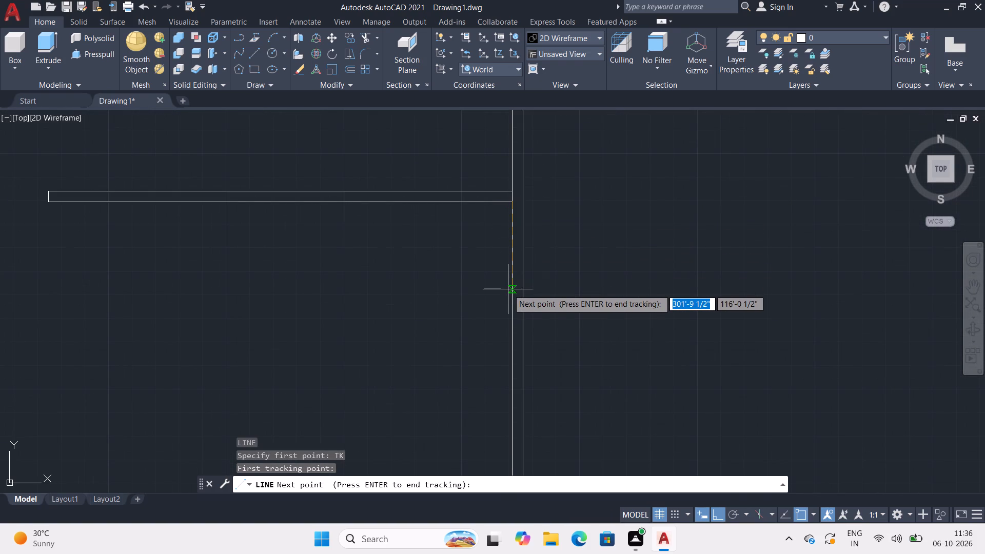
{"action": "key", "text": "1"}
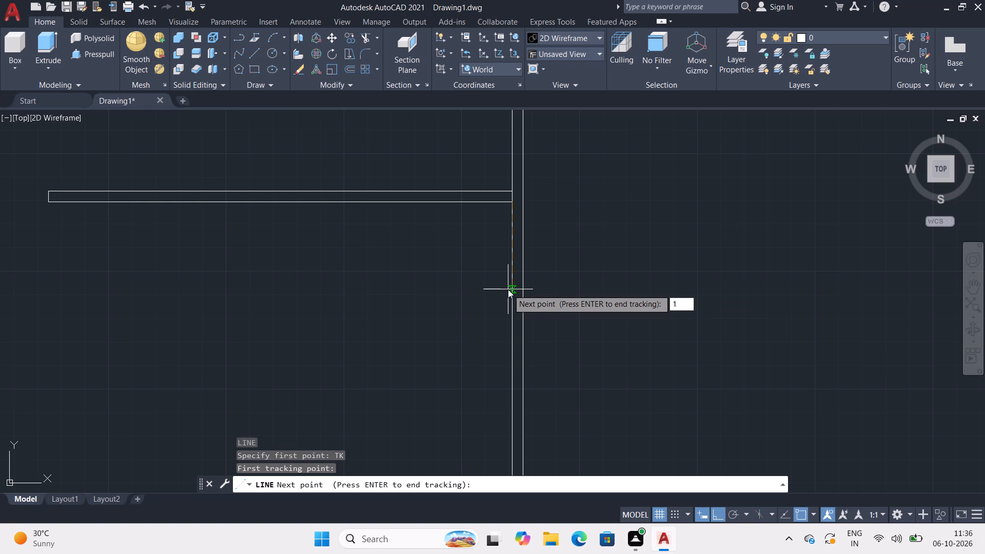
{"action": "key", "text": "2"}
{"action": "key", "text": "apostrophe"}
{"action": "key", "text": "4"}
{"action": "key", "text": "BackSpace"}
{"action": "type", "text": "7.5\""}
{"action": "key", "text": "Return"}
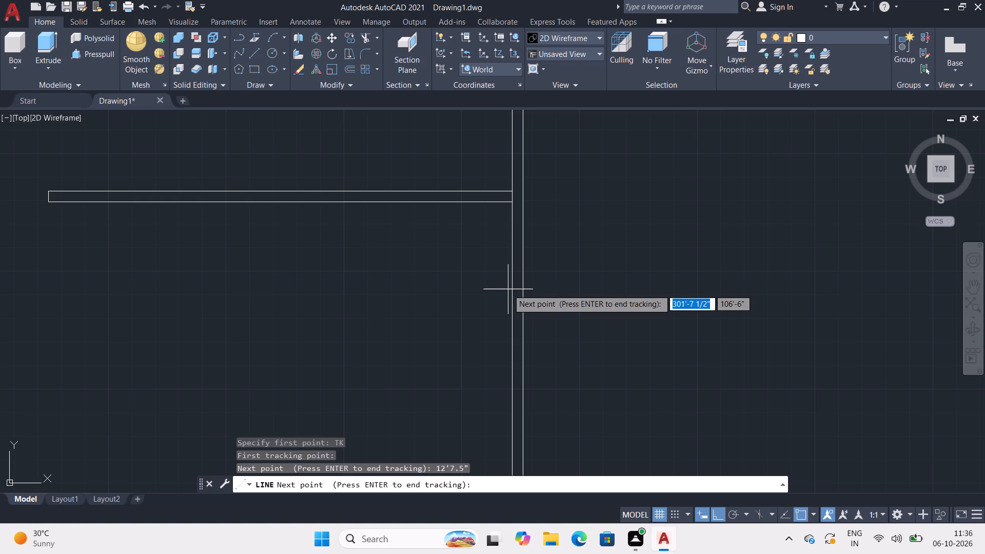
{"action": "key", "text": "Return"}
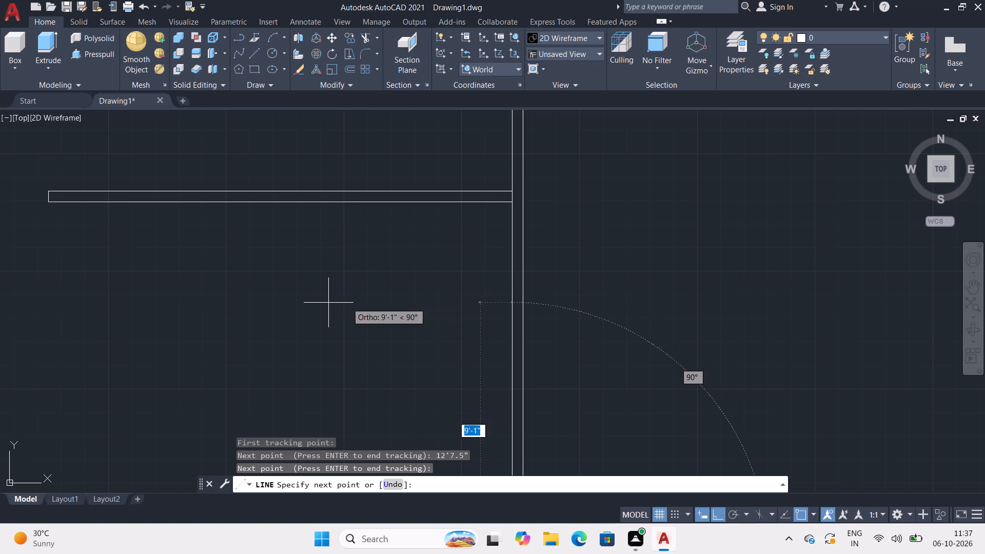
{"action": "scroll", "coordinate": [249, 396], "scroll_direction": "down", "scroll_amount": 2}
{"action": "middle_click_drag", "start_coordinate": [249, 396], "coordinate": [256, 237]}
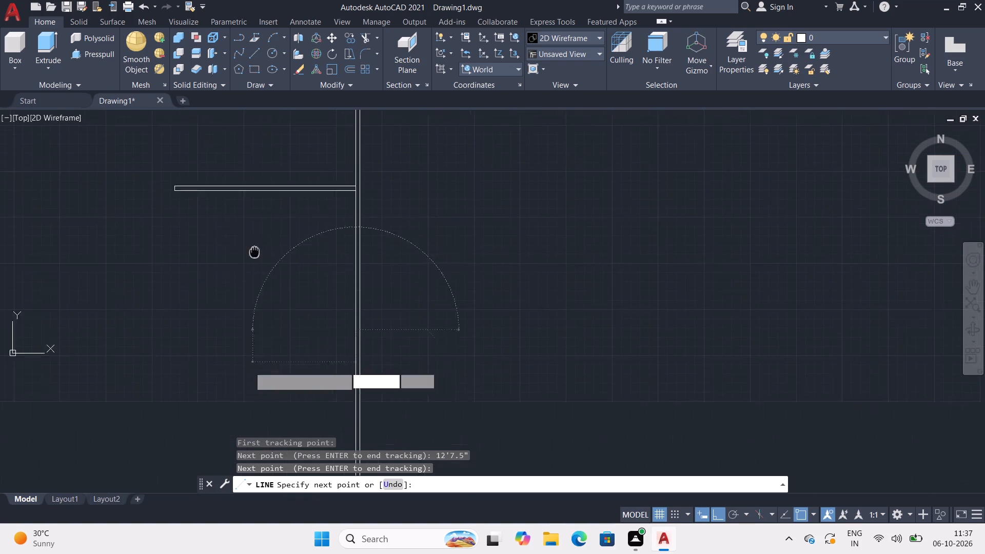
{"action": "middle_click_drag", "start_coordinate": [256, 237], "coordinate": [261, 204]}
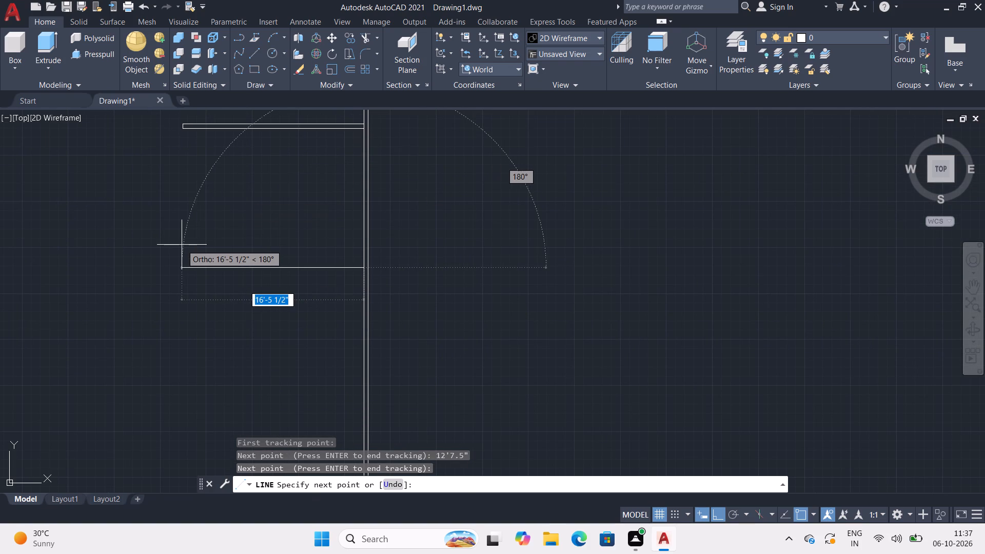
{"action": "type", "text": "16"}
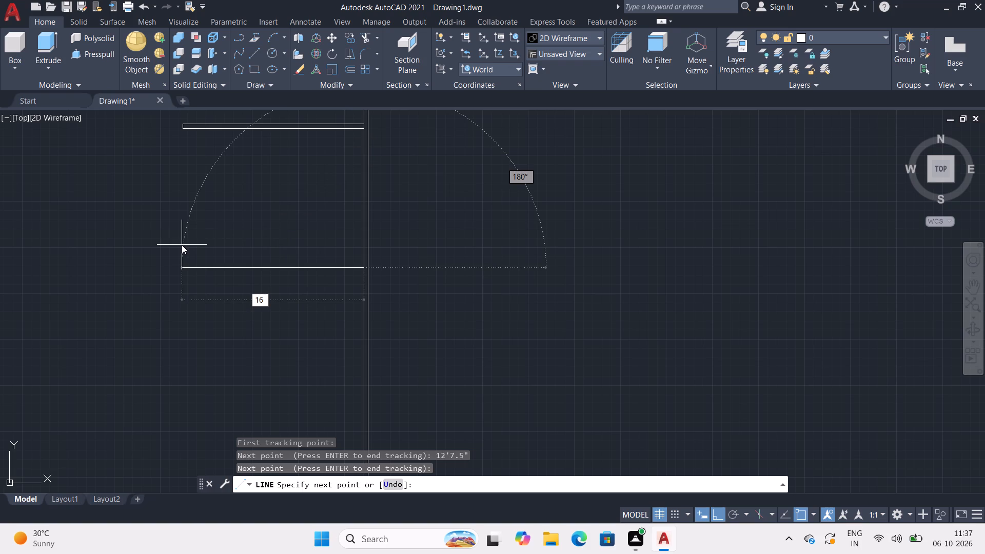
{"action": "type", "text": "'5\""}
{"action": "key", "text": "Return"}
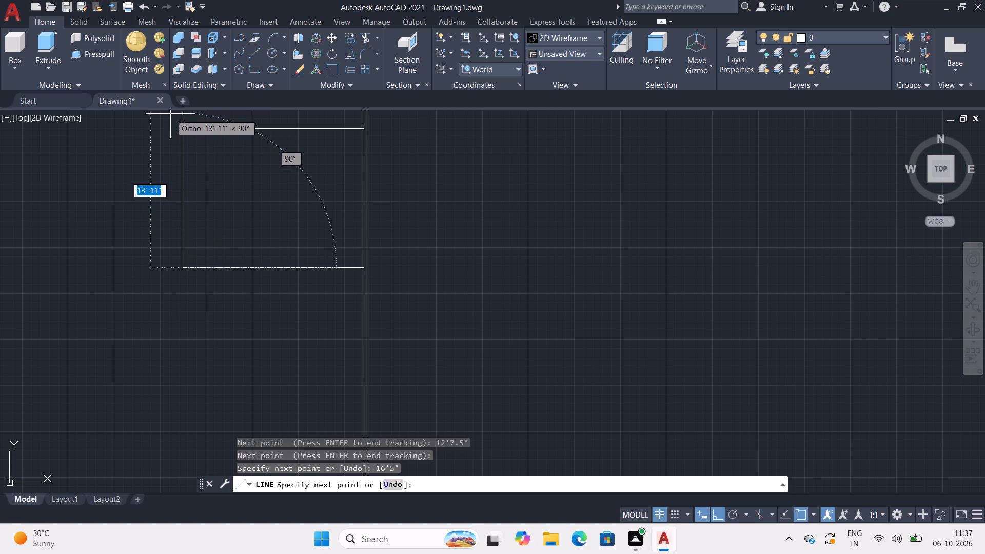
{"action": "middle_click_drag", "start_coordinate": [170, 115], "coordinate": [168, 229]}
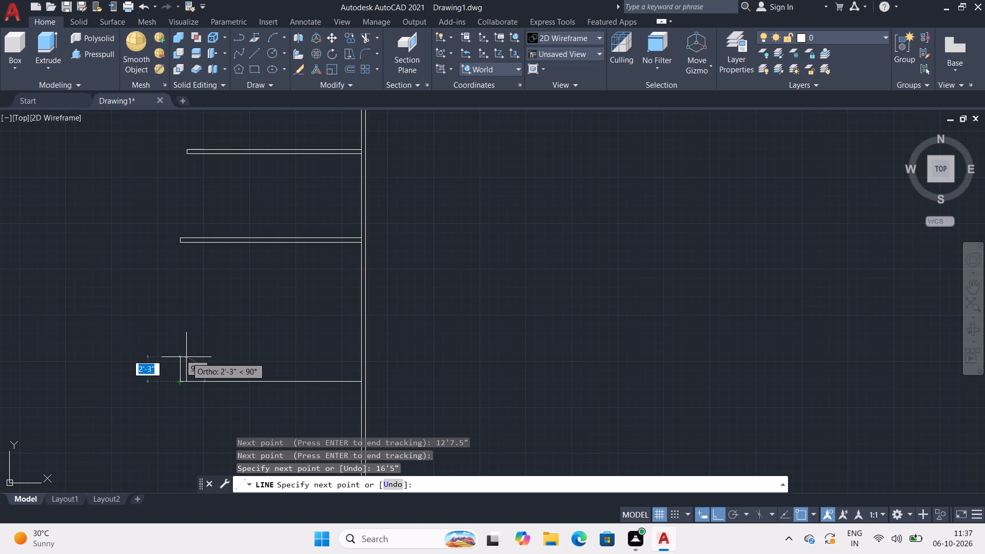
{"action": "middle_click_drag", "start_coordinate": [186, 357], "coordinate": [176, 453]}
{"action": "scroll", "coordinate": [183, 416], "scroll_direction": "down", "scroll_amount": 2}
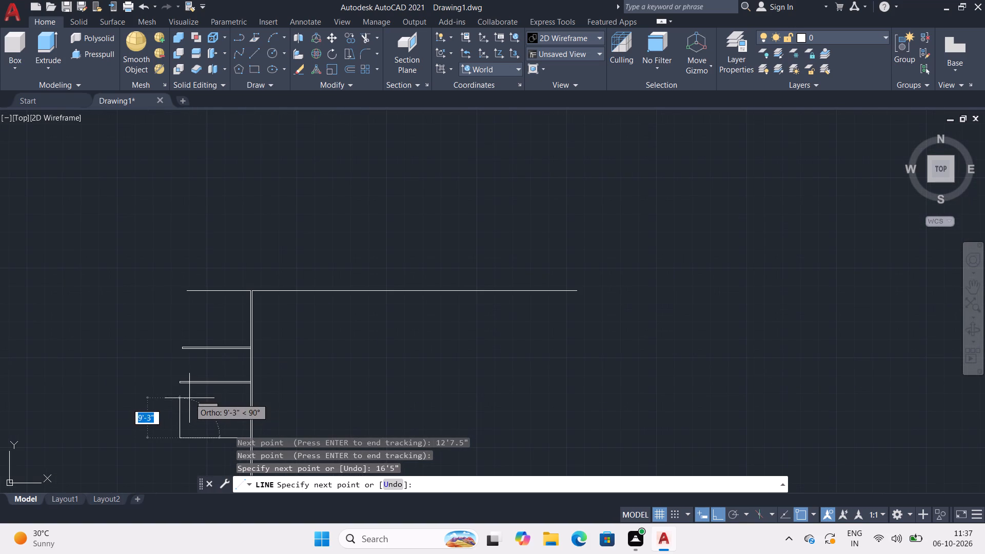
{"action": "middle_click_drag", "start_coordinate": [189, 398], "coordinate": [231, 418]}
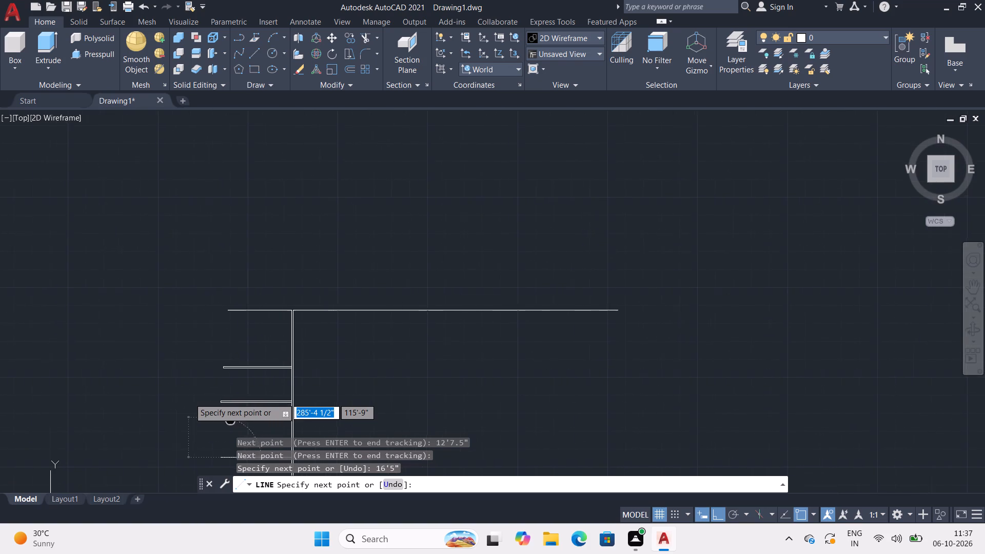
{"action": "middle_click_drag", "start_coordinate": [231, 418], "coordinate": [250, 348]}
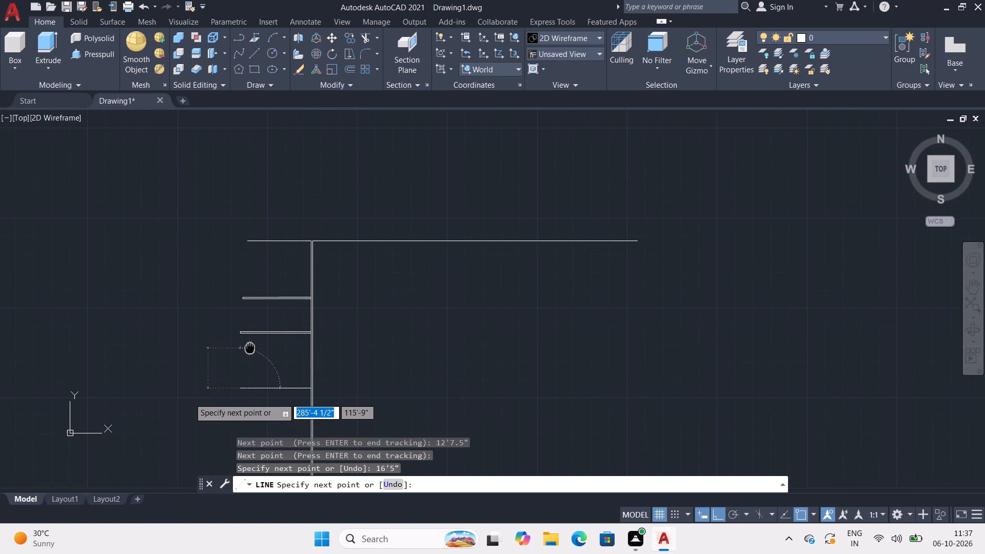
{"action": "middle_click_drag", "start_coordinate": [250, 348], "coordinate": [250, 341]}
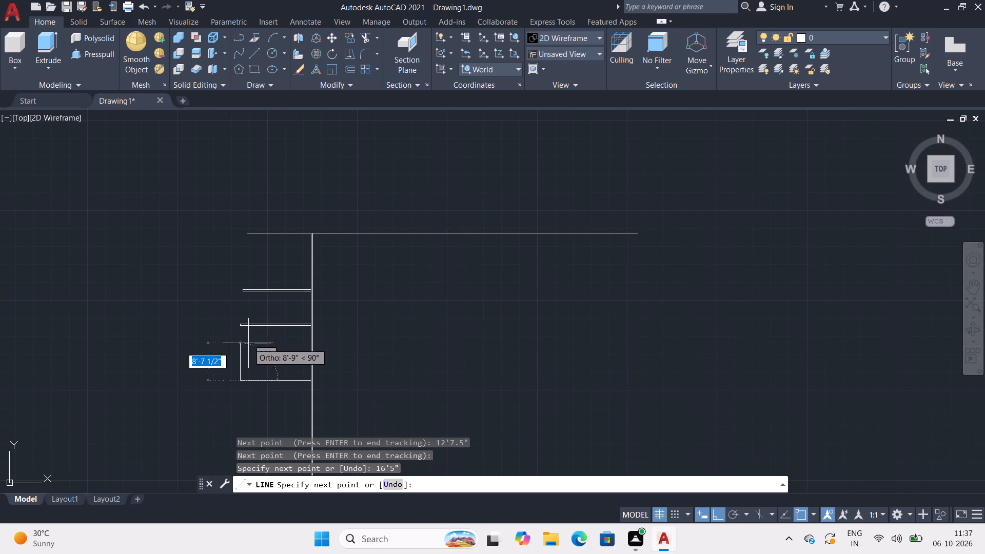
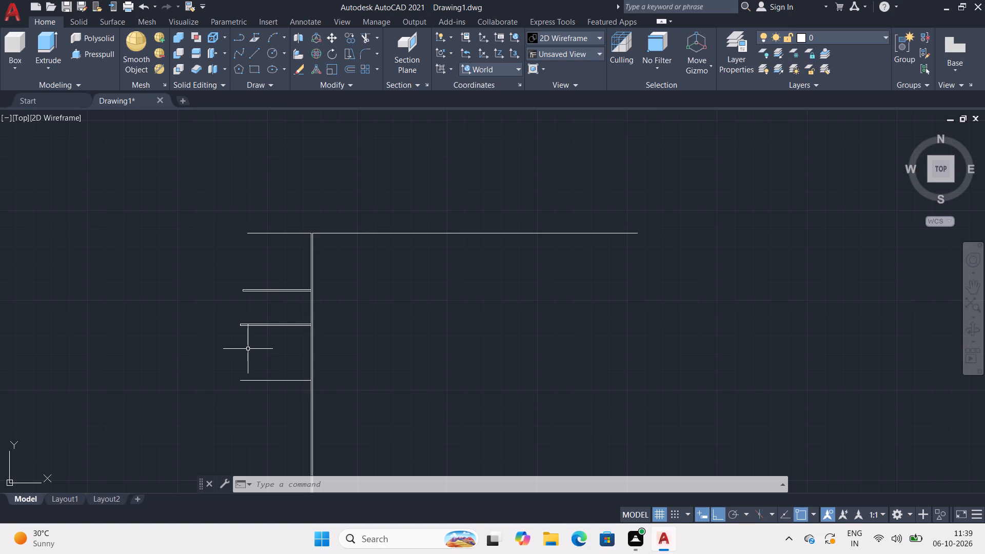
Erase the lowest 16'5" horizontal line left of the vertical wall.
{"action": "left_click_drag", "start_coordinate": [273, 354], "coordinate": [270, 402]}
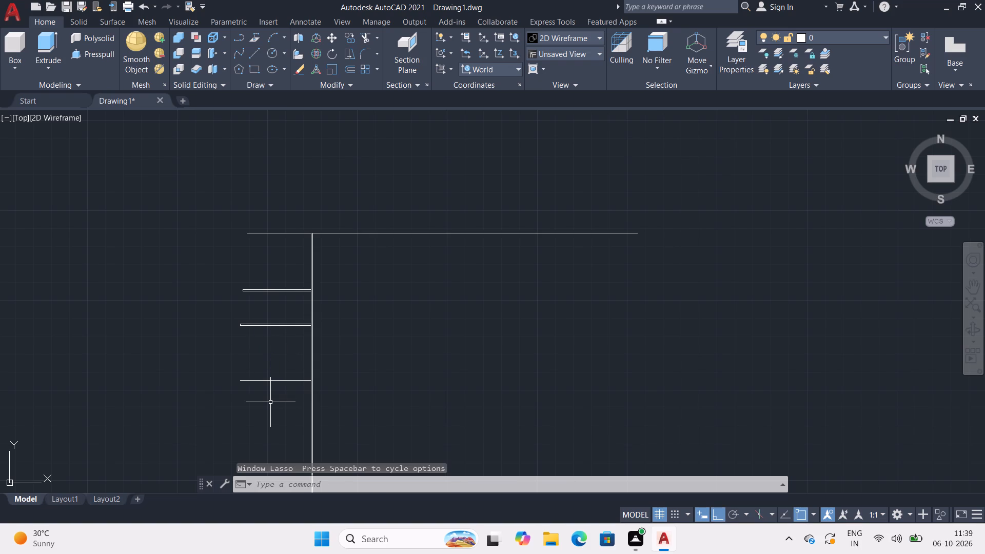
{"action": "left_click_drag", "start_coordinate": [288, 356], "coordinate": [252, 403]}
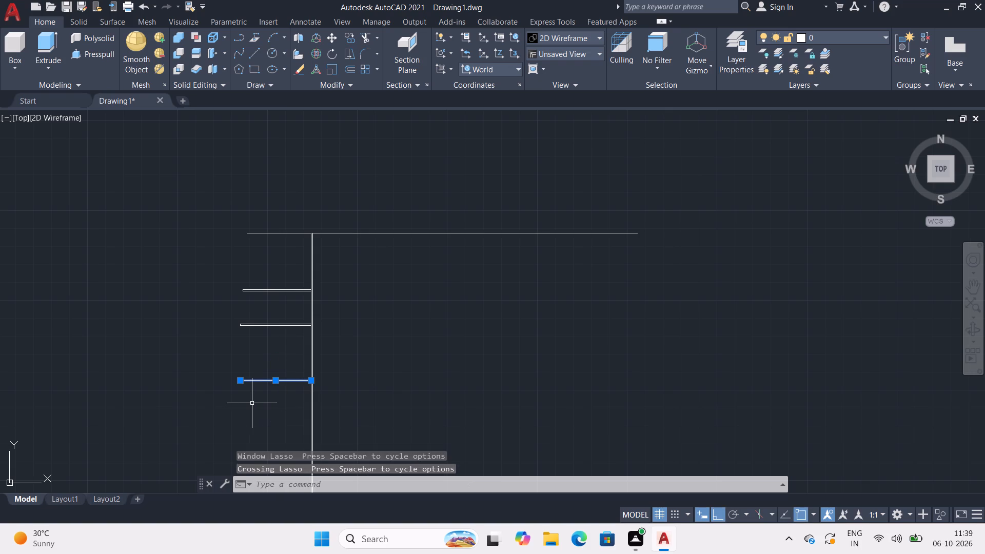
{"action": "key", "text": "Delete"}
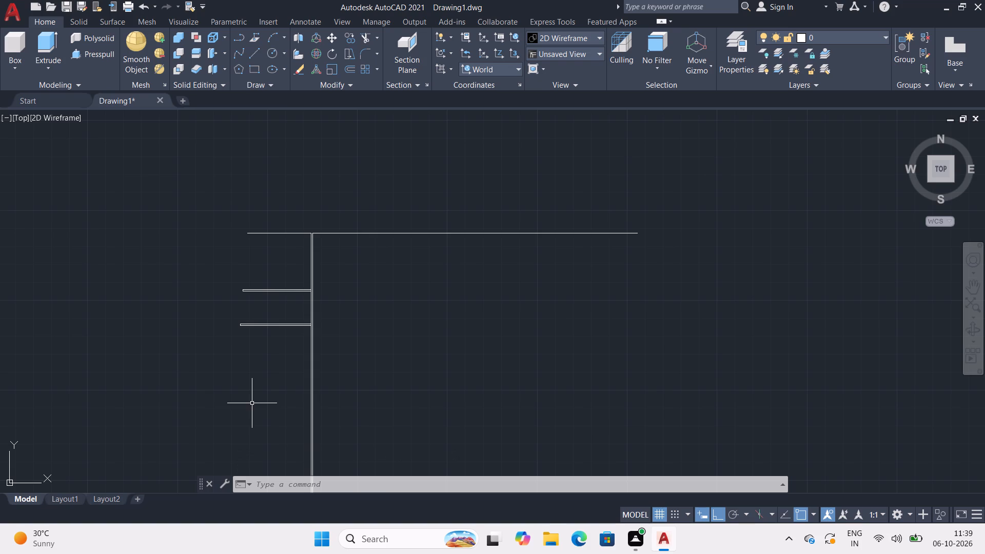
Draw a 17' line leftward from the left vertical wall line, starting at a point tracked 12'7.5" below the lower horizontal wall's lower corner.
{"action": "middle_click_drag", "start_coordinate": [252, 402], "coordinate": [250, 300]}
{"action": "middle_click_drag", "start_coordinate": [260, 298], "coordinate": [257, 306]}
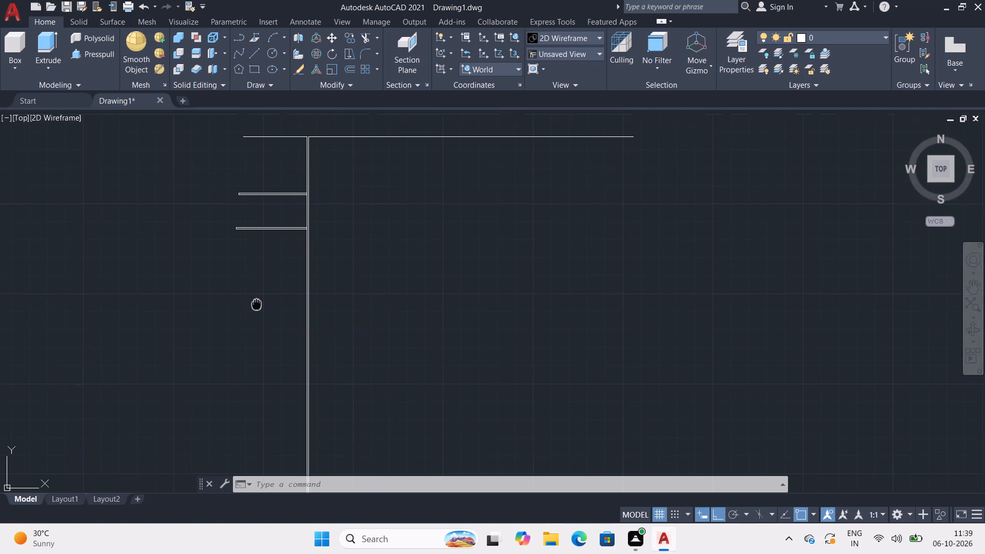
{"action": "middle_click_drag", "start_coordinate": [257, 306], "coordinate": [291, 325]}
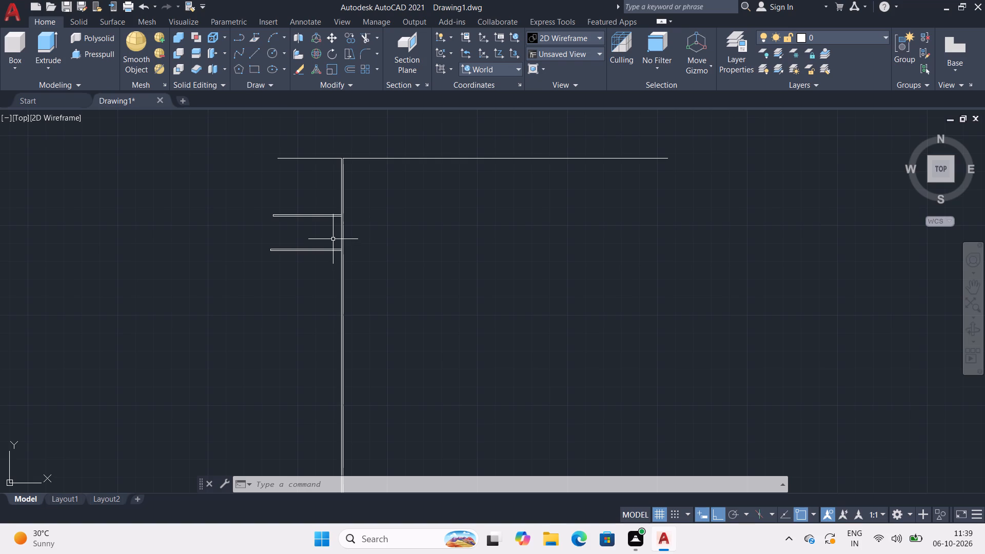
{"action": "scroll", "coordinate": [333, 239], "scroll_direction": "up", "scroll_amount": 2}
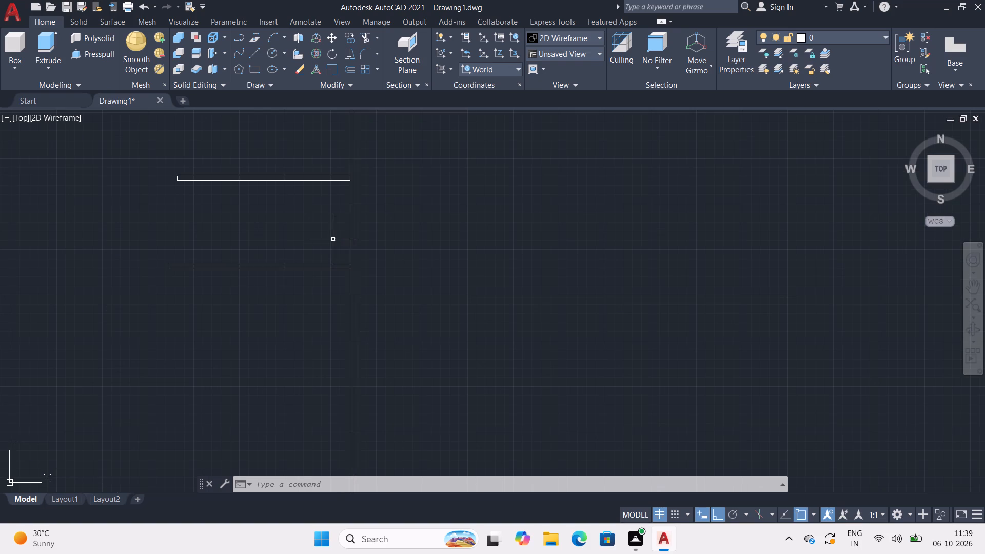
{"action": "scroll", "coordinate": [333, 242], "scroll_direction": "up", "scroll_amount": 1}
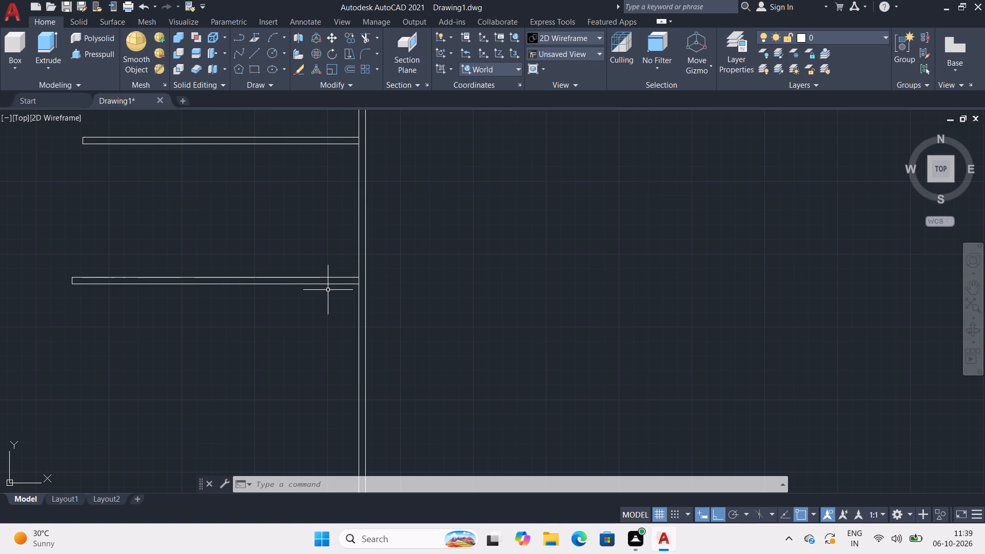
{"action": "middle_click_drag", "start_coordinate": [328, 281], "coordinate": [323, 242]}
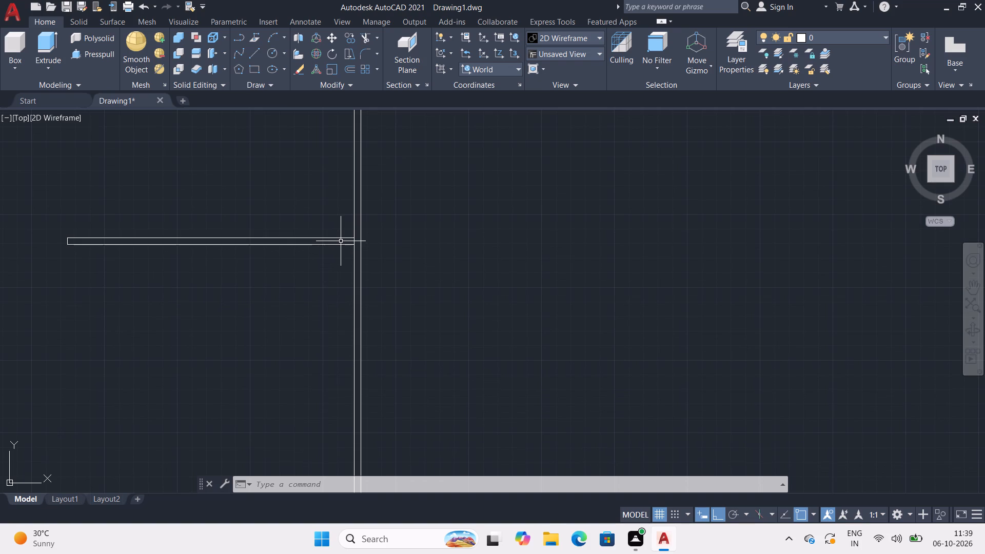
{"action": "key", "text": "l"}
{"action": "key", "text": "Return"}
{"action": "type", "text": "TK"}
{"action": "key", "text": "Return"}
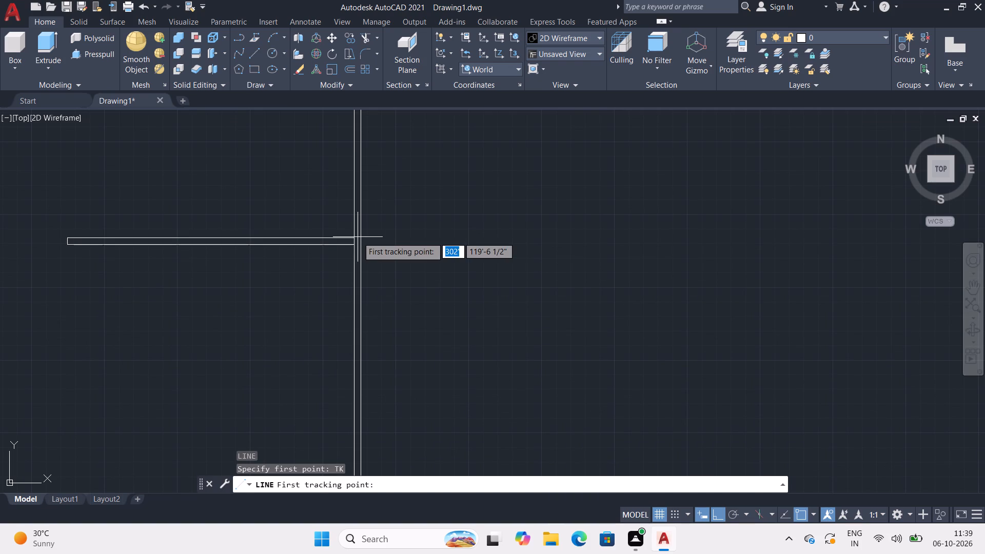
{"action": "scroll", "coordinate": [345, 264], "scroll_direction": "up", "scroll_amount": 3}
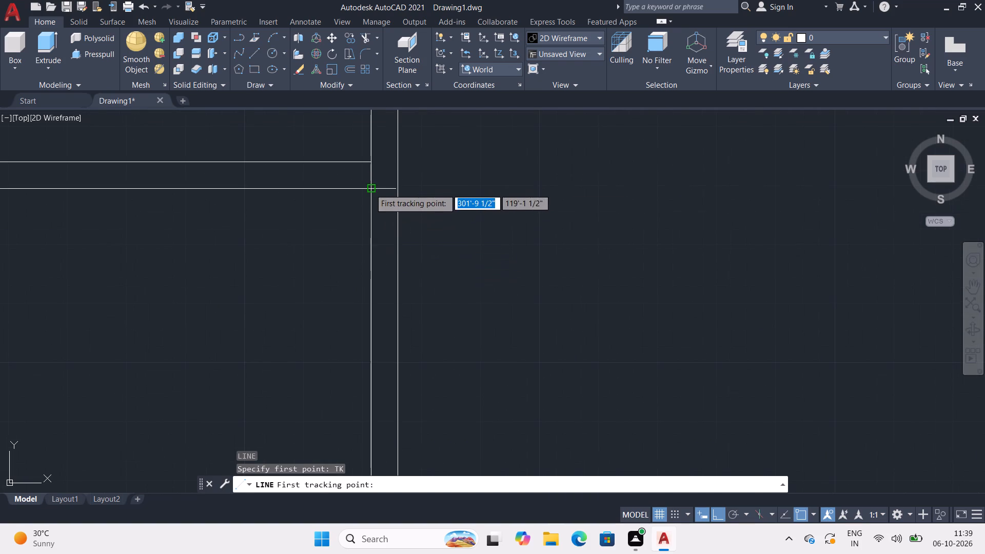
{"action": "left_click", "coordinate": [370, 189]}
{"action": "scroll", "coordinate": [353, 279], "scroll_direction": "down", "scroll_amount": 2}
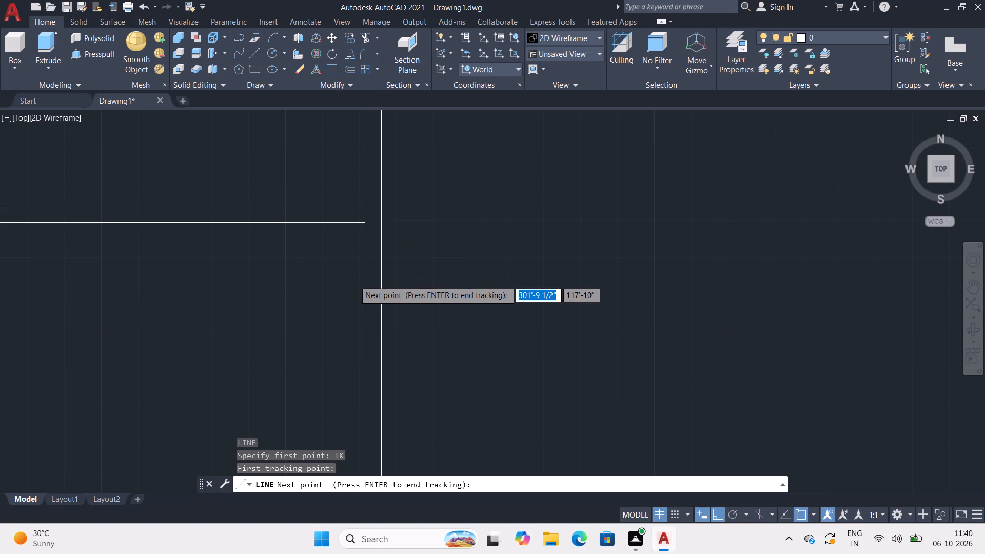
{"action": "middle_click_drag", "start_coordinate": [354, 281], "coordinate": [339, 169]}
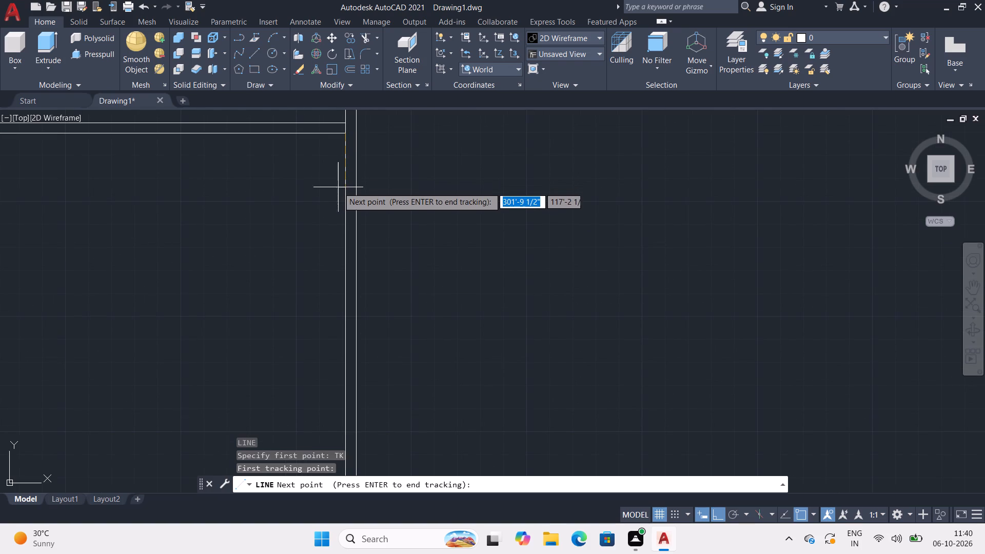
{"action": "type", "text": "12'"}
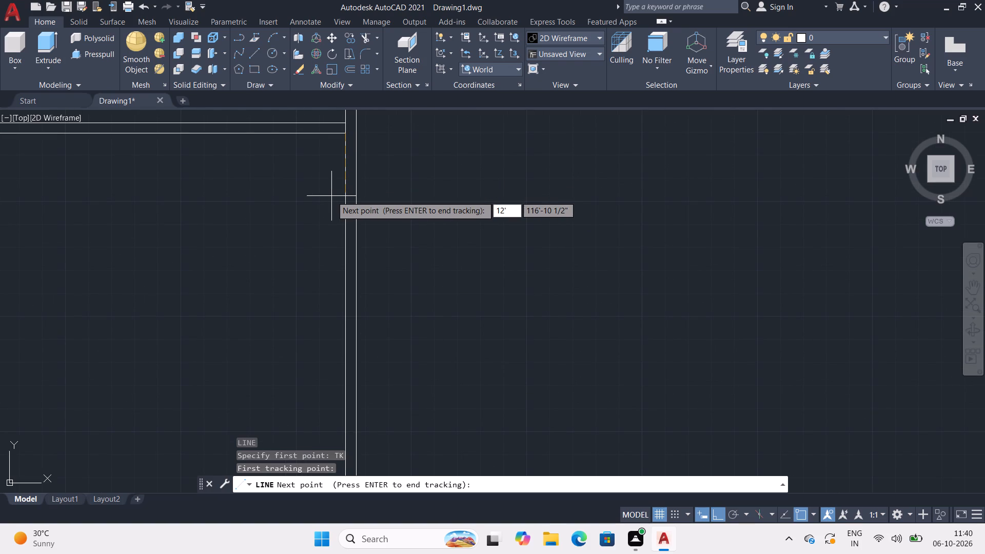
{"action": "type", "text": "7.5\""}
{"action": "key", "text": "Return"}
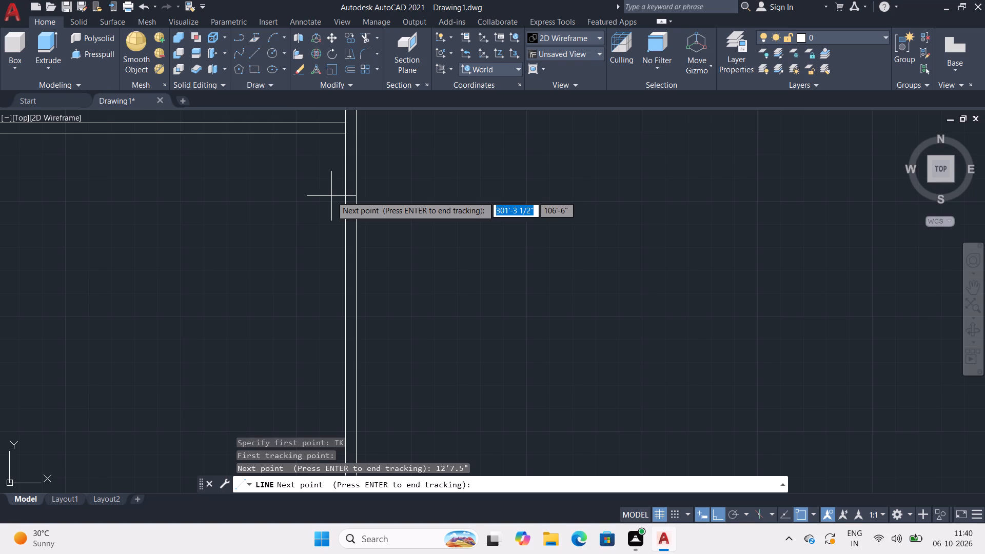
{"action": "key", "text": "Return"}
{"action": "scroll", "coordinate": [331, 196], "scroll_direction": "down", "scroll_amount": 1}
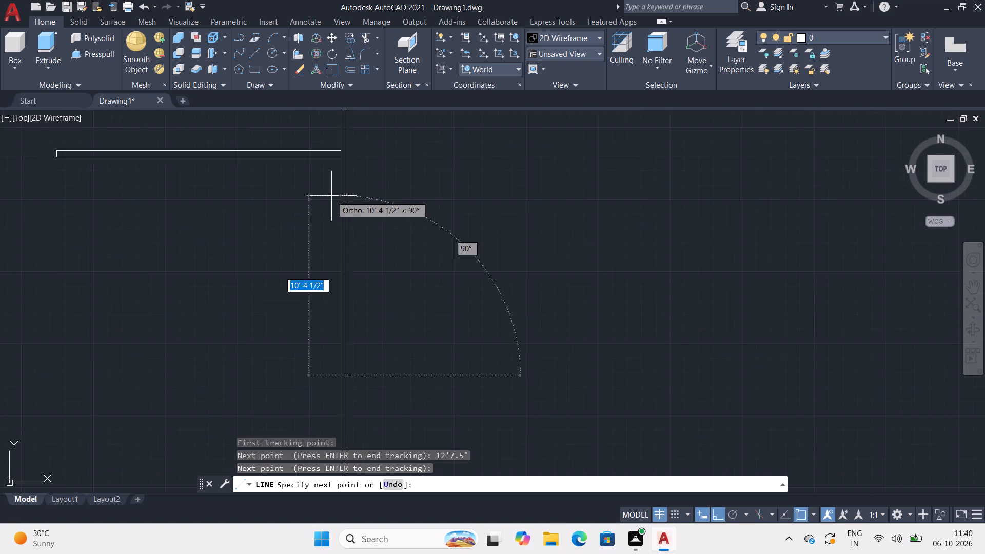
{"action": "scroll", "coordinate": [331, 196], "scroll_direction": "down", "scroll_amount": 1}
{"action": "middle_click_drag", "start_coordinate": [331, 196], "coordinate": [391, 143]}
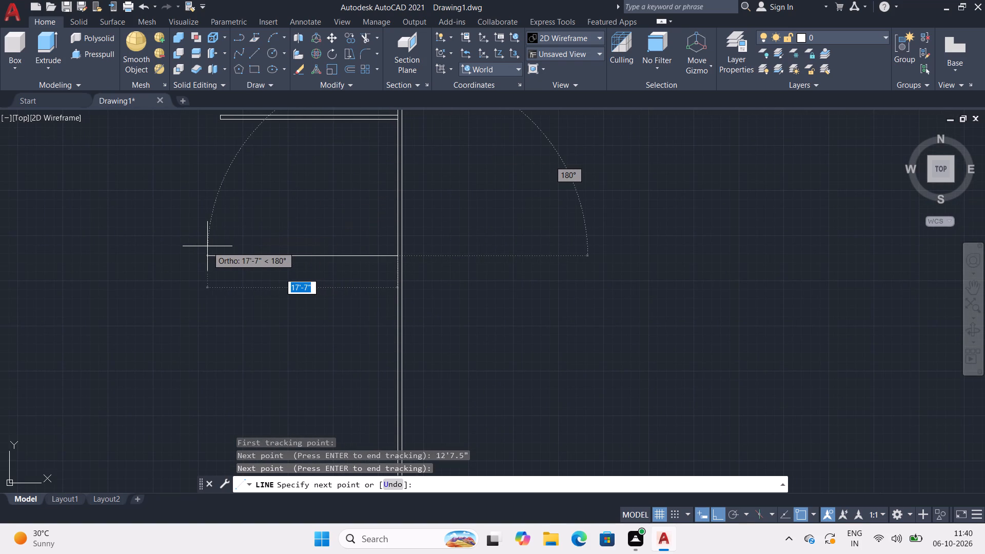
{"action": "type", "text": "17"}
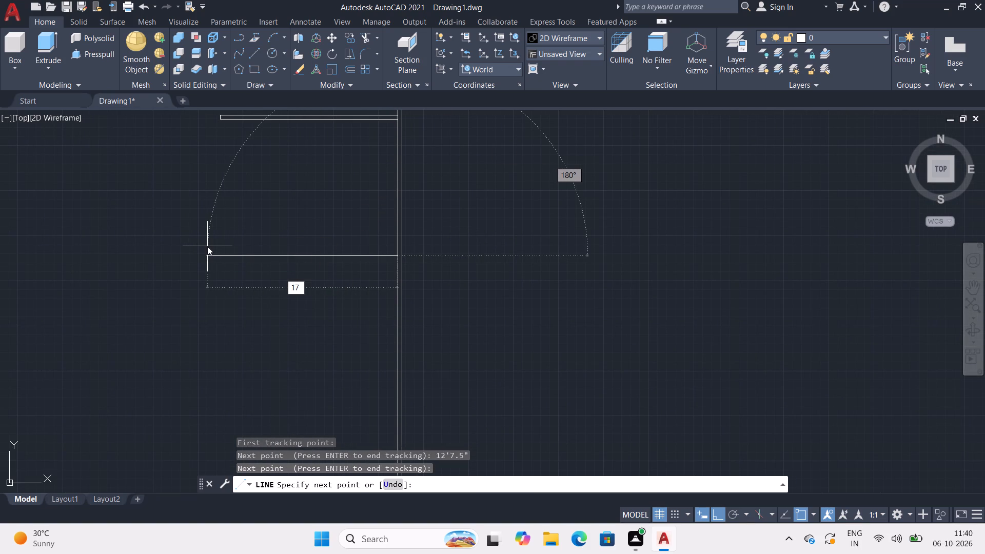
{"action": "key", "text": "apostrophe"}
{"action": "key", "text": "Return"}
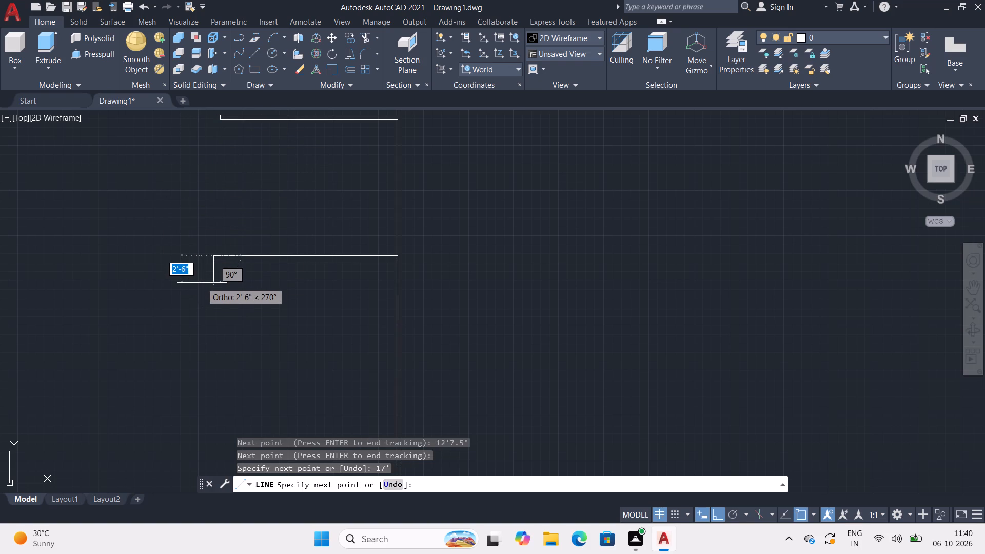
Continue the 17' line 4.5" downward and back right to the left vertical wall line to form the wall's thickness.
{"action": "type", "text": "4.5\""}
{"action": "key", "text": "Return"}
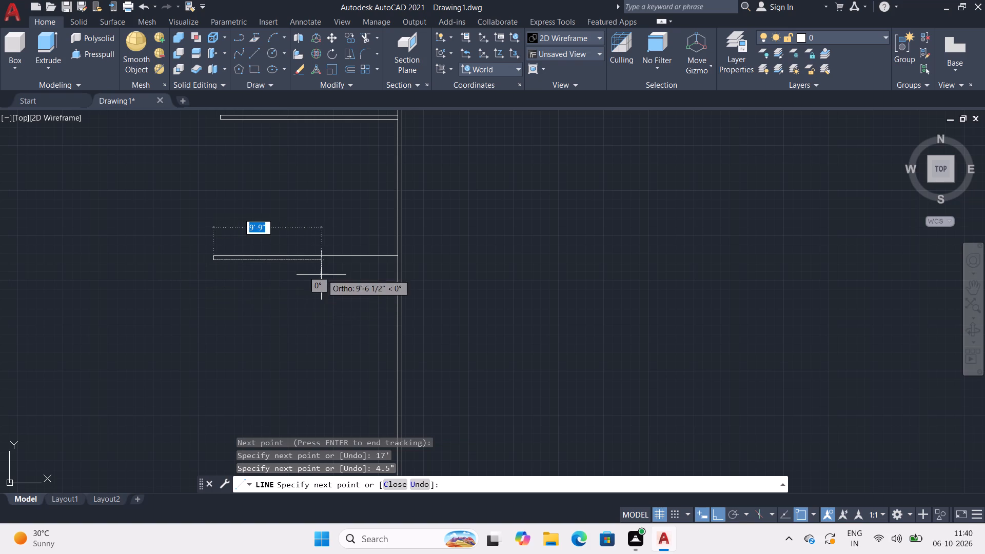
{"action": "scroll", "coordinate": [381, 267], "scroll_direction": "up", "scroll_amount": 3}
{"action": "scroll", "coordinate": [431, 246], "scroll_direction": "up", "scroll_amount": 1}
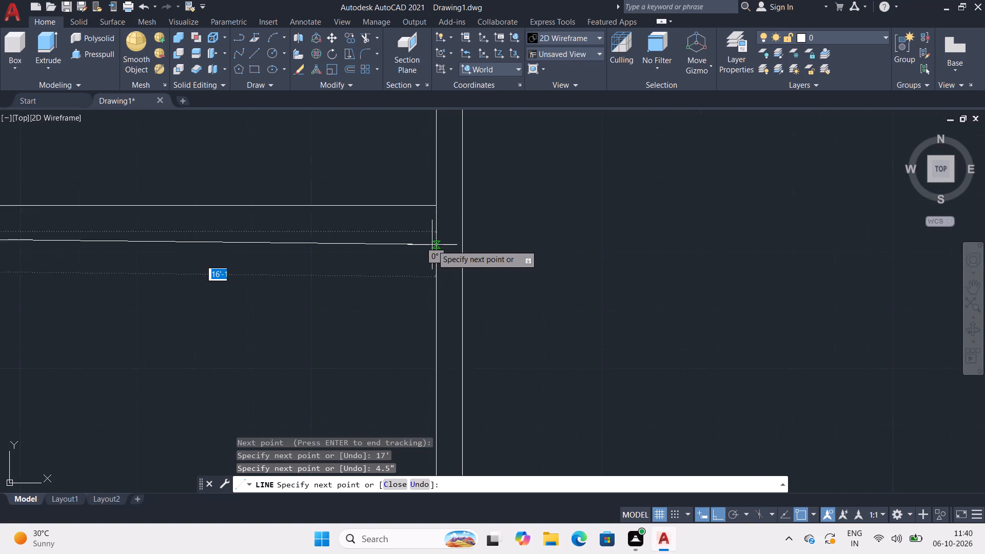
{"action": "scroll", "coordinate": [432, 245], "scroll_direction": "up", "scroll_amount": 2}
{"action": "left_click", "coordinate": [436, 213]}
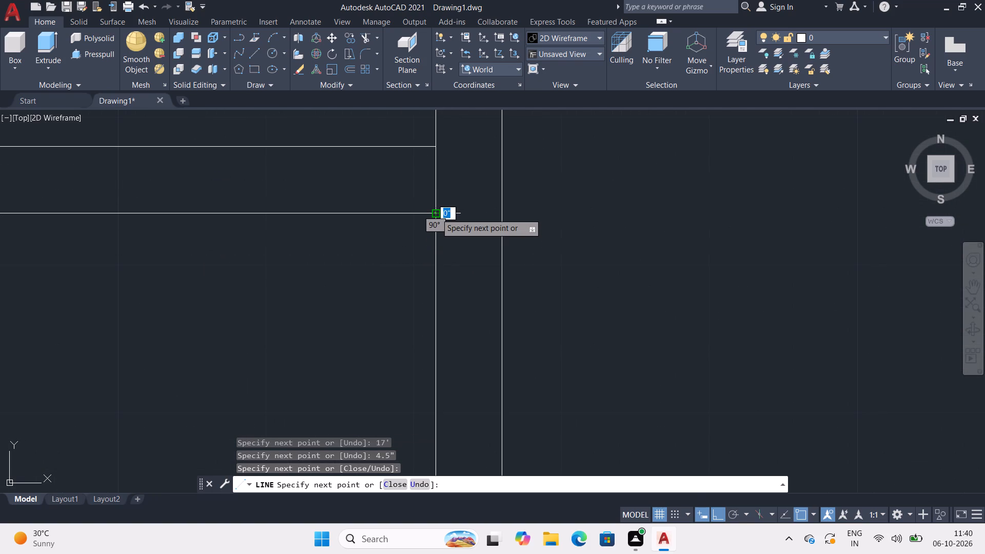
{"action": "key", "text": "space"}
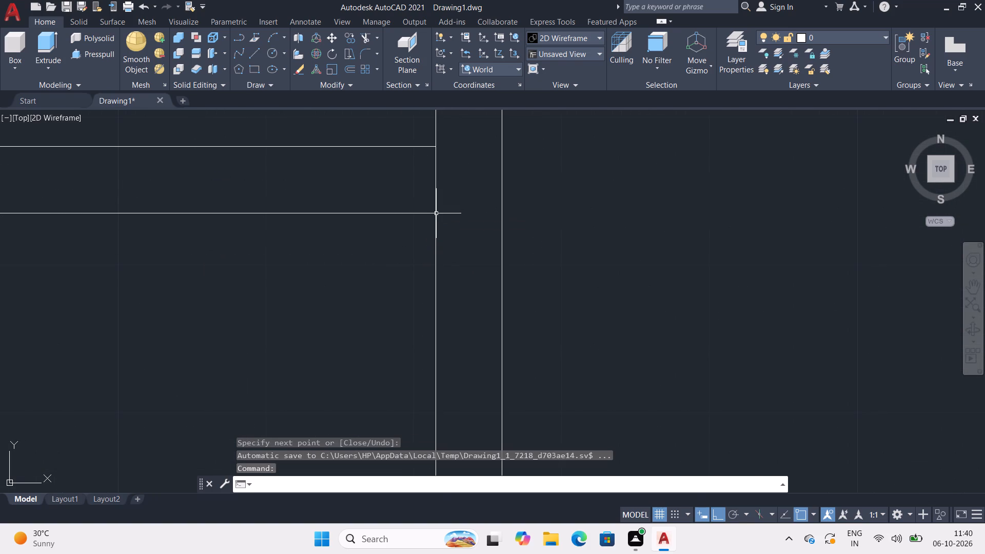
Draw an 18'4.5" line leftward from the left vertical wall line, starting at a point tracked 12'7.5" below the 17' wall's lower corner.
{"action": "key", "text": "l"}
{"action": "key", "text": "Return"}
{"action": "type", "text": "TK"}
{"action": "key", "text": "Return"}
{"action": "left_click", "coordinate": [436, 213]}
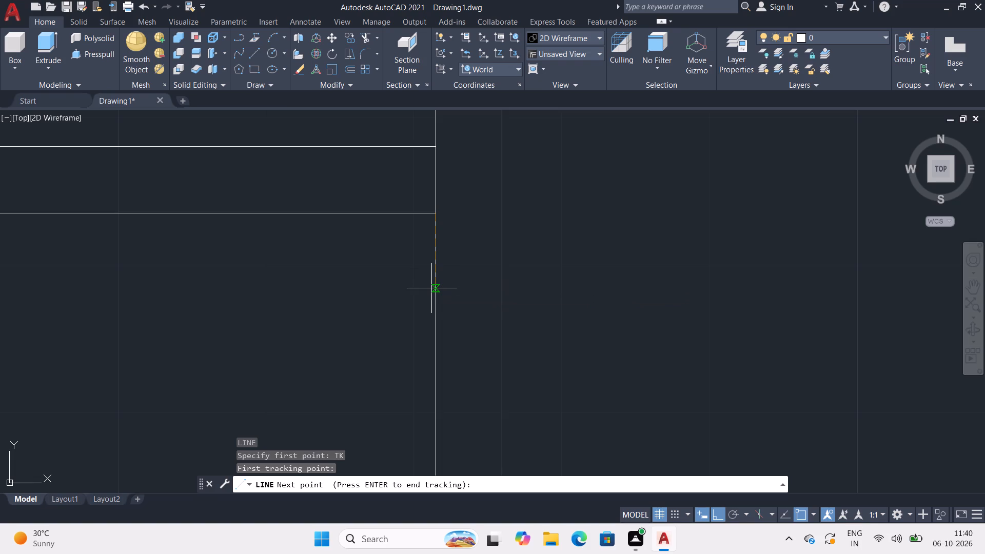
{"action": "type", "text": "12'"}
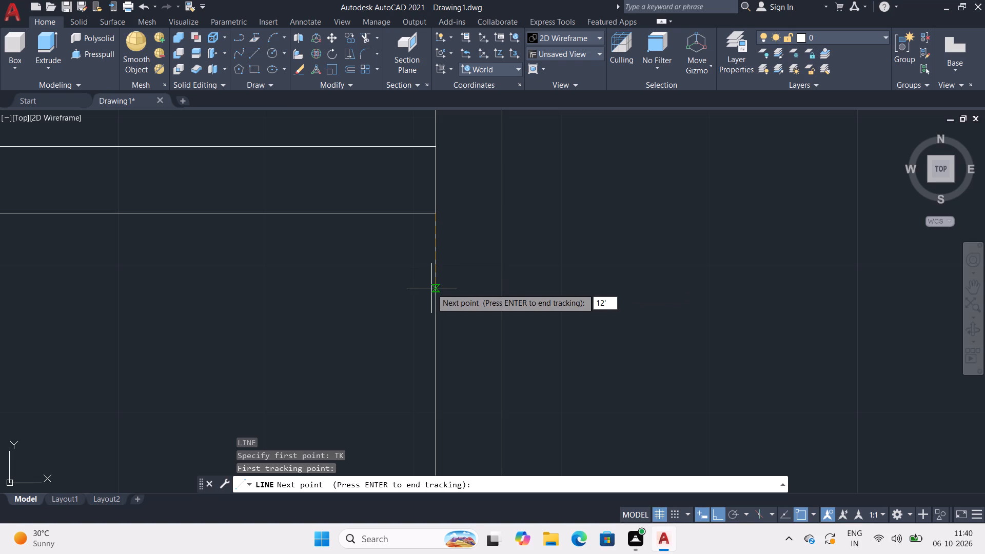
{"action": "type", "text": "7.5\""}
{"action": "key", "text": "Return"}
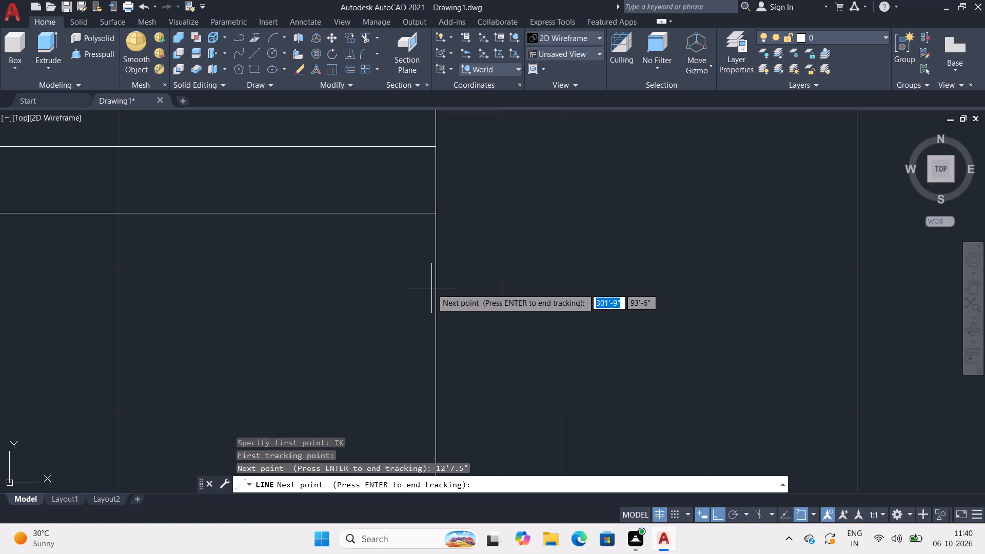
{"action": "key", "text": "Return"}
{"action": "scroll", "coordinate": [431, 288], "scroll_direction": "down", "scroll_amount": 3}
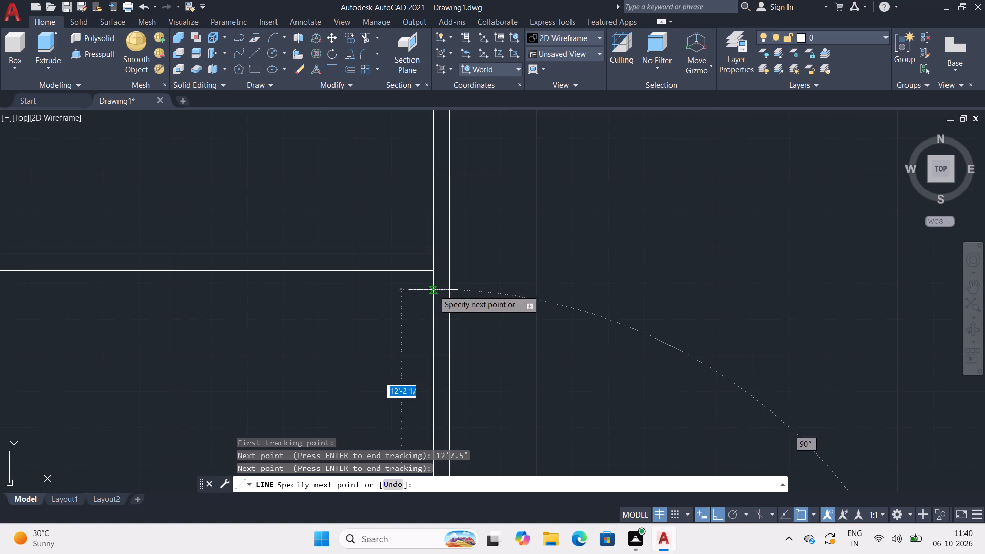
{"action": "middle_click_drag", "start_coordinate": [436, 292], "coordinate": [505, 197]}
{"action": "scroll", "coordinate": [505, 246], "scroll_direction": "down", "scroll_amount": 4}
{"action": "middle_click_drag", "start_coordinate": [509, 284], "coordinate": [546, 261]}
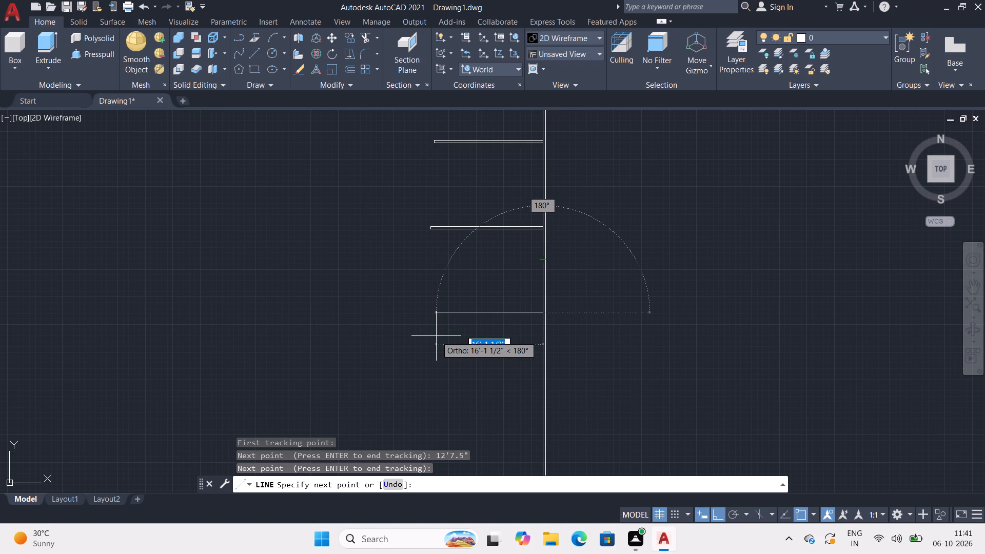
{"action": "type", "text": "18'"}
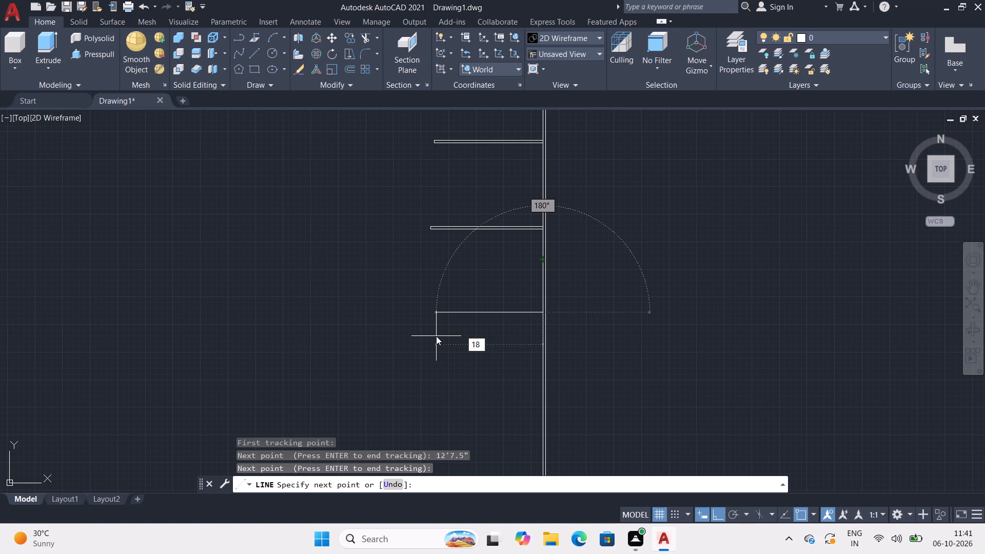
{"action": "type", "text": "4.5"}
{"action": "key", "text": "shift+quotedbl"}
{"action": "key", "text": "Return"}
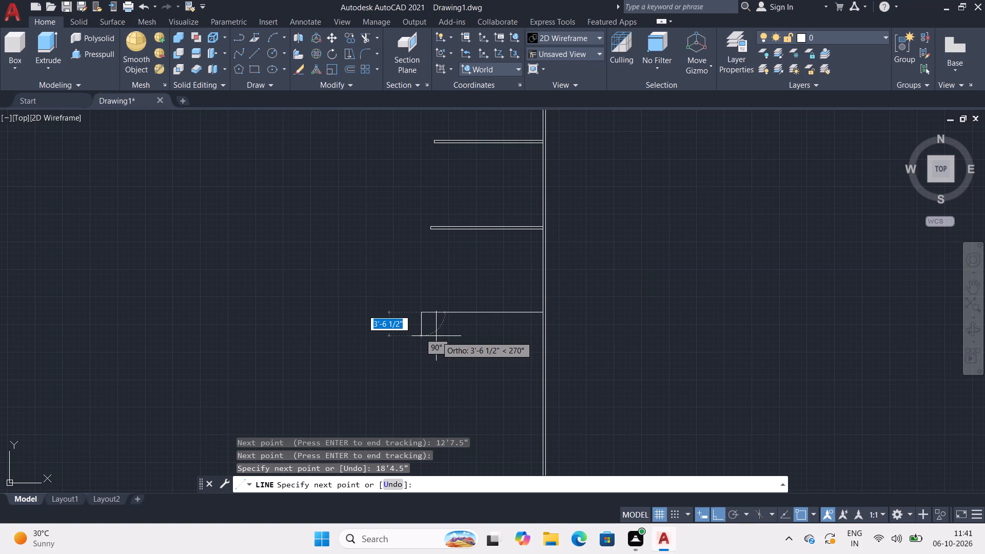
Continue the 18'4.5" line 4.5" downward and back right to the left vertical wall line to form the wall's thickness.
{"action": "type", "text": "4.5\""}
{"action": "key", "text": "Return"}
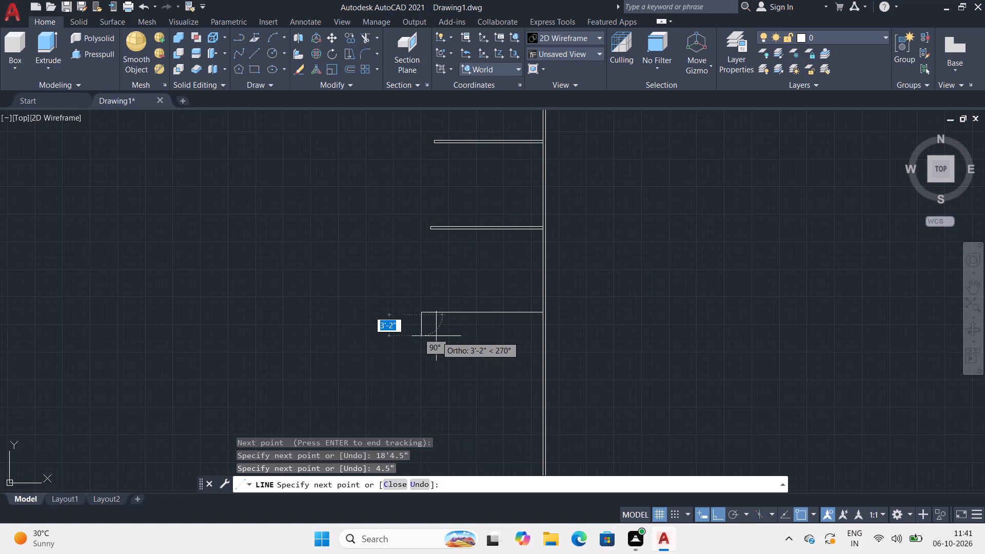
{"action": "middle_click_drag", "start_coordinate": [504, 335], "coordinate": [325, 272]}
{"action": "scroll", "coordinate": [504, 335], "scroll_direction": "up", "scroll_amount": 1}
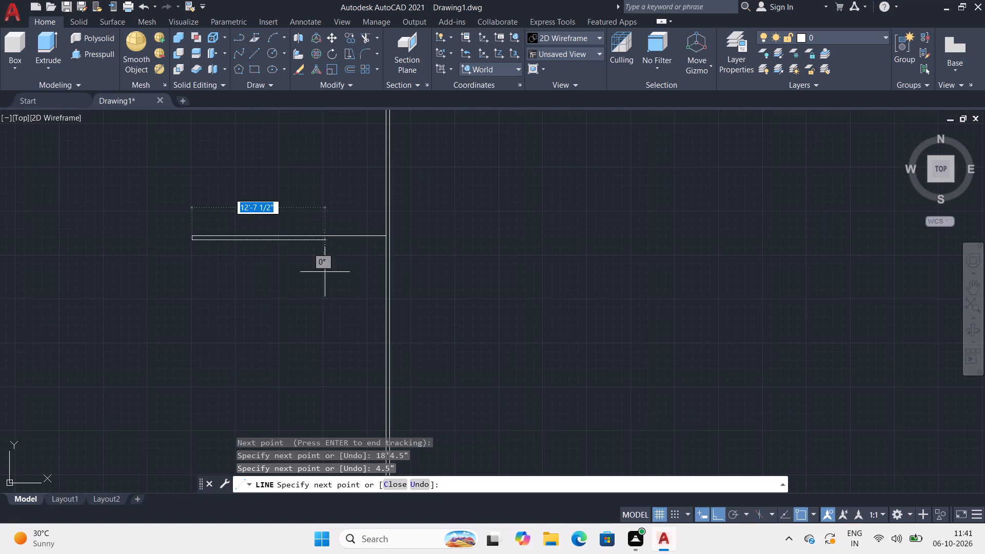
{"action": "scroll", "coordinate": [360, 245], "scroll_direction": "up", "scroll_amount": 3}
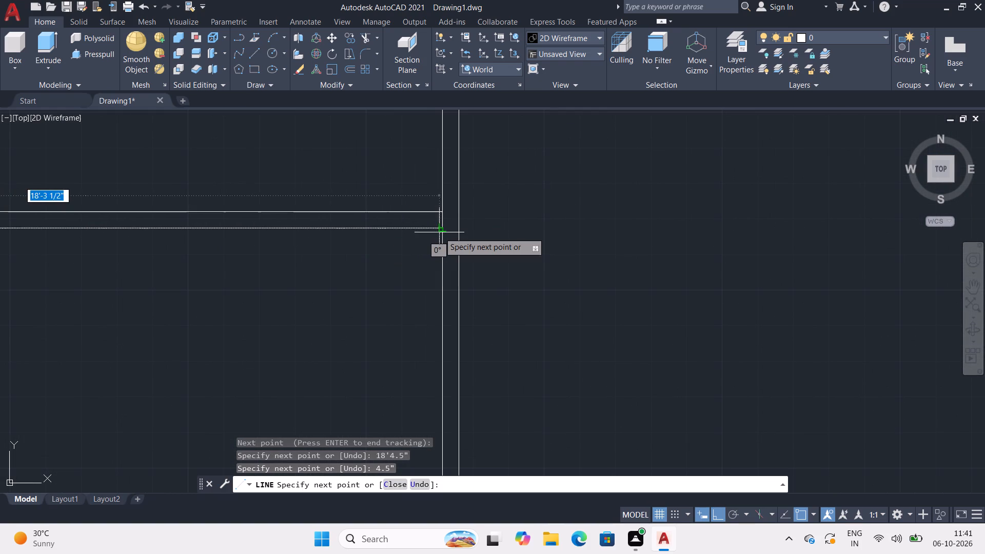
{"action": "left_click", "coordinate": [443, 233]}
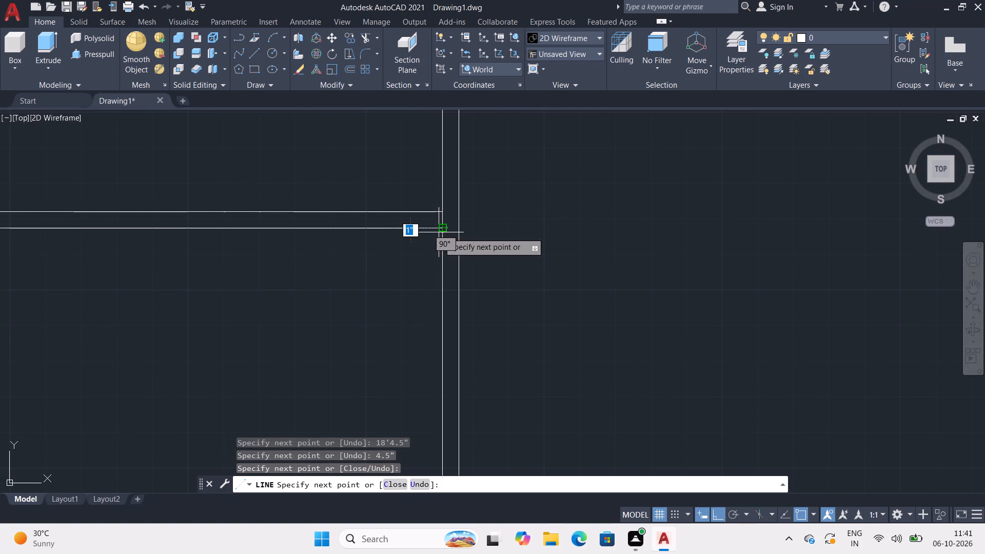
Draw a 21'0.5" line leftward from the left vertical wall line, starting at a point tracked 12'7.5" below the 18'4.5" wall's lower corner.
{"action": "key", "text": "space"}
{"action": "key", "text": "l"}
{"action": "key", "text": "Return"}
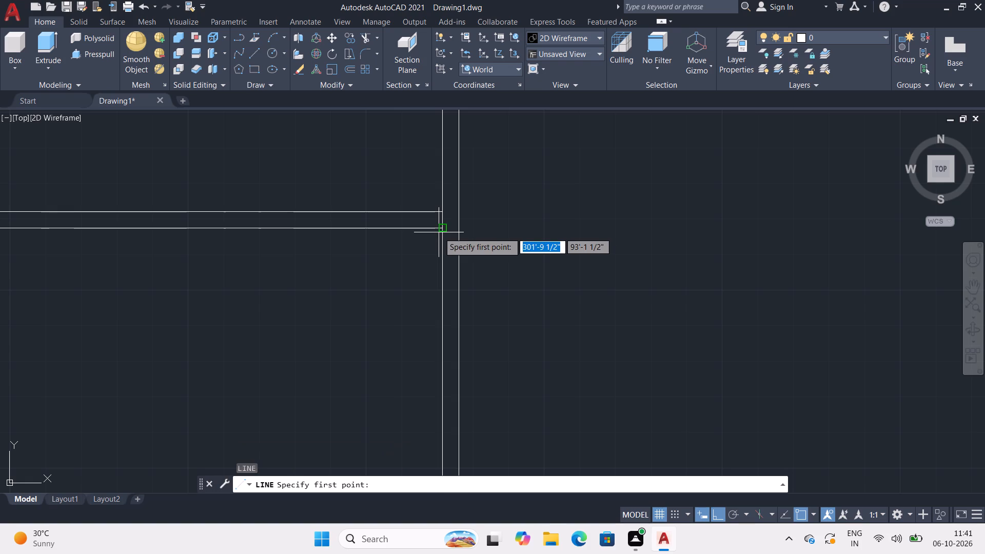
{"action": "type", "text": "TK"}
{"action": "key", "text": "Return"}
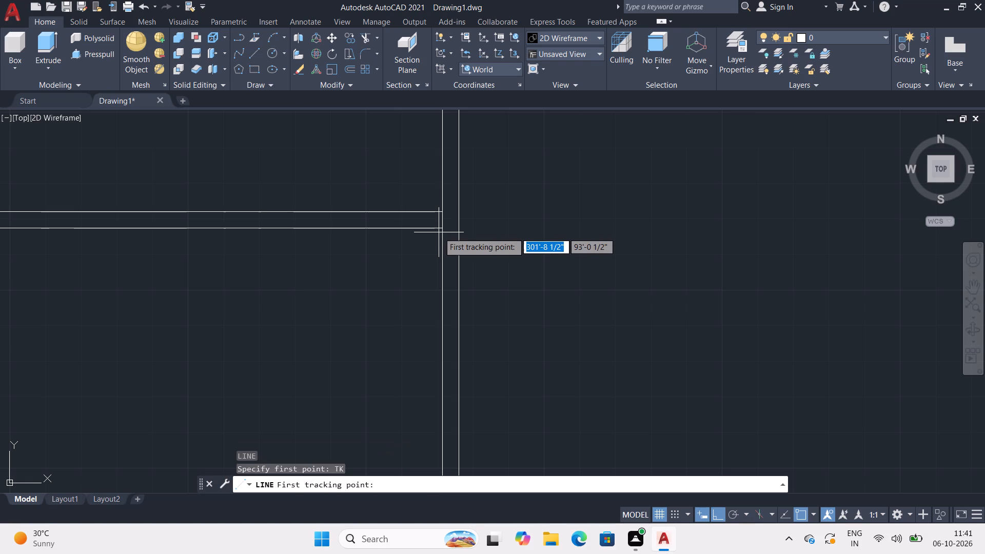
{"action": "left_click", "coordinate": [441, 230]}
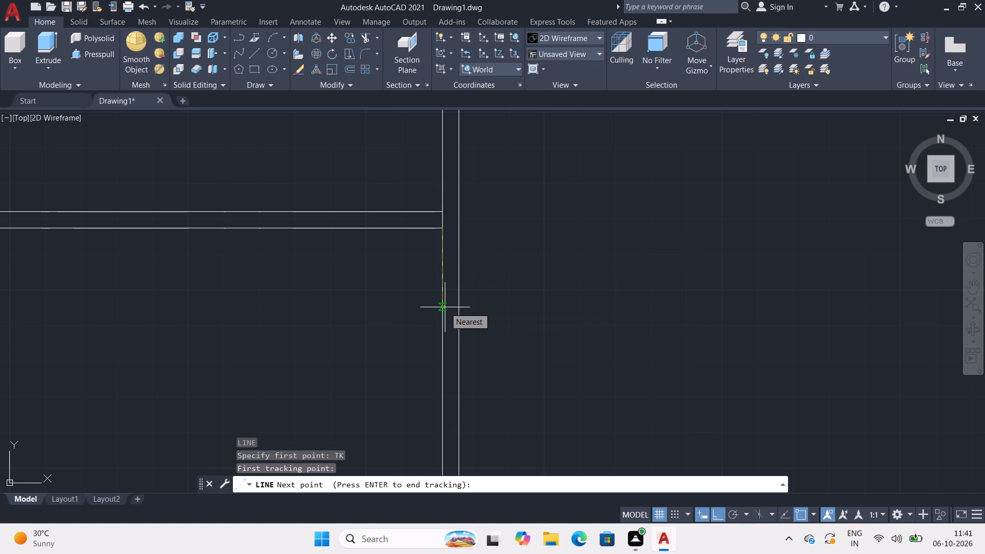
{"action": "type", "text": "12'7.5\""}
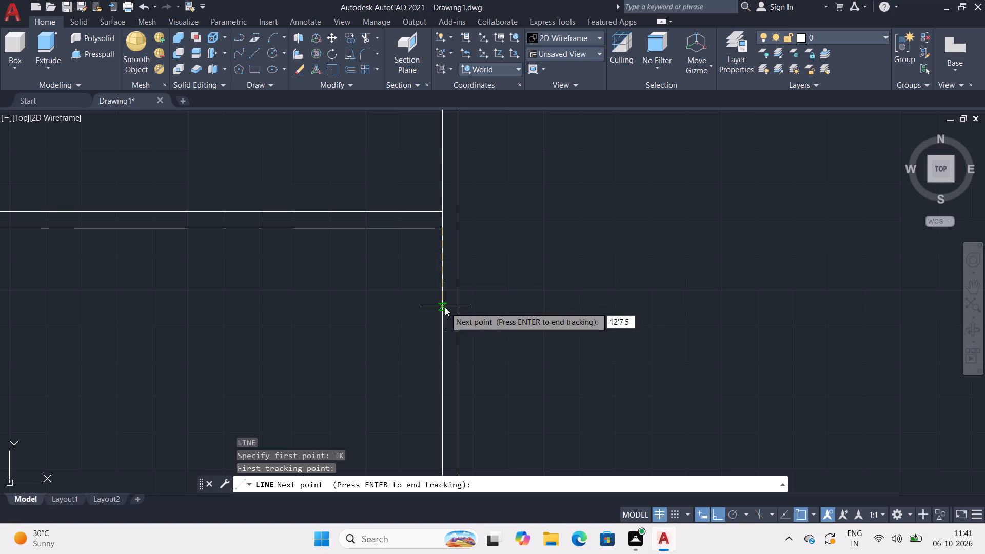
{"action": "key", "text": "Return"}
{"action": "key", "text": "Return"}
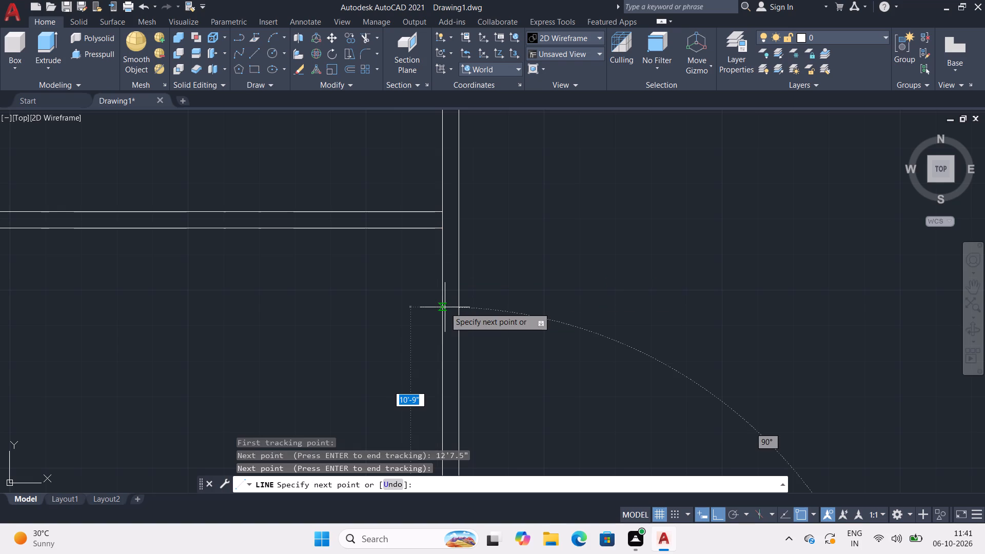
{"action": "scroll", "coordinate": [395, 335], "scroll_direction": "down", "scroll_amount": 2}
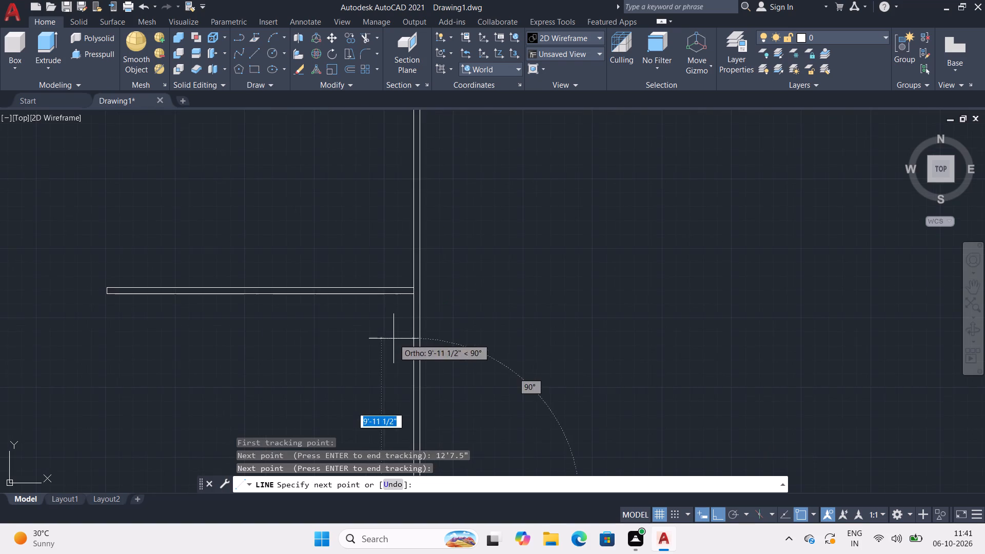
{"action": "scroll", "coordinate": [393, 344], "scroll_direction": "down", "scroll_amount": 1}
{"action": "middle_click_drag", "start_coordinate": [393, 353], "coordinate": [457, 231]}
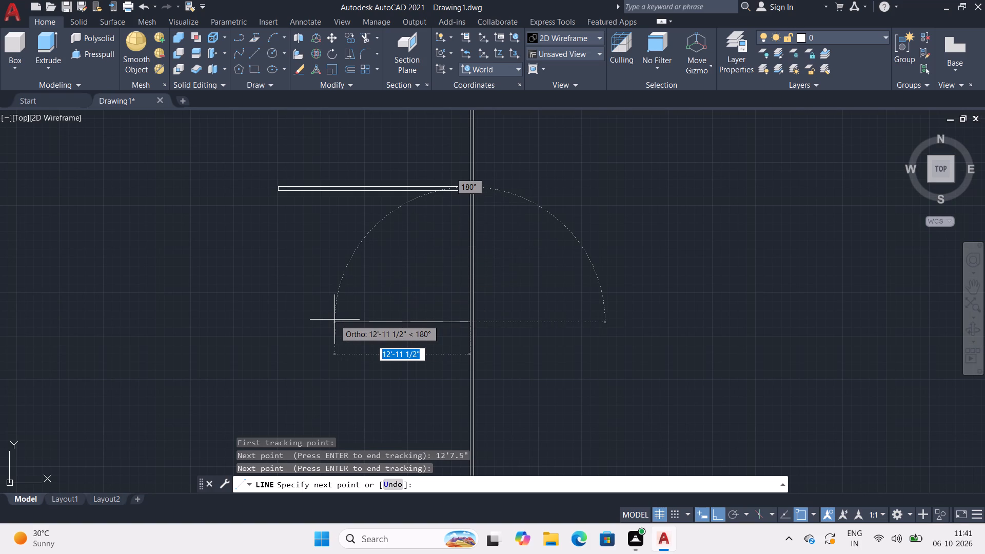
{"action": "type", "text": "21'"}
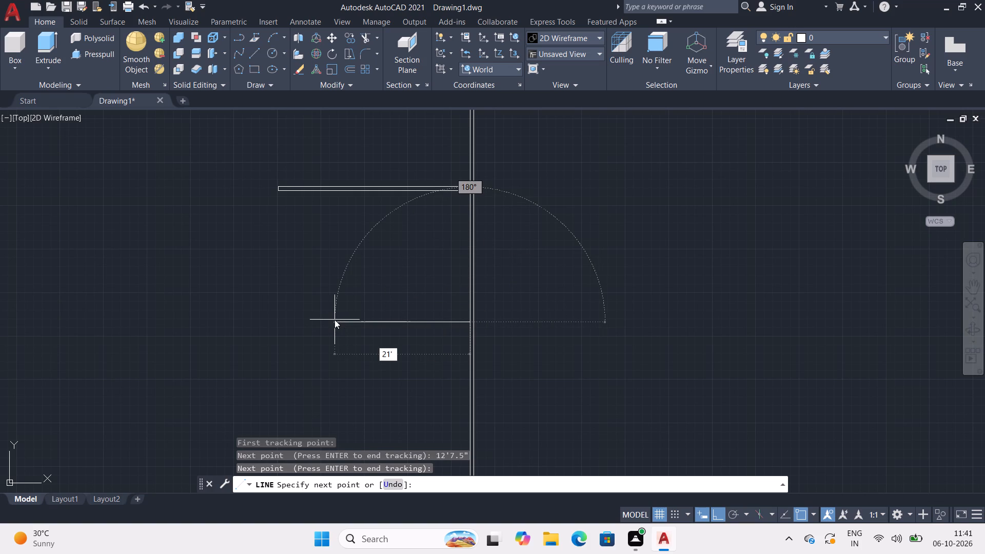
{"action": "type", "text": "0.5\""}
{"action": "key", "text": "Return"}
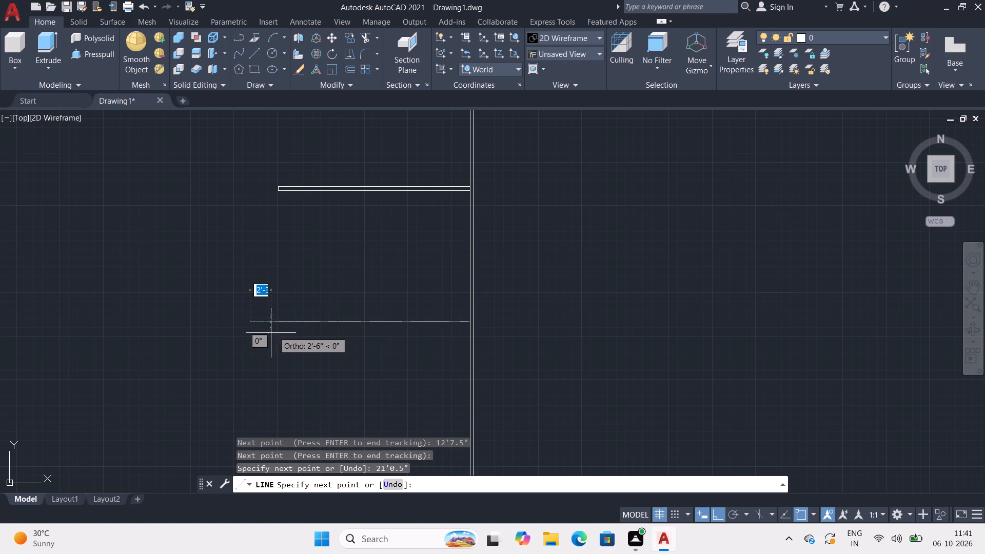
Continue the 21'0.5" line 4.5" downward and back right to the left vertical wall line to form the wall's thickness.
{"action": "type", "text": "4.5\""}
{"action": "key", "text": "Return"}
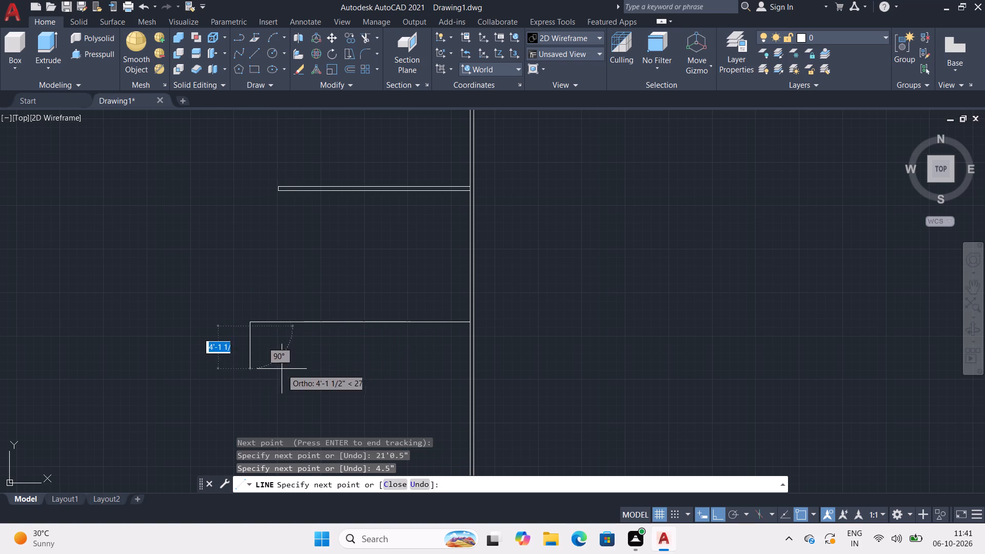
{"action": "middle_click_drag", "start_coordinate": [357, 335], "coordinate": [194, 289]}
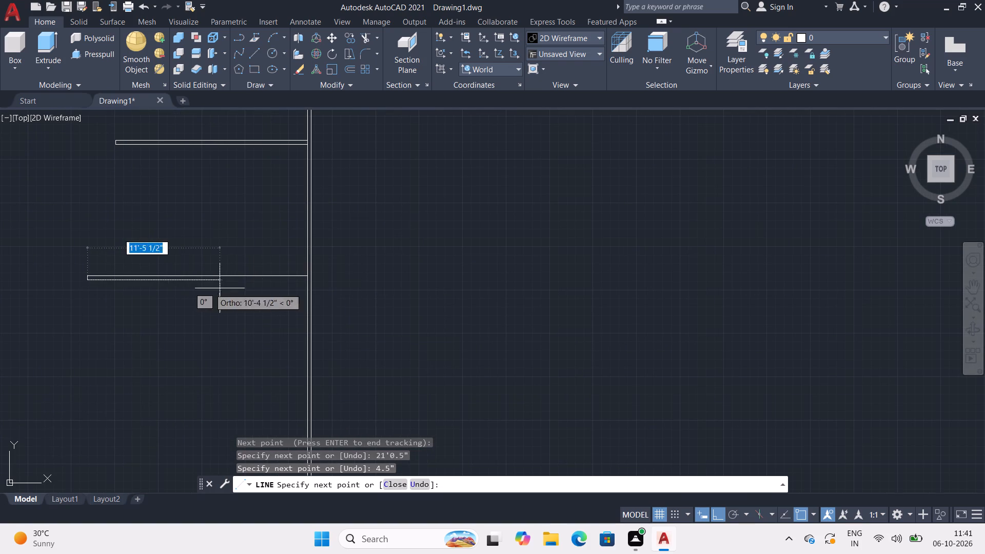
{"action": "scroll", "coordinate": [304, 287], "scroll_direction": "up", "scroll_amount": 4}
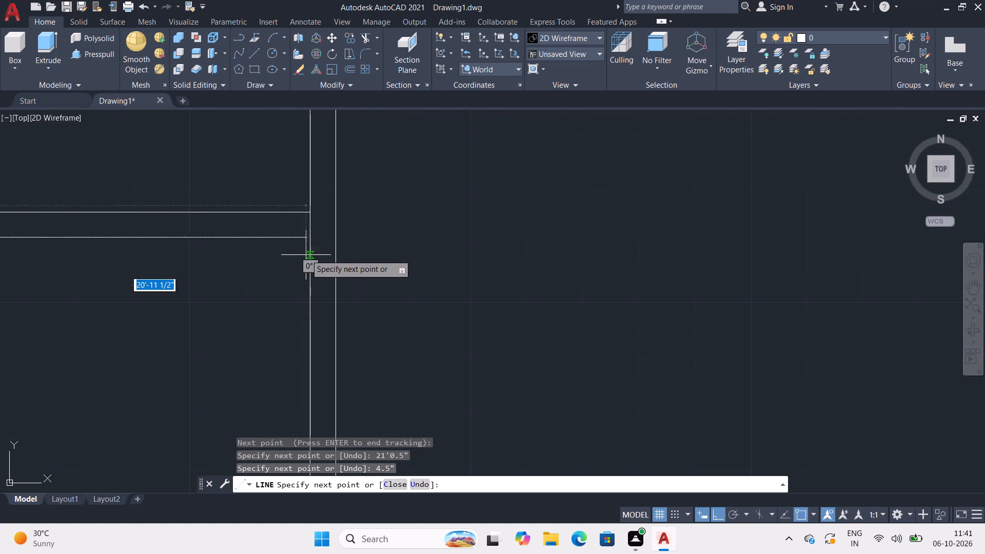
{"action": "left_click", "coordinate": [309, 235]}
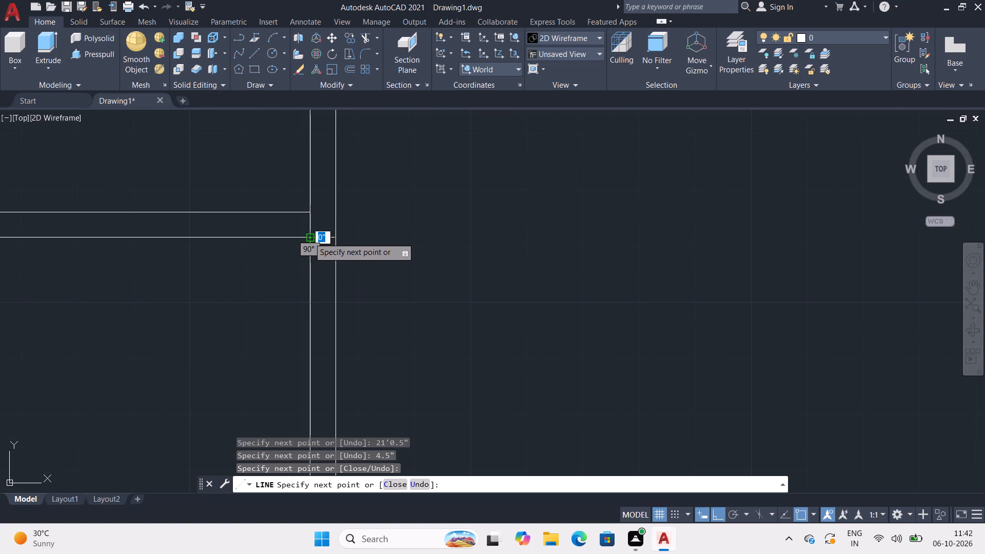
{"action": "key", "text": "space"}
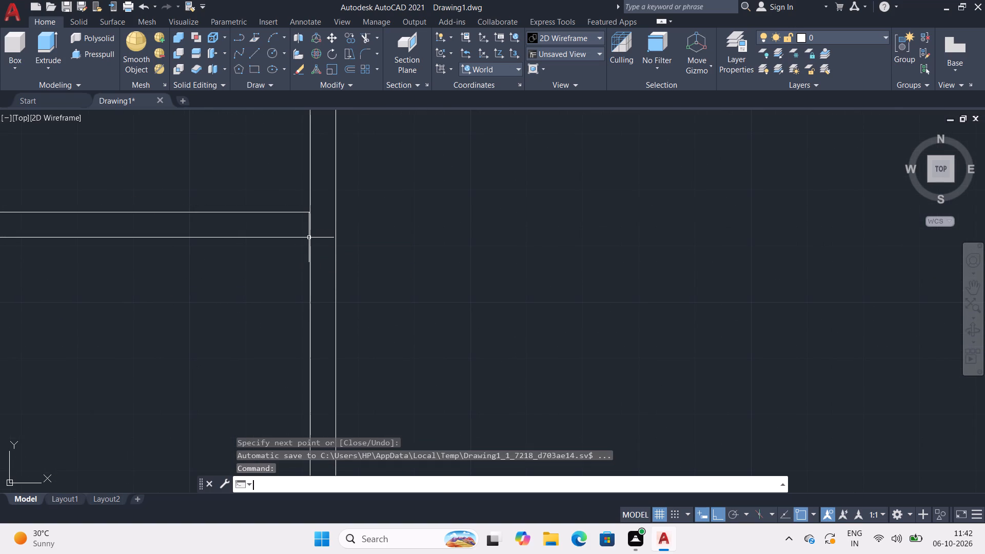
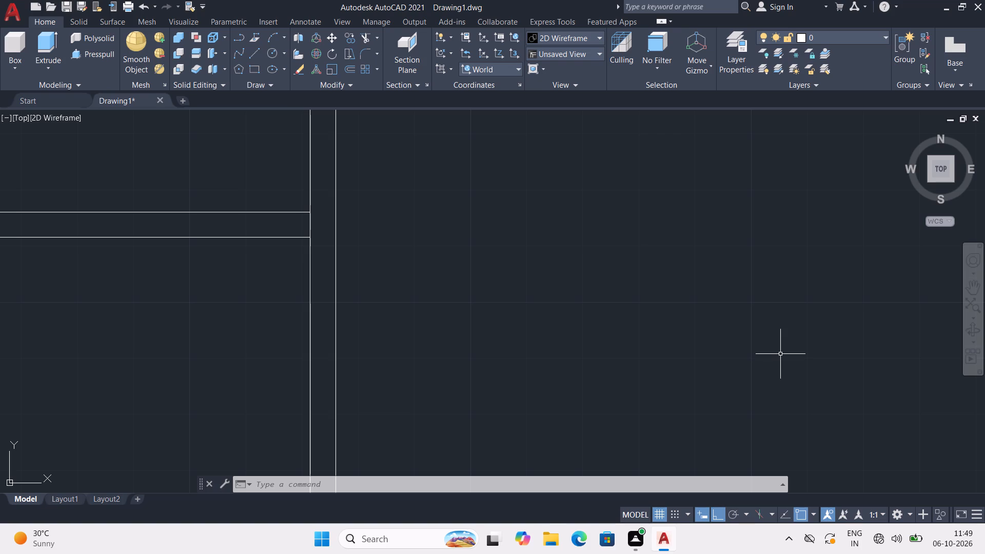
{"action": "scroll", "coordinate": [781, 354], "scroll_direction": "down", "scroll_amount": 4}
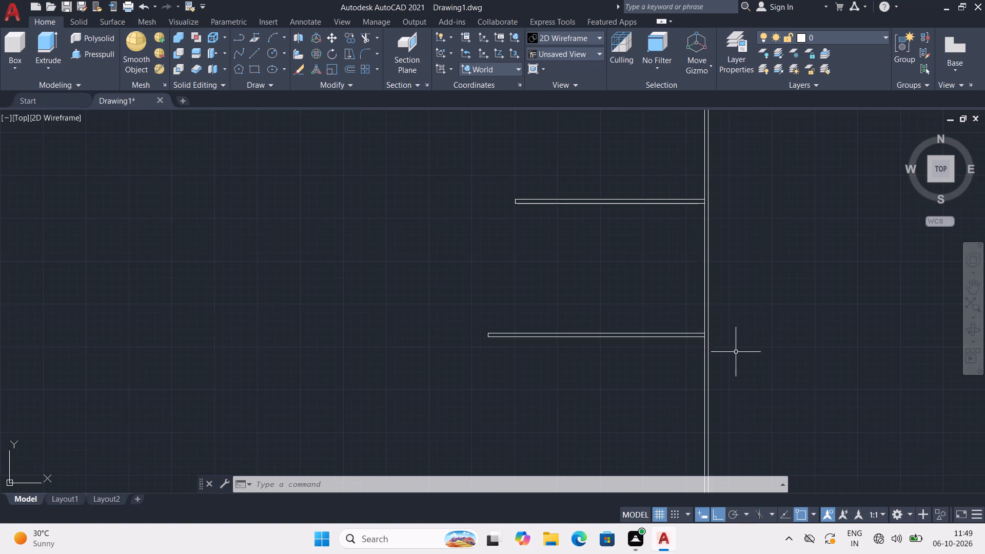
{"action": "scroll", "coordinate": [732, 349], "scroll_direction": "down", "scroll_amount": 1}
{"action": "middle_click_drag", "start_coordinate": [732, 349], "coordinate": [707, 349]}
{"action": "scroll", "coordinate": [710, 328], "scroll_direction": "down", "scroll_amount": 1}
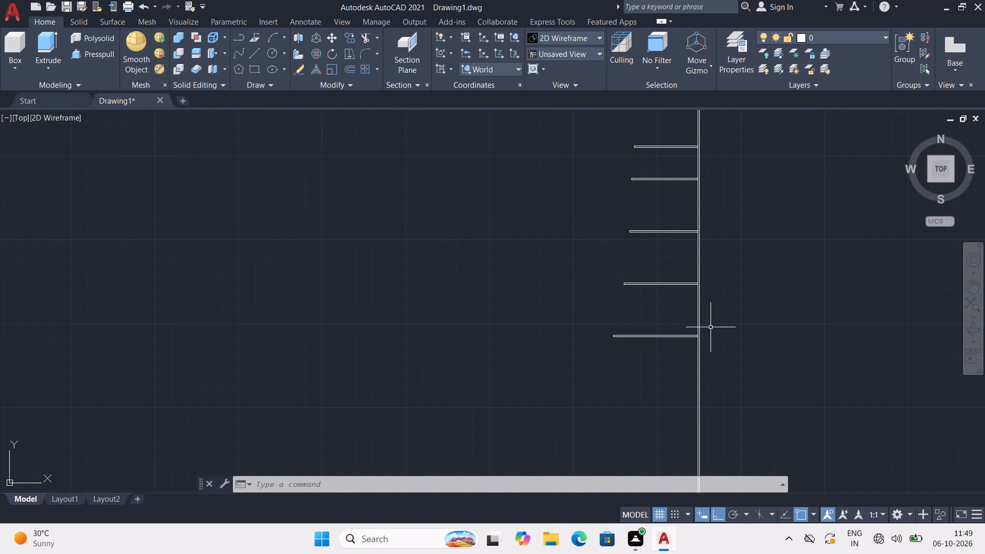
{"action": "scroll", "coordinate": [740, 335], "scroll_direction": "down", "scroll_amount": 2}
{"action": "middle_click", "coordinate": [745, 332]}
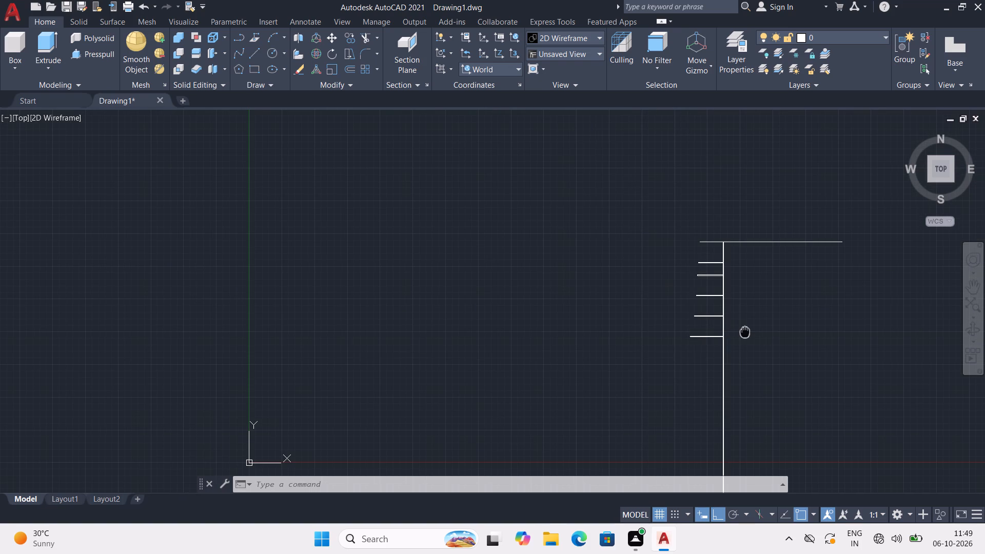
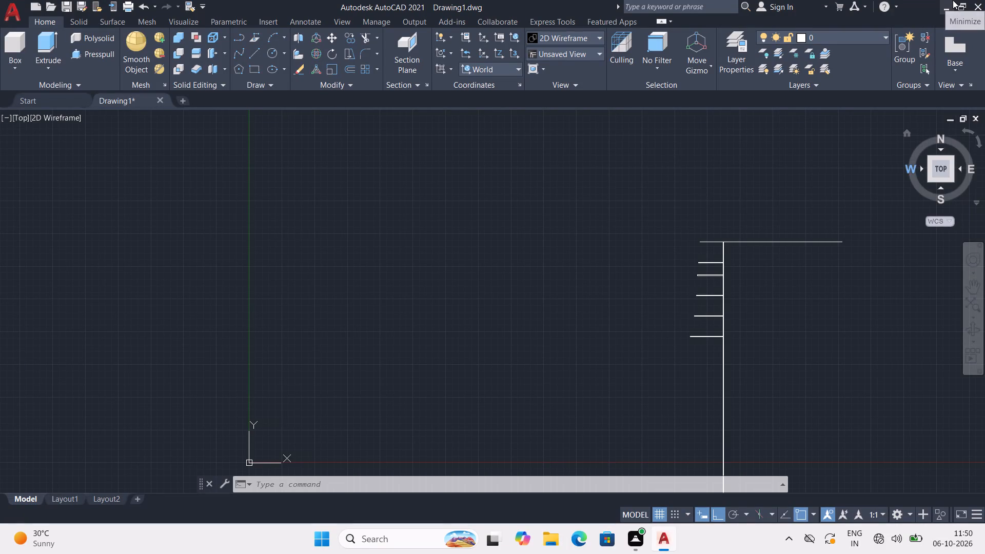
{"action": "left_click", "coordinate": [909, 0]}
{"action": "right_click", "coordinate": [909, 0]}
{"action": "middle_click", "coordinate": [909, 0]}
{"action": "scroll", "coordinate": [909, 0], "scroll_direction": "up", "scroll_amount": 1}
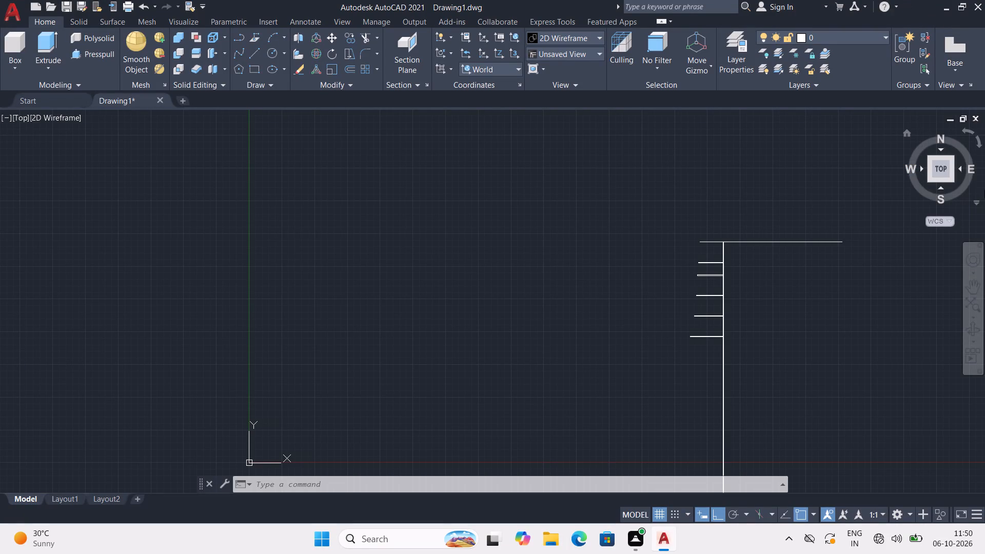
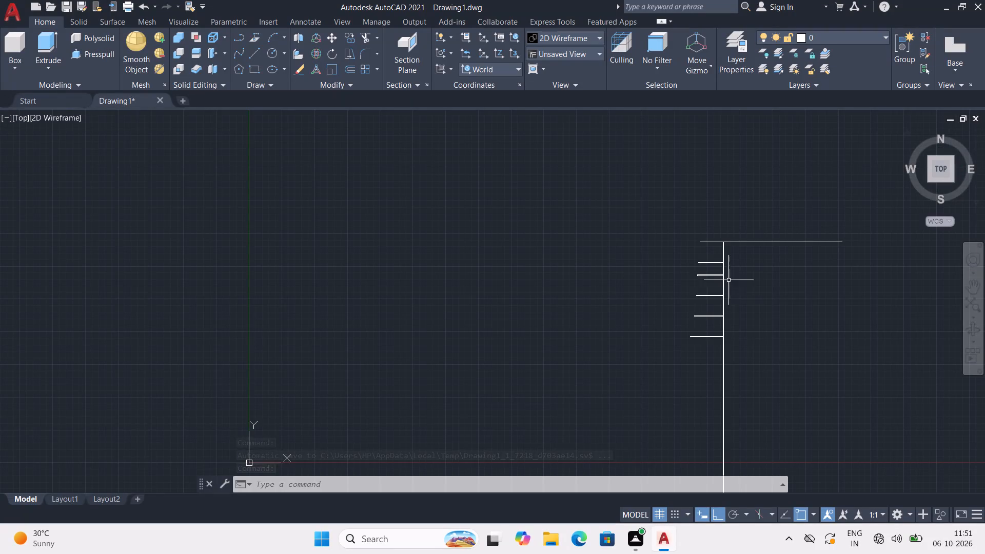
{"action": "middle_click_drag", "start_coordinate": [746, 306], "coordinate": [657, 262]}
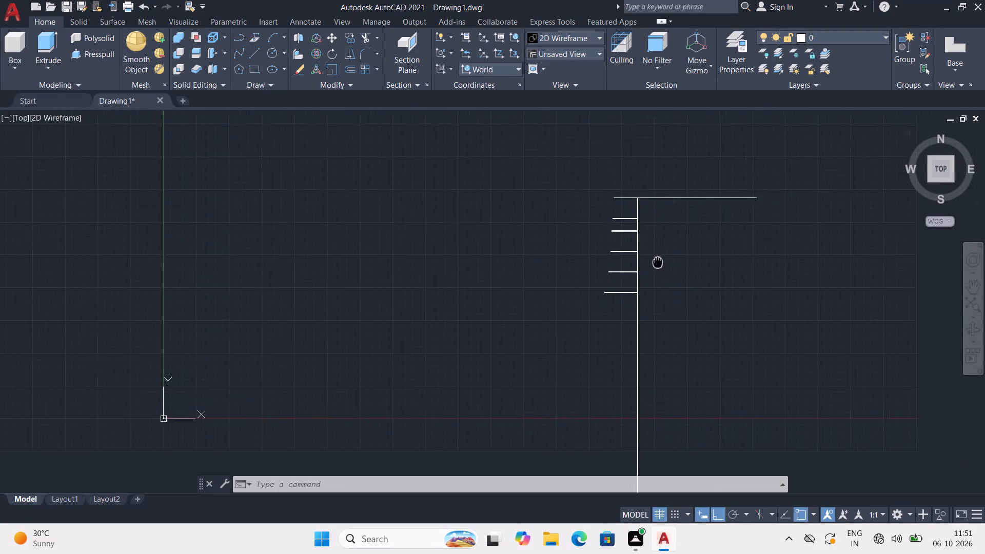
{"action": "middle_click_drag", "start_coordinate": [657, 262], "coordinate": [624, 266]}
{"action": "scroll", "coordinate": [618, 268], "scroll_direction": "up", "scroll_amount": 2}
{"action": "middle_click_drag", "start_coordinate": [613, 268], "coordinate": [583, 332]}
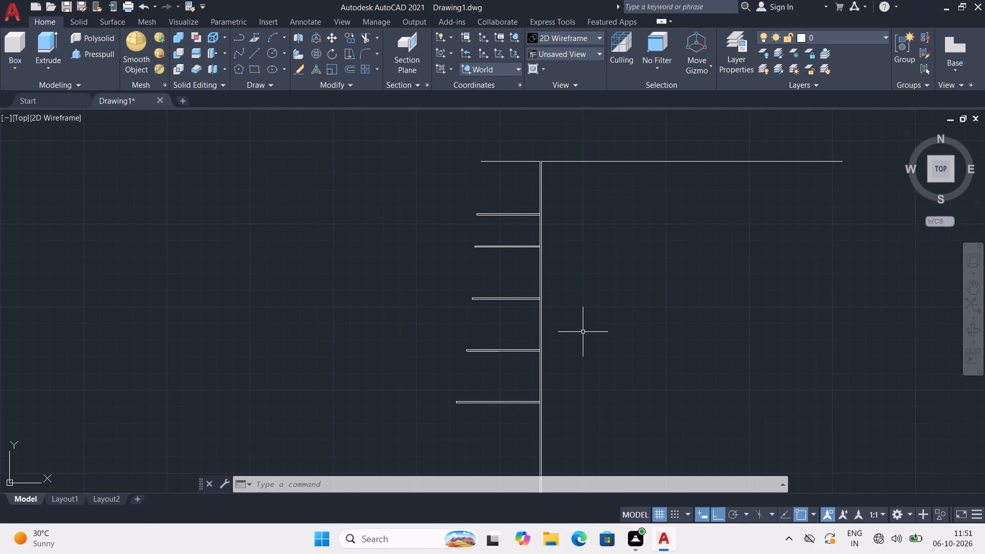
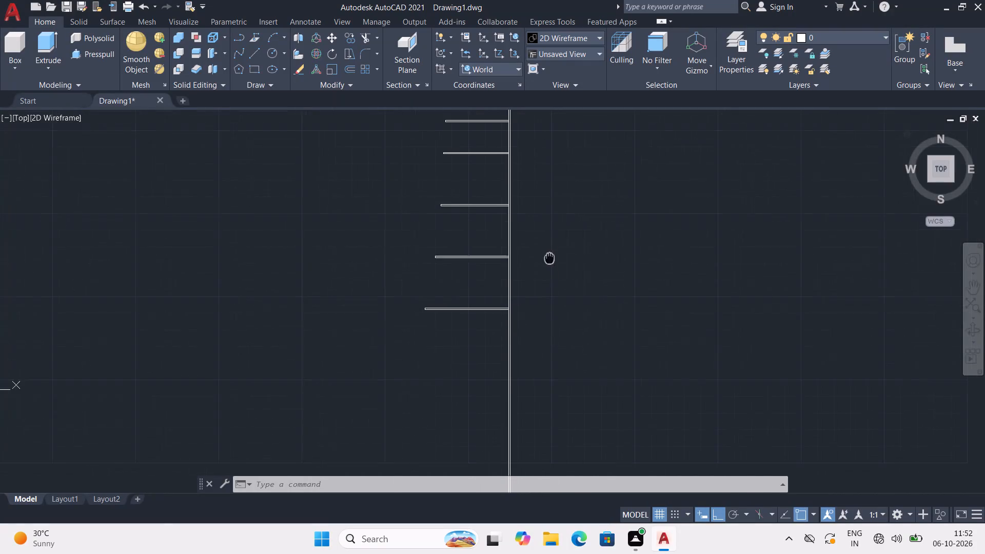
Draw the next partition's upper edge 23'8.5" leftward from the vertical wall, starting at a point tracked 12'7.5" below the lowest partition's lower corner.
{"action": "scroll", "coordinate": [524, 307], "scroll_direction": "up", "scroll_amount": 1}
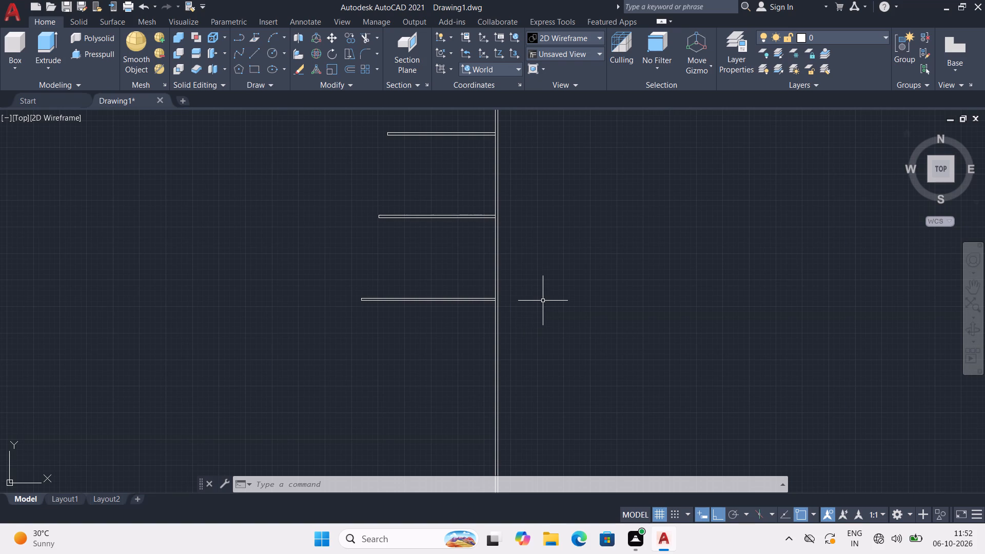
{"action": "scroll", "coordinate": [543, 301], "scroll_direction": "up", "scroll_amount": 2}
{"action": "key", "text": "l"}
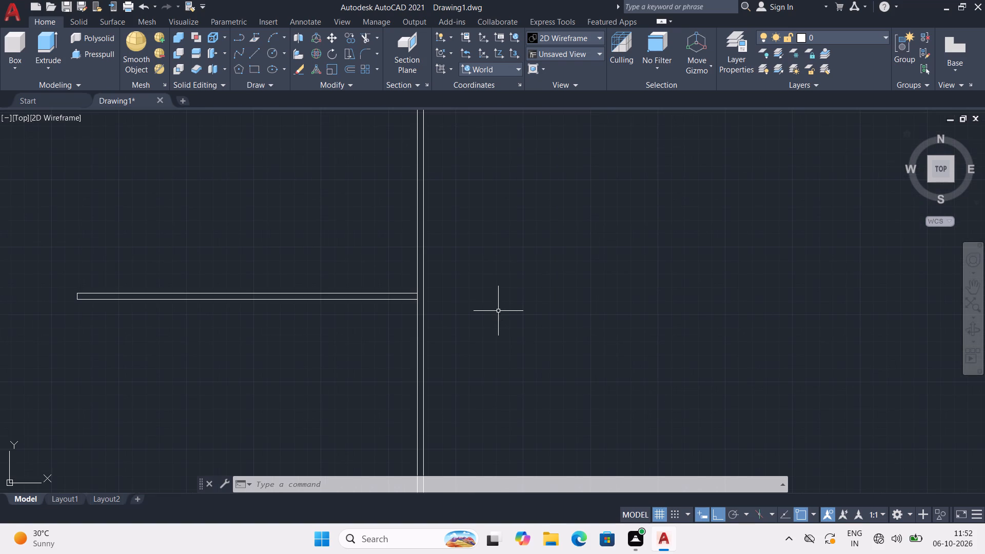
{"action": "key", "text": "Return"}
{"action": "key", "text": "r"}
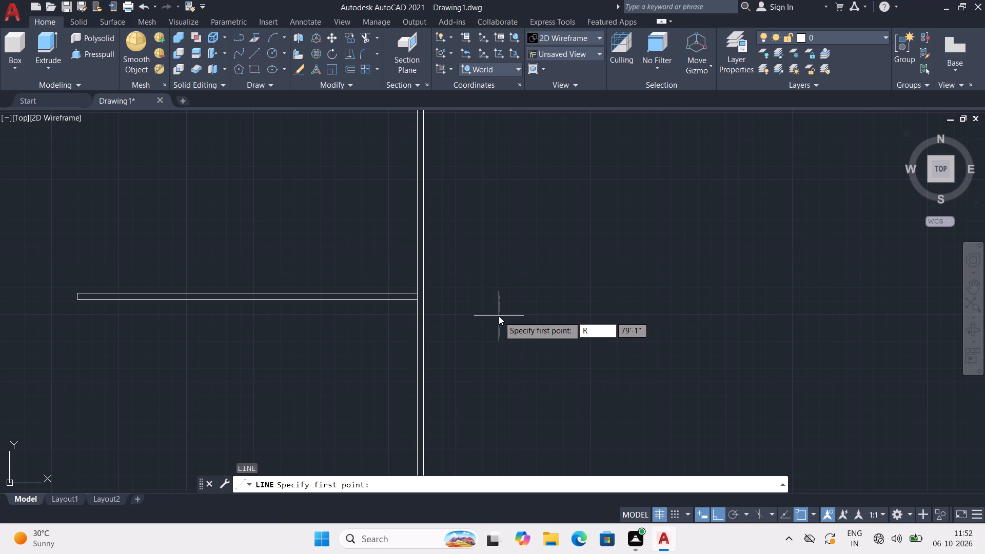
{"action": "key", "text": "BackSpace"}
{"action": "type", "text": "TK"}
{"action": "key", "text": "Return"}
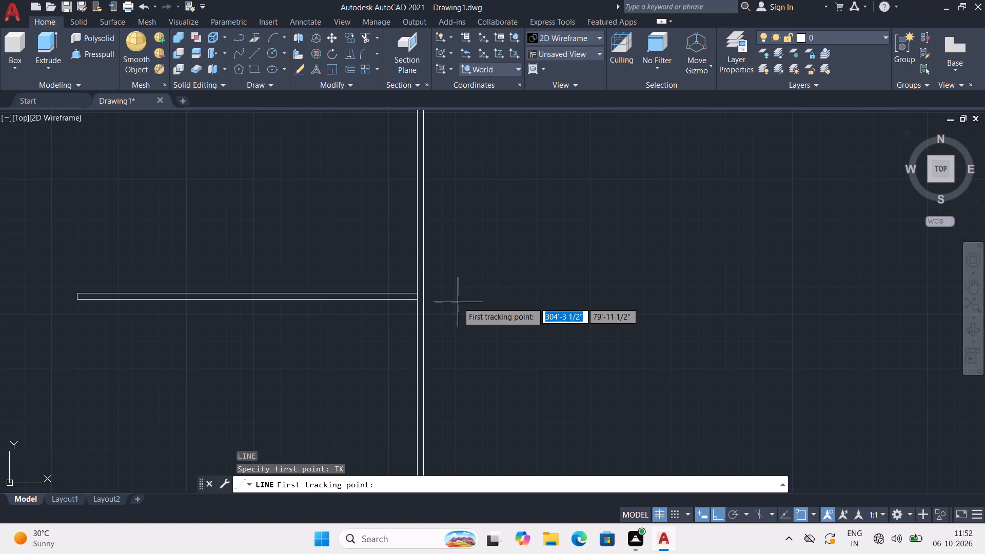
{"action": "left_click", "coordinate": [415, 298]}
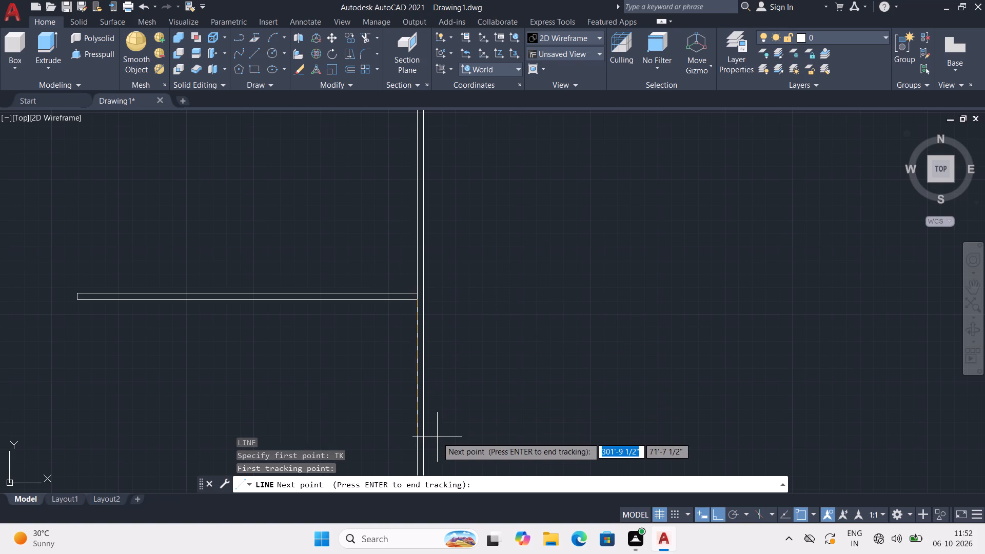
{"action": "type", "text": "12'"}
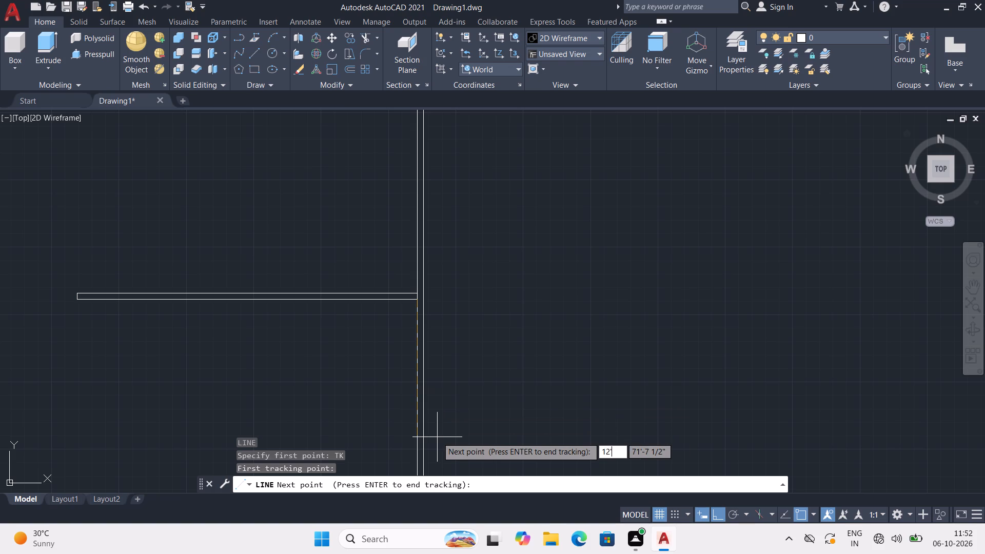
{"action": "type", "text": "7.5"}
{"action": "key", "text": "shift+quotedbl"}
{"action": "key", "text": "Return"}
{"action": "key", "text": "Return"}
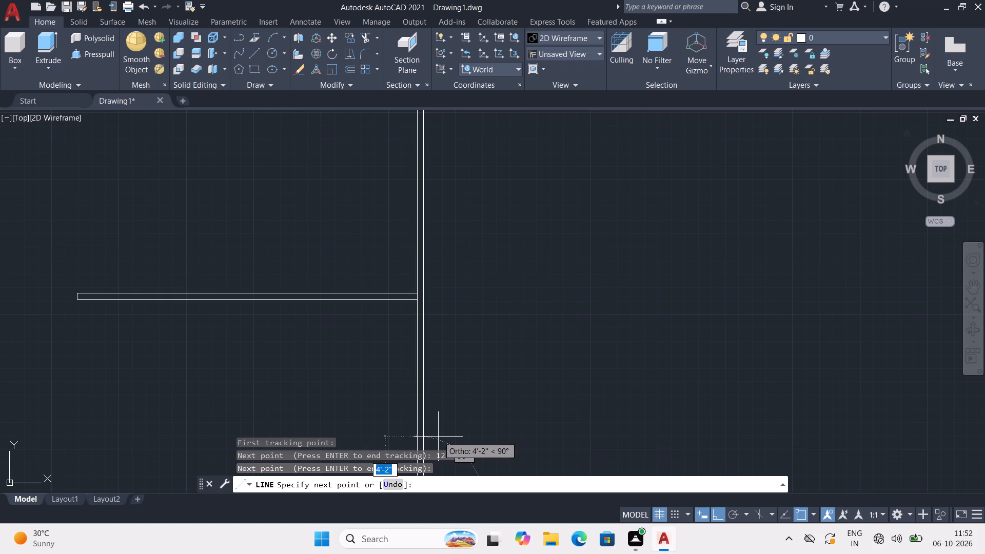
{"action": "scroll", "coordinate": [439, 430], "scroll_direction": "down", "scroll_amount": 2}
{"action": "middle_click_drag", "start_coordinate": [475, 373], "coordinate": [443, 214]}
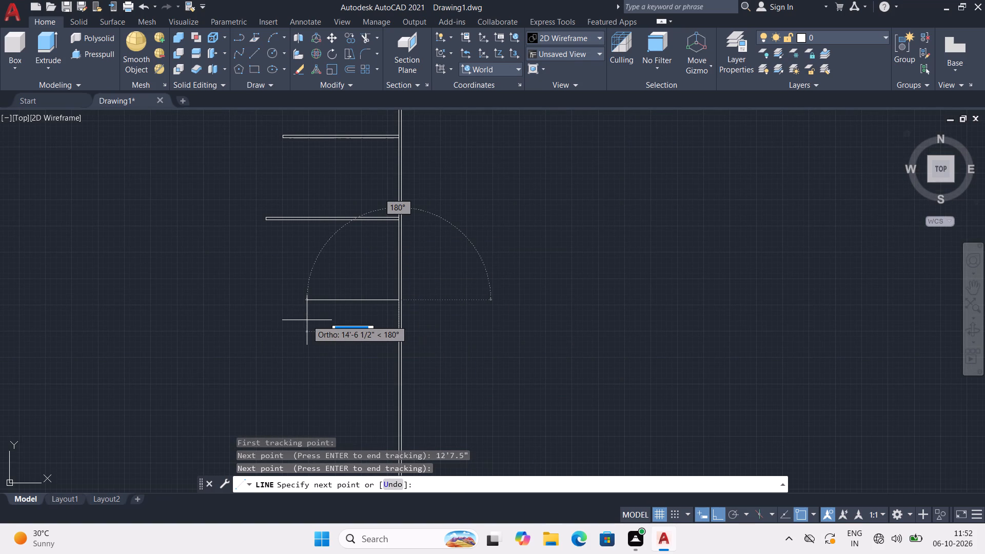
{"action": "type", "text": "23"}
{"action": "key", "text": "apostrophe"}
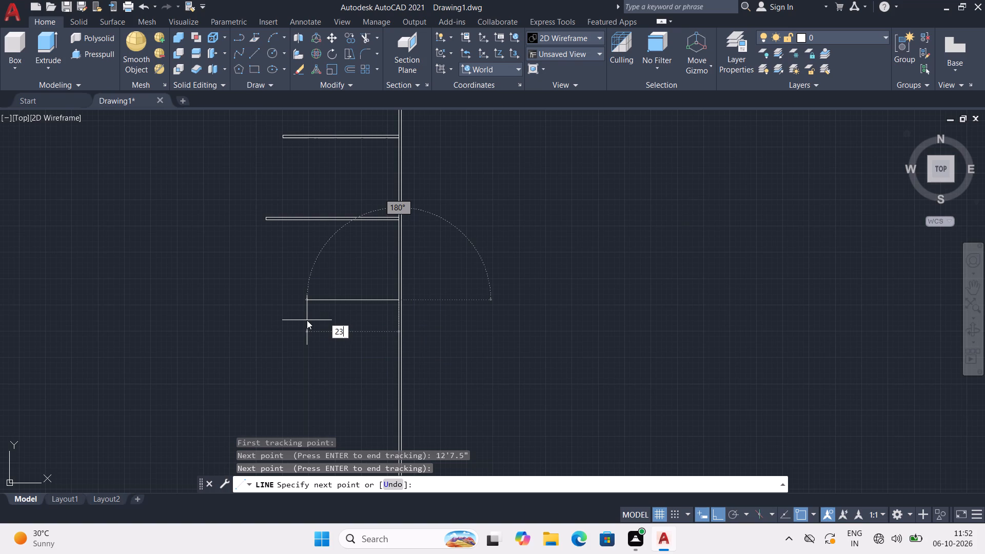
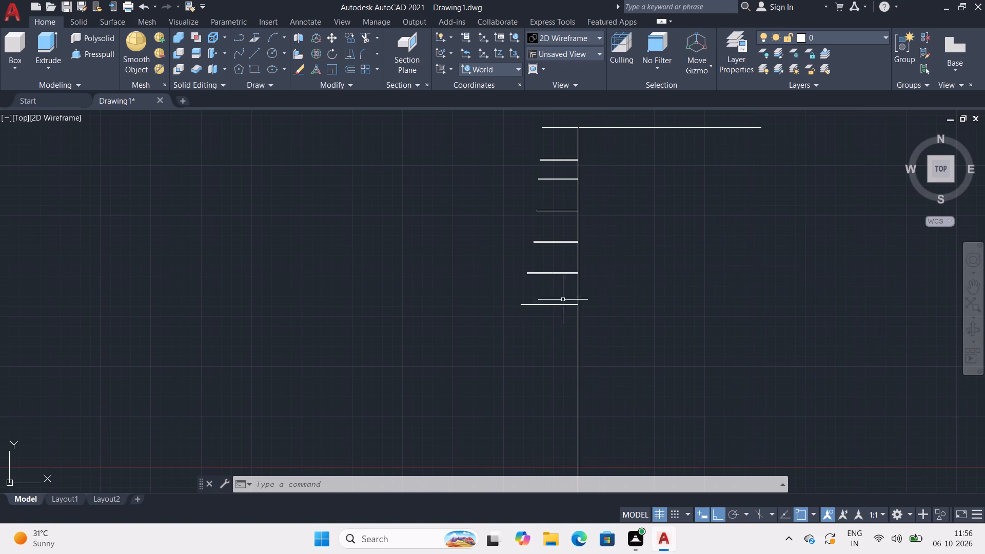
Draw the next partition's upper edge 11'11.5" leftward from the vertical wall, starting 14'1.5" below the lowest partition's lower corner.
{"action": "scroll", "coordinate": [571, 290], "scroll_direction": "up", "scroll_amount": 4}
{"action": "middle_click_drag", "start_coordinate": [583, 318], "coordinate": [548, 206]}
{"action": "scroll", "coordinate": [569, 240], "scroll_direction": "up", "scroll_amount": 1}
{"action": "scroll", "coordinate": [535, 278], "scroll_direction": "up", "scroll_amount": 2}
{"action": "key", "text": "l"}
{"action": "key", "text": "Return"}
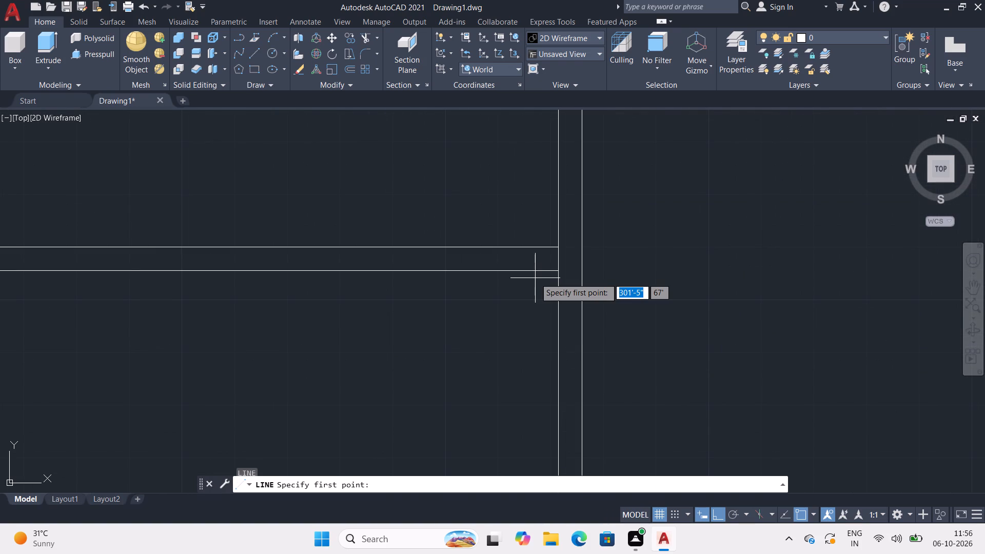
{"action": "type", "text": "tk"}
{"action": "key", "text": "Return"}
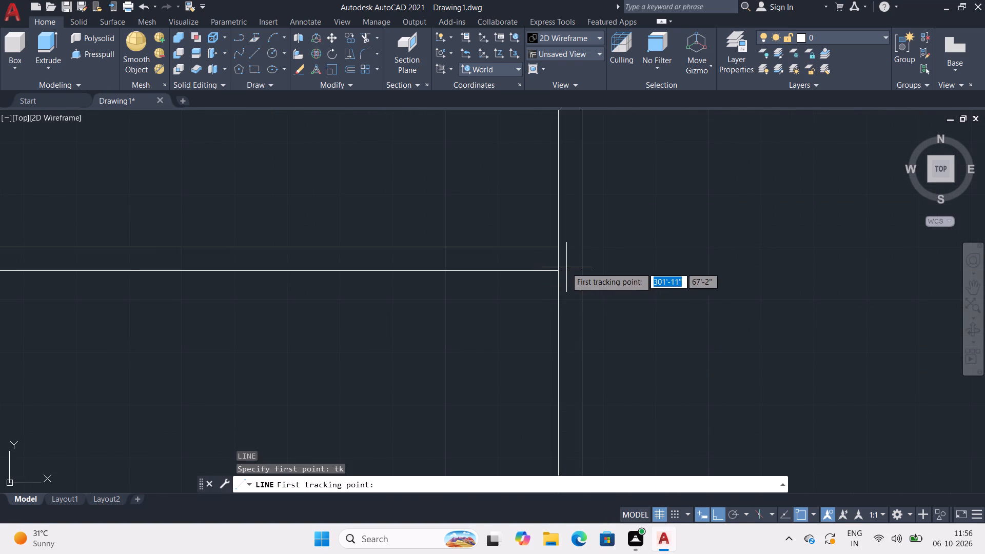
{"action": "left_click", "coordinate": [560, 268]}
{"action": "scroll", "coordinate": [559, 317], "scroll_direction": "down", "scroll_amount": 2}
{"action": "middle_click_drag", "start_coordinate": [553, 305], "coordinate": [545, 259]}
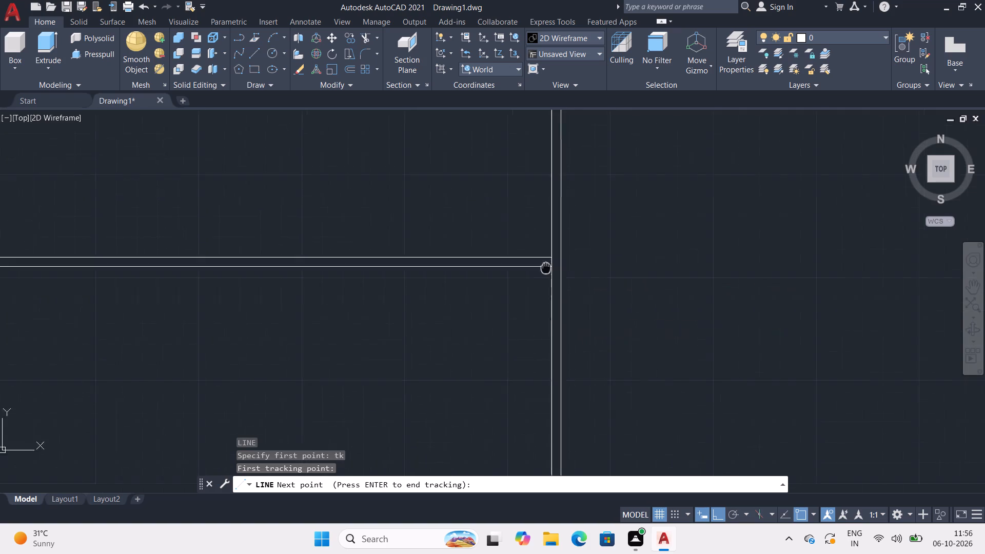
{"action": "middle_click_drag", "start_coordinate": [545, 259], "coordinate": [541, 217]}
{"action": "scroll", "coordinate": [543, 262], "scroll_direction": "down", "scroll_amount": 3}
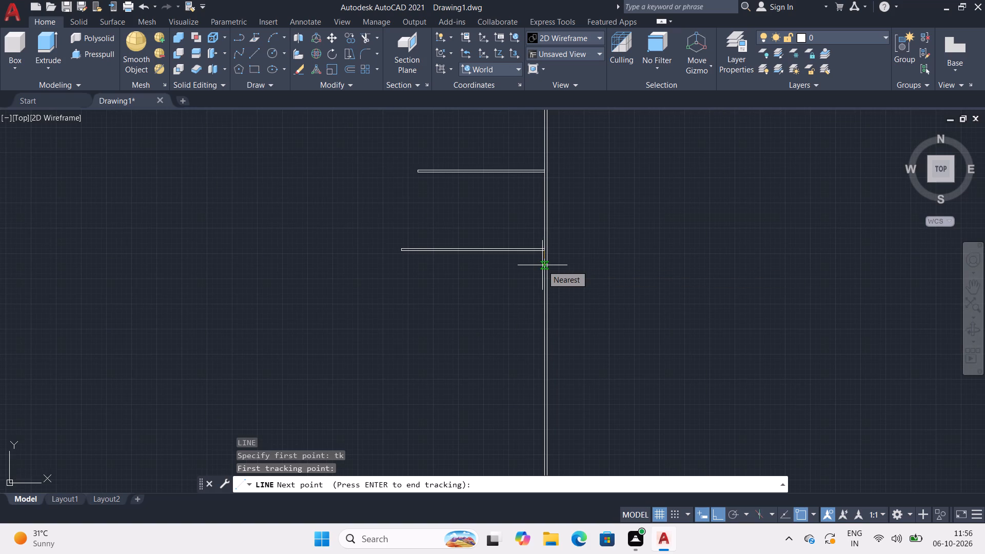
{"action": "middle_click_drag", "start_coordinate": [542, 265], "coordinate": [532, 206]}
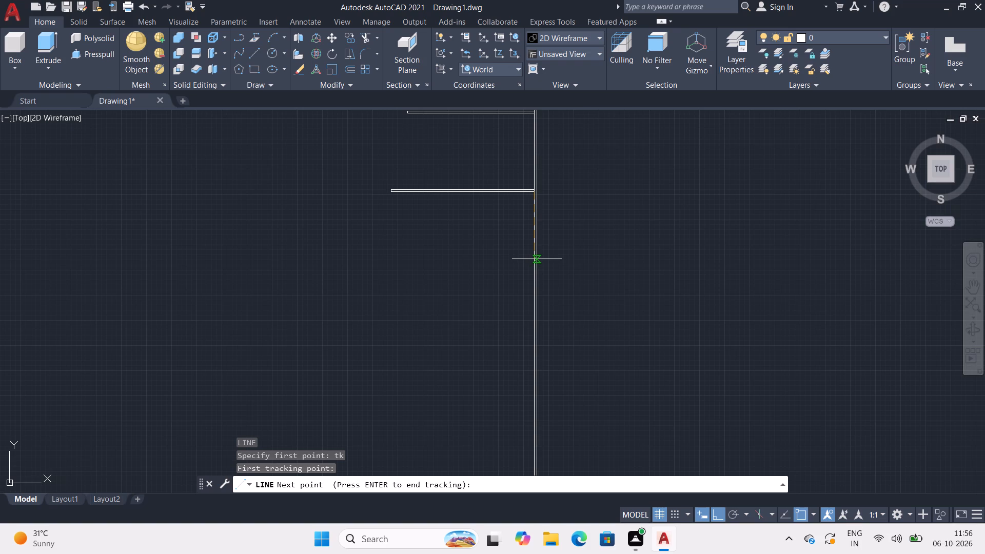
{"action": "type", "text": "14'"}
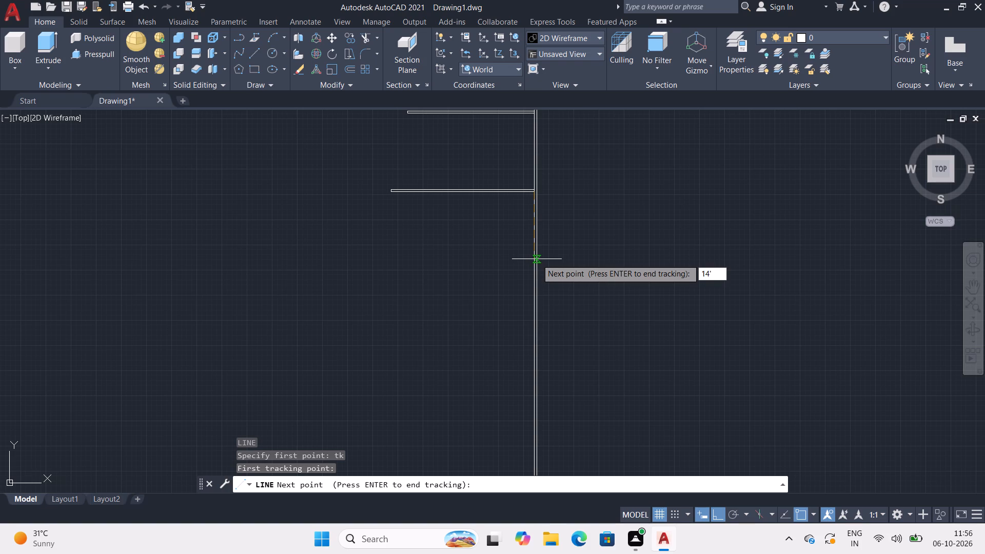
{"action": "type", "text": "1.5\""}
{"action": "key", "text": "Return"}
{"action": "key", "text": "Return"}
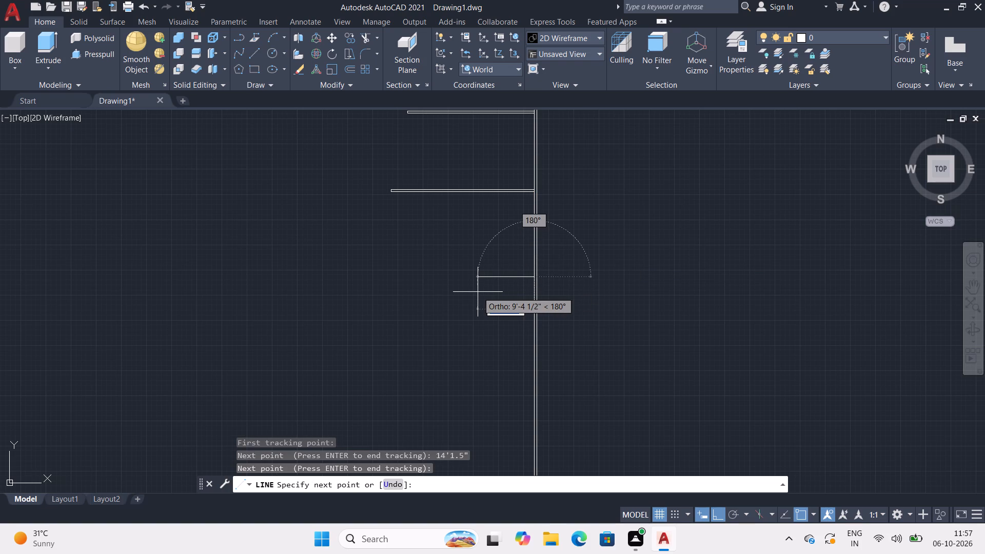
{"action": "type", "text": "11'"}
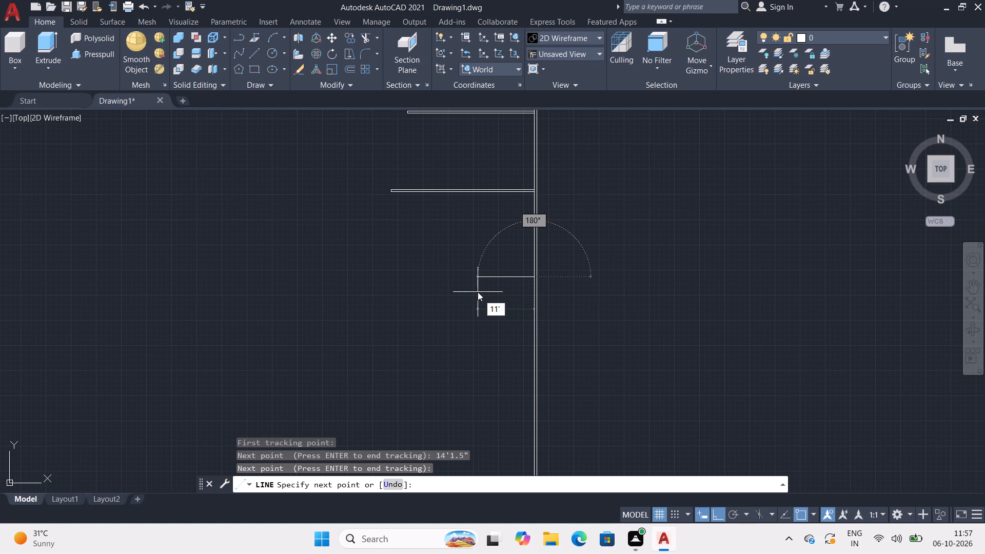
{"action": "type", "text": "11.5\""}
{"action": "key", "text": "Return"}
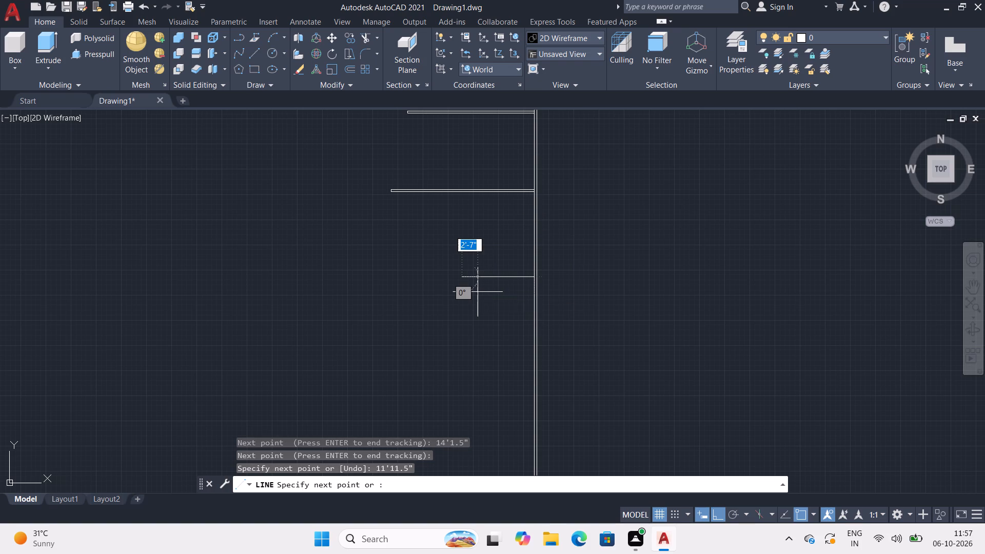
Finish the partition with a 4.5" downward end line and a lower edge running back to the vertical wall.
{"action": "type", "text": "4.5\""}
{"action": "key", "text": "Return"}
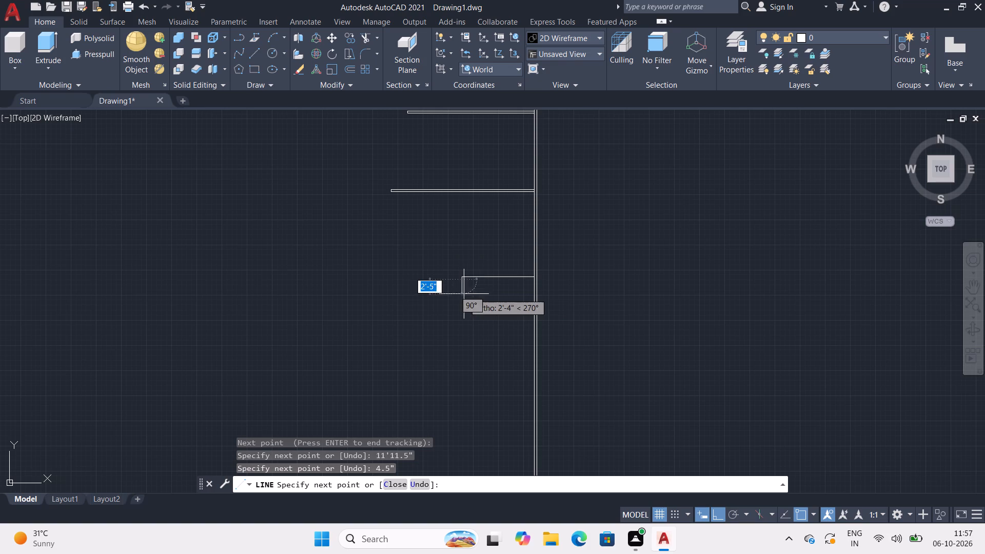
{"action": "scroll", "coordinate": [491, 285], "scroll_direction": "up", "scroll_amount": 4}
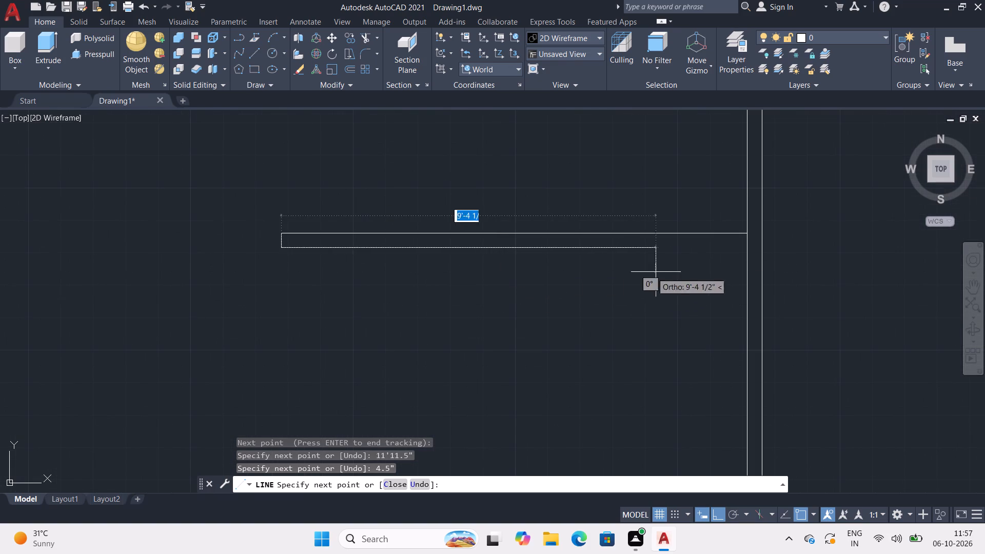
{"action": "left_click", "coordinate": [749, 250]}
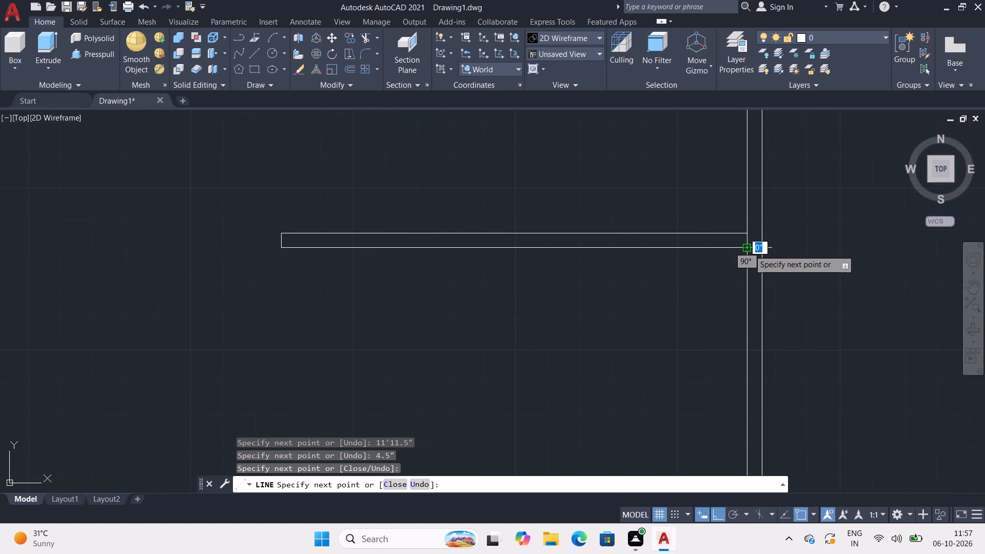
{"action": "key", "text": "space"}
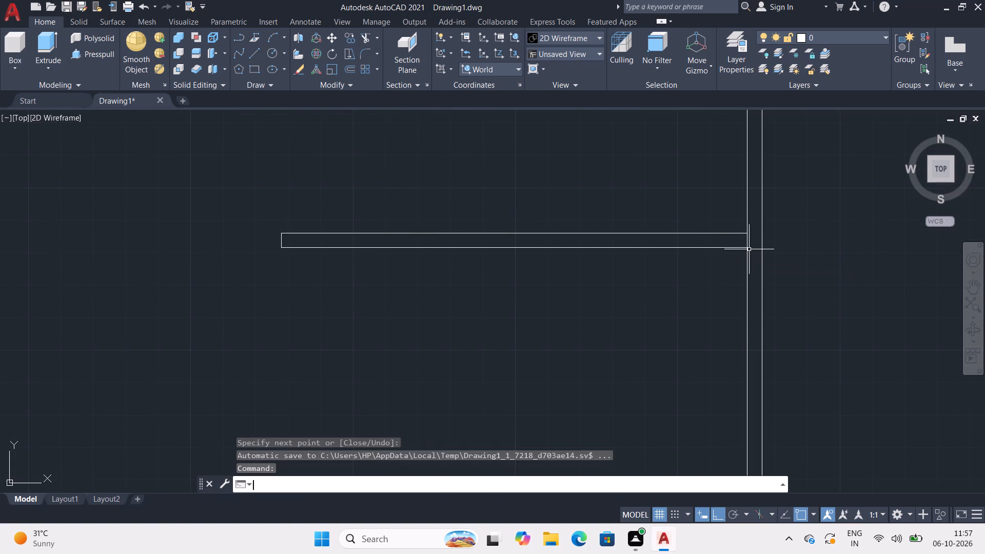
Draw a line 14'0.5" leftward from the upper corner of the new partition's free end.
{"action": "scroll", "coordinate": [682, 256], "scroll_direction": "down", "scroll_amount": 3}
{"action": "scroll", "coordinate": [482, 270], "scroll_direction": "down", "scroll_amount": 1}
{"action": "middle_click_drag", "start_coordinate": [482, 268], "coordinate": [486, 261]}
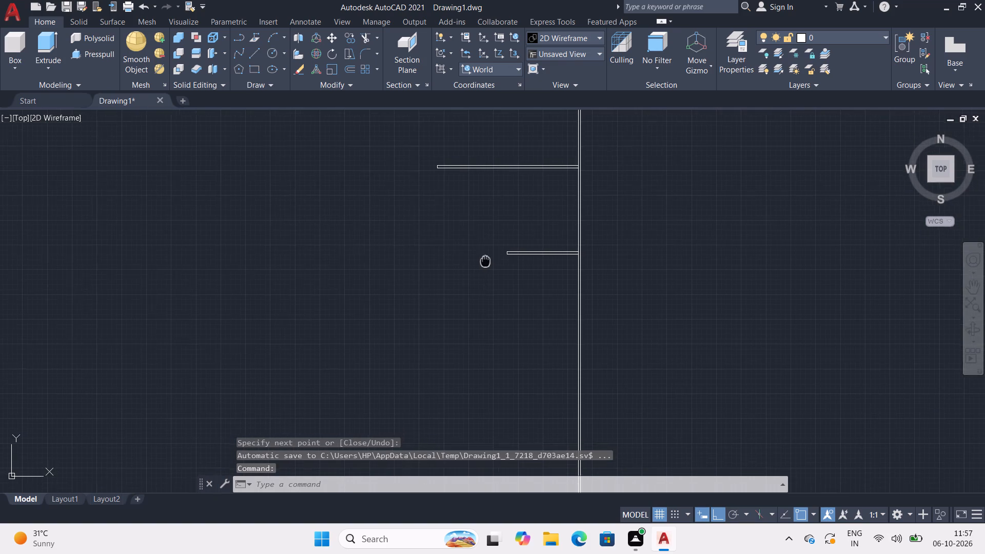
{"action": "middle_click_drag", "start_coordinate": [486, 261], "coordinate": [528, 274]}
{"action": "scroll", "coordinate": [544, 254], "scroll_direction": "up", "scroll_amount": 3}
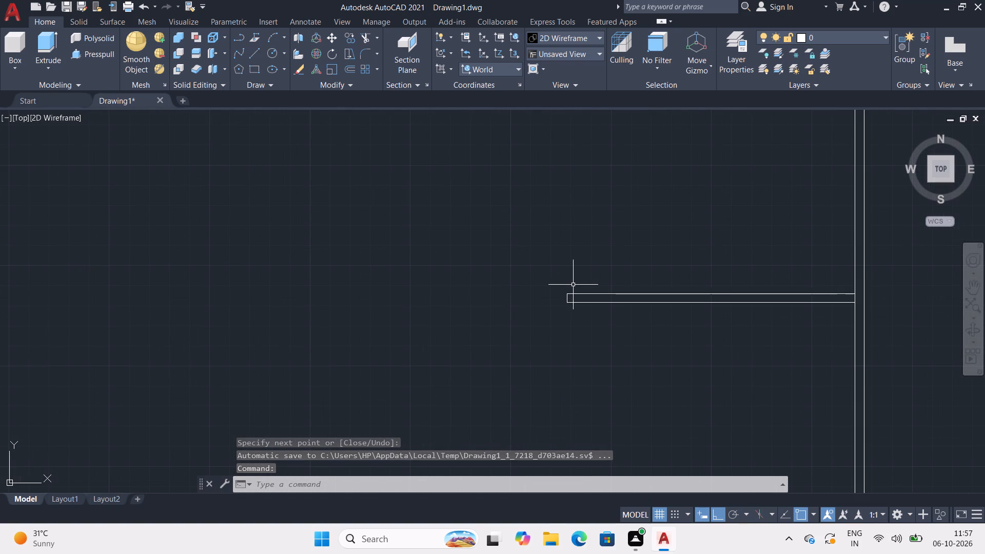
{"action": "key", "text": "l"}
{"action": "key", "text": "Return"}
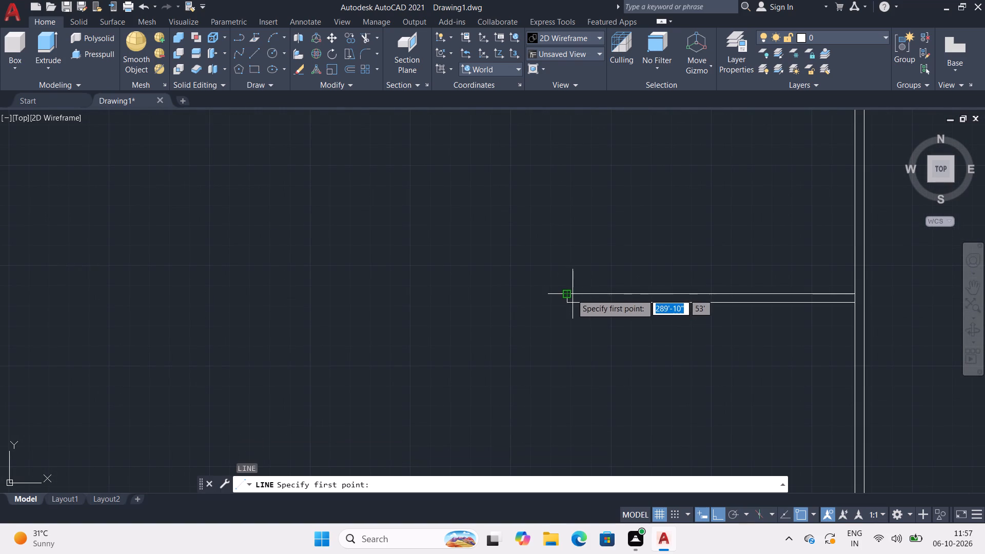
{"action": "scroll", "coordinate": [568, 293], "scroll_direction": "up", "scroll_amount": 5}
{"action": "left_click", "coordinate": [526, 285]}
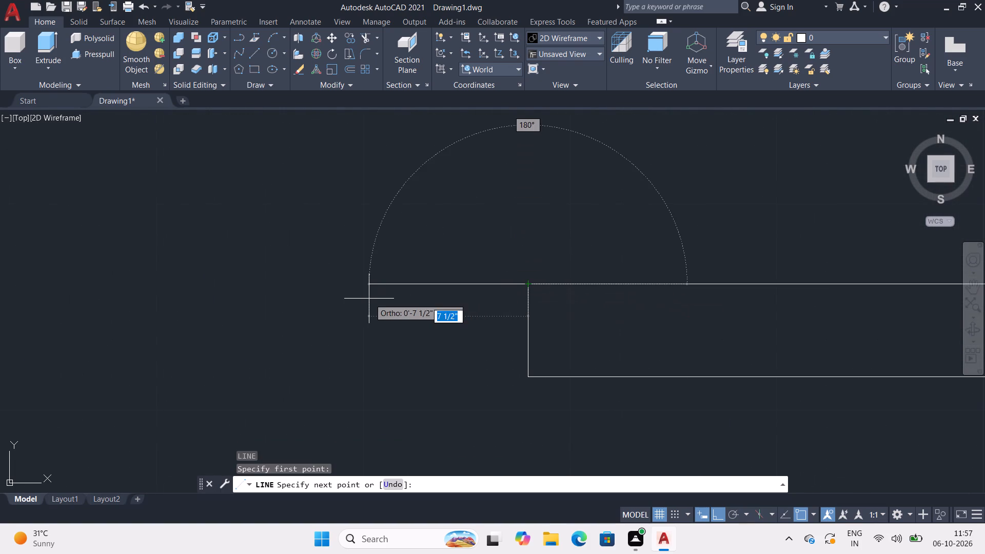
{"action": "type", "text": "14'"}
{"action": "type", "text": "0.5\""}
{"action": "key", "text": "Return"}
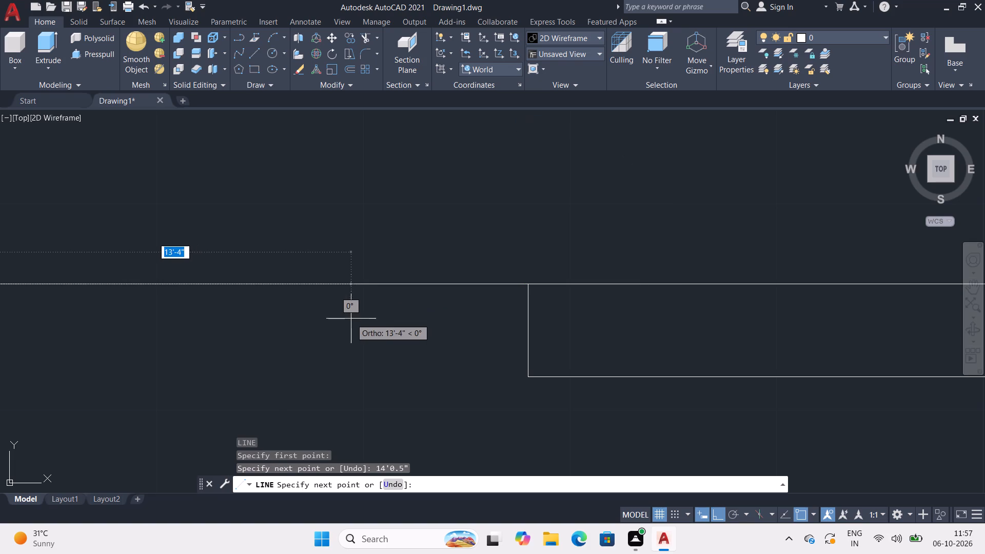
Close the partition extension with a 4.5" downward end line and a lower edge back to the first segment's lower corner.
{"action": "scroll", "coordinate": [348, 321], "scroll_direction": "down", "scroll_amount": 1}
{"action": "scroll", "coordinate": [284, 323], "scroll_direction": "down", "scroll_amount": 4}
{"action": "middle_click_drag", "start_coordinate": [263, 327], "coordinate": [590, 262]}
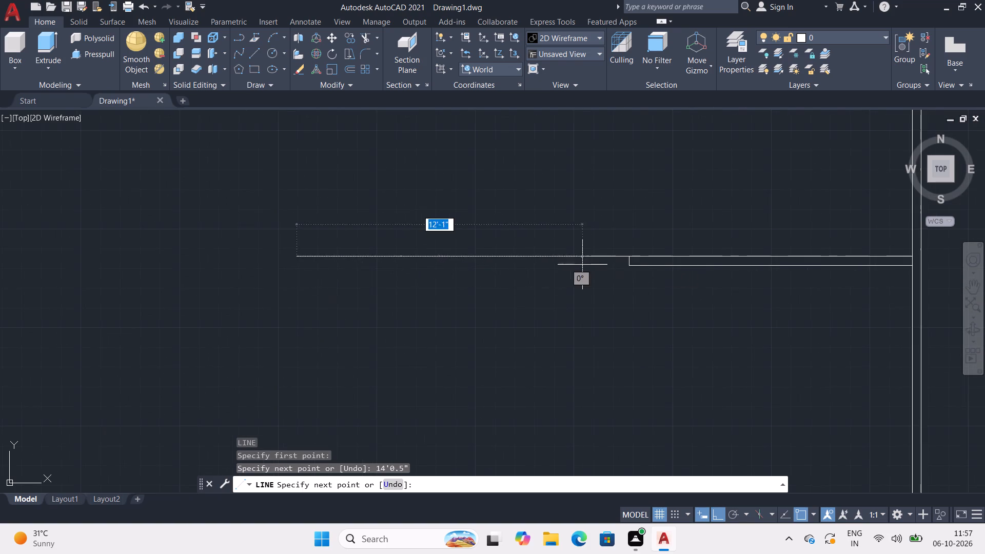
{"action": "scroll", "coordinate": [497, 276], "scroll_direction": "down", "scroll_amount": 2}
{"action": "scroll", "coordinate": [390, 281], "scroll_direction": "up", "scroll_amount": 4}
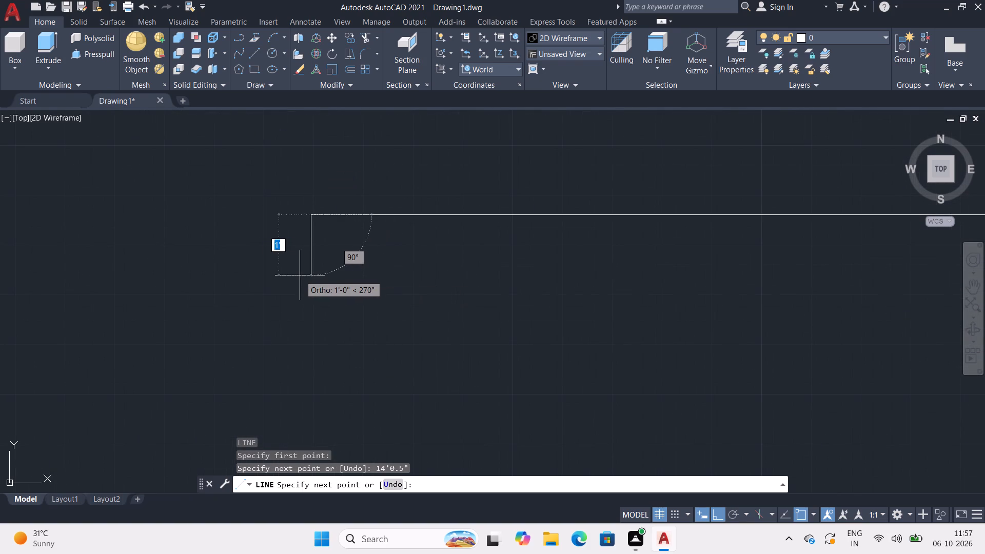
{"action": "type", "text": "4.5\""}
{"action": "key", "text": "Return"}
{"action": "scroll", "coordinate": [559, 285], "scroll_direction": "down", "scroll_amount": 2}
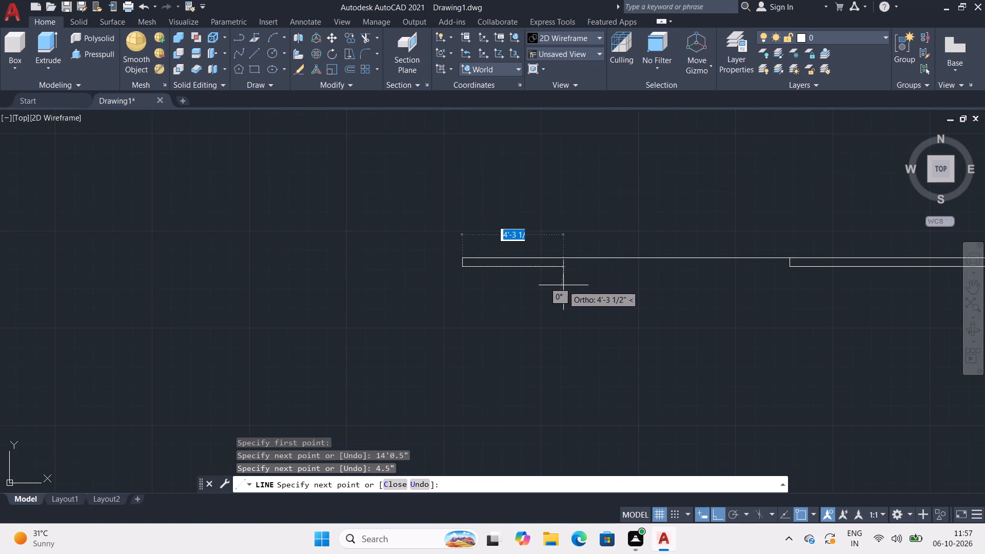
{"action": "scroll", "coordinate": [567, 285], "scroll_direction": "down", "scroll_amount": 1}
{"action": "middle_click_drag", "start_coordinate": [569, 284], "coordinate": [375, 292]}
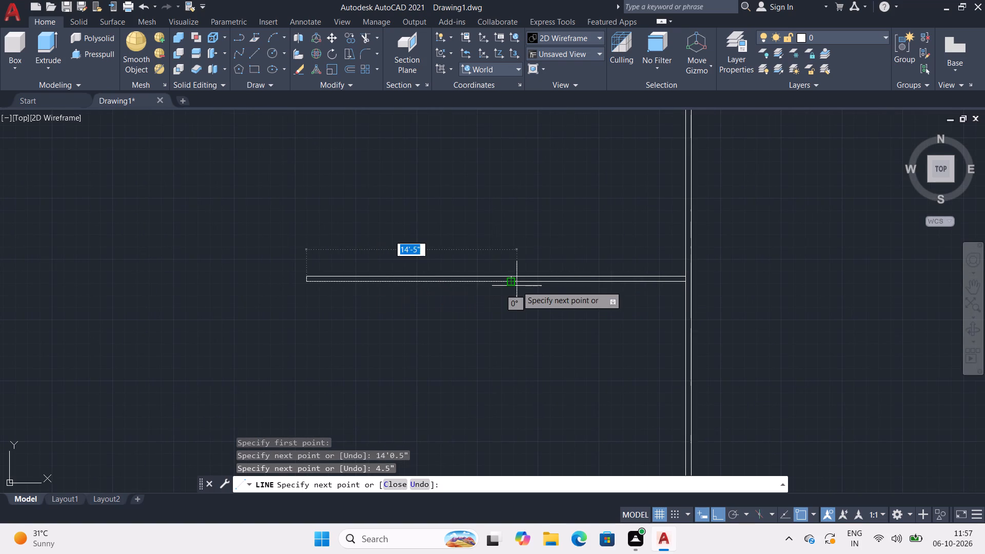
{"action": "scroll", "coordinate": [515, 286], "scroll_direction": "up", "scroll_amount": 4}
{"action": "left_click", "coordinate": [482, 254]}
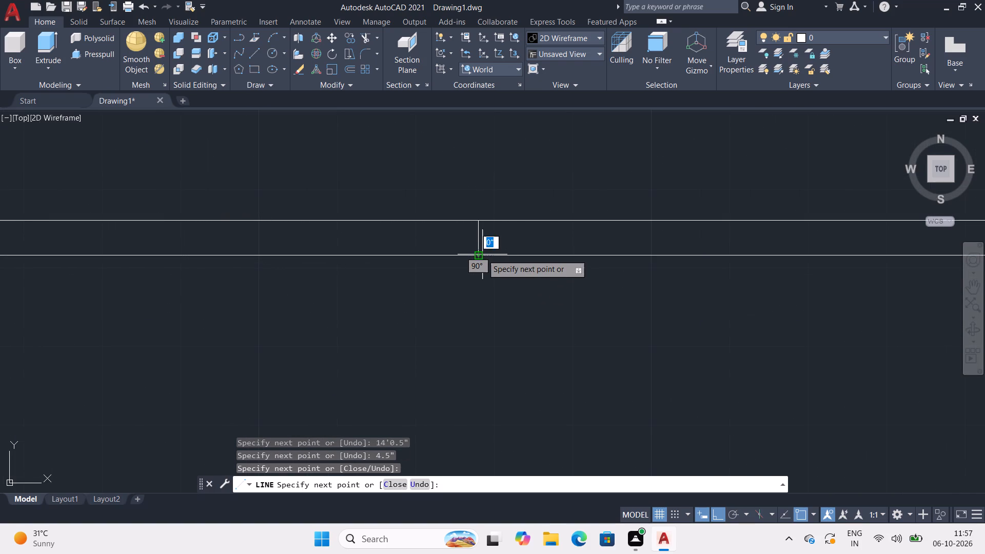
{"action": "key", "text": "space"}
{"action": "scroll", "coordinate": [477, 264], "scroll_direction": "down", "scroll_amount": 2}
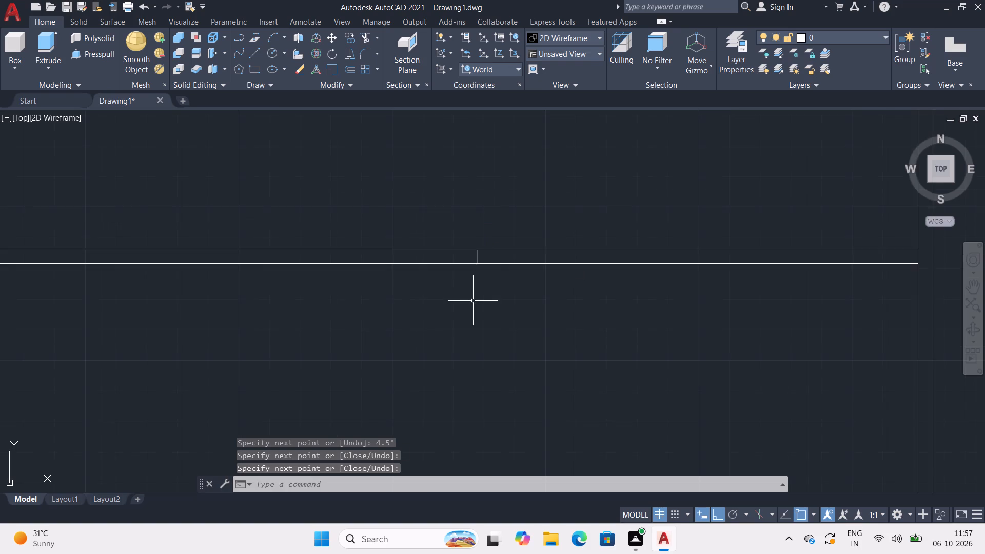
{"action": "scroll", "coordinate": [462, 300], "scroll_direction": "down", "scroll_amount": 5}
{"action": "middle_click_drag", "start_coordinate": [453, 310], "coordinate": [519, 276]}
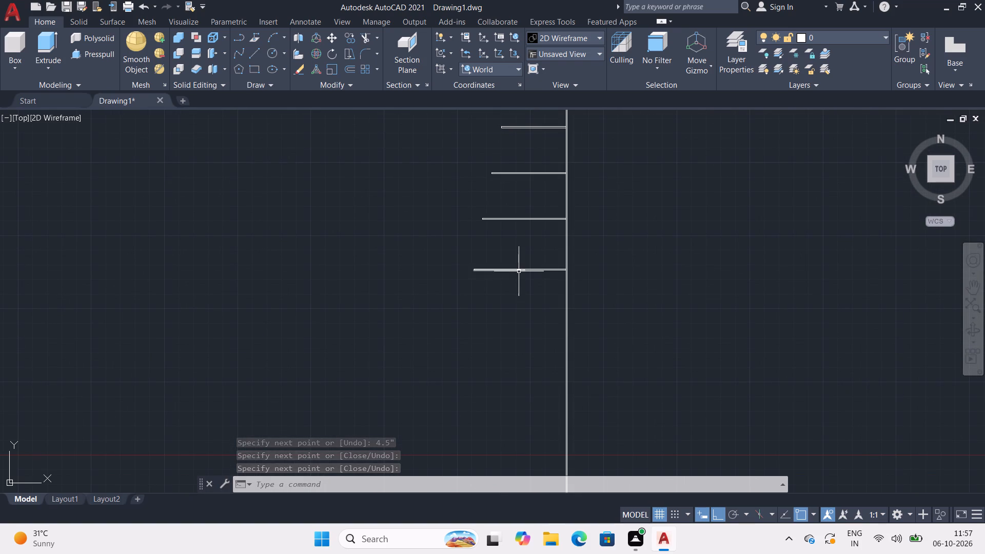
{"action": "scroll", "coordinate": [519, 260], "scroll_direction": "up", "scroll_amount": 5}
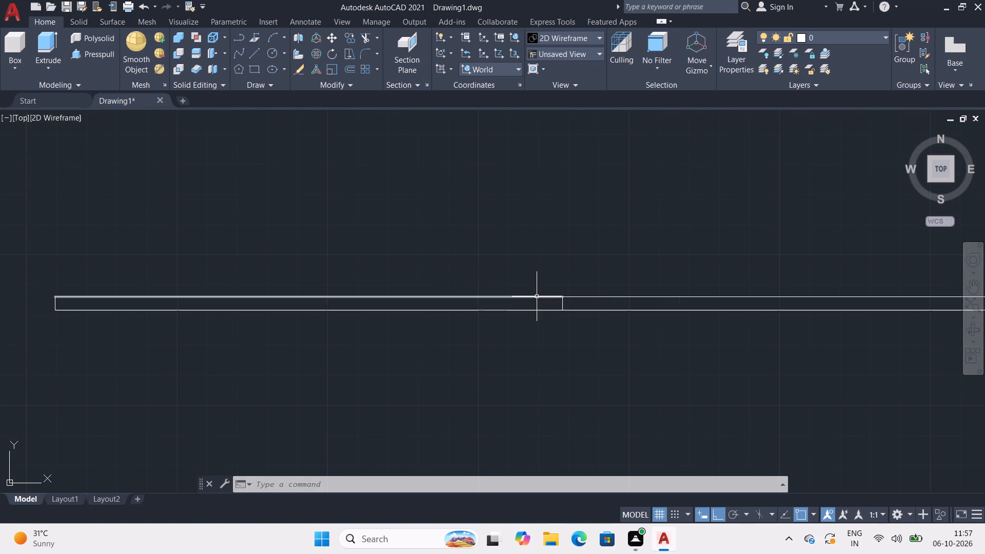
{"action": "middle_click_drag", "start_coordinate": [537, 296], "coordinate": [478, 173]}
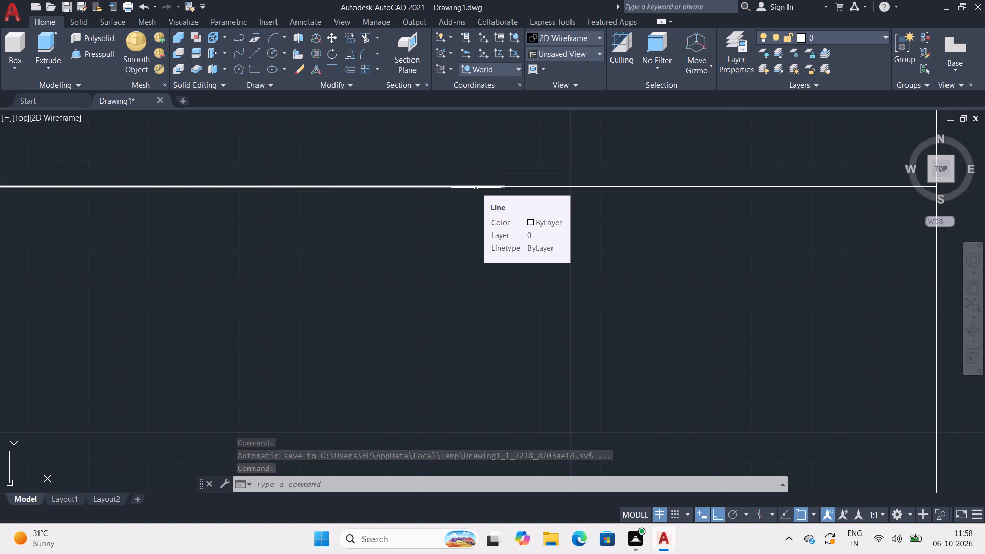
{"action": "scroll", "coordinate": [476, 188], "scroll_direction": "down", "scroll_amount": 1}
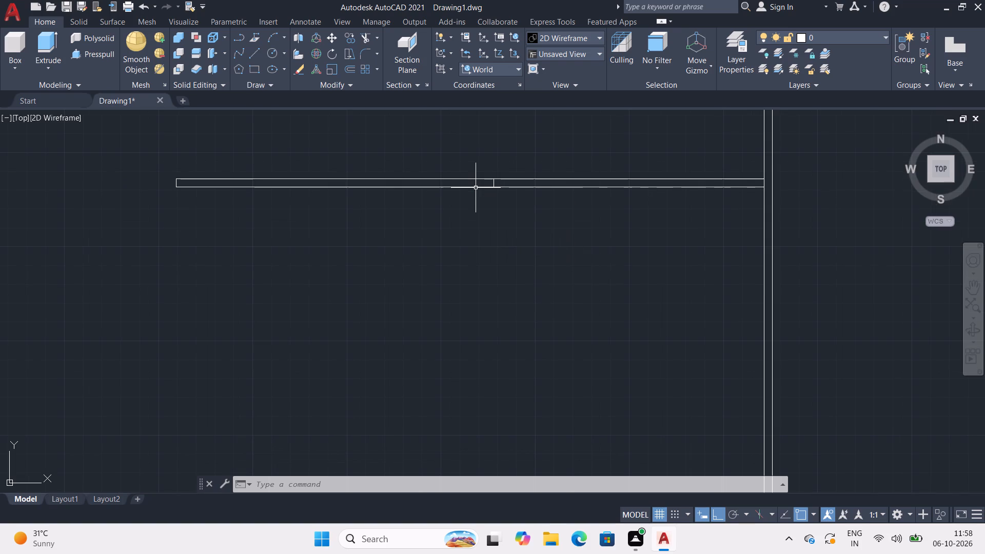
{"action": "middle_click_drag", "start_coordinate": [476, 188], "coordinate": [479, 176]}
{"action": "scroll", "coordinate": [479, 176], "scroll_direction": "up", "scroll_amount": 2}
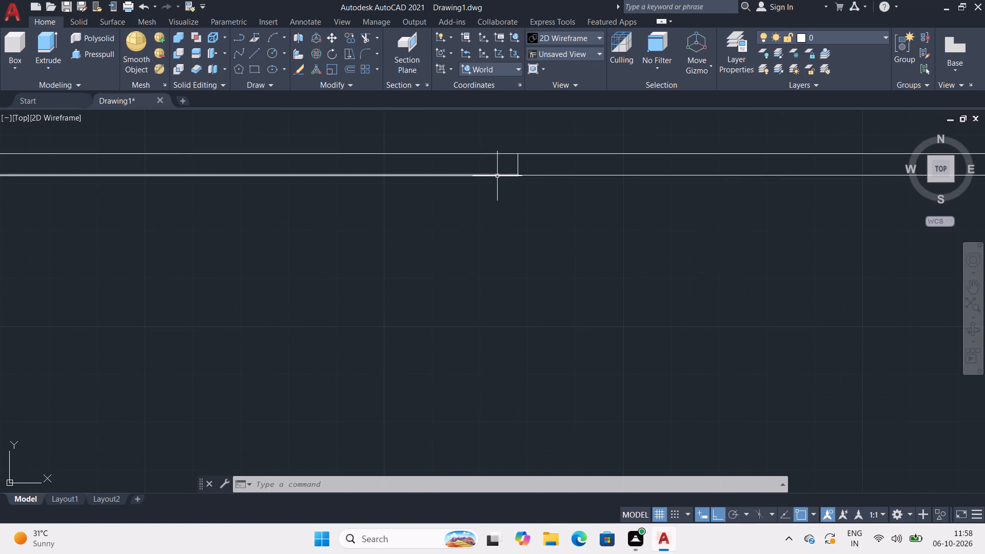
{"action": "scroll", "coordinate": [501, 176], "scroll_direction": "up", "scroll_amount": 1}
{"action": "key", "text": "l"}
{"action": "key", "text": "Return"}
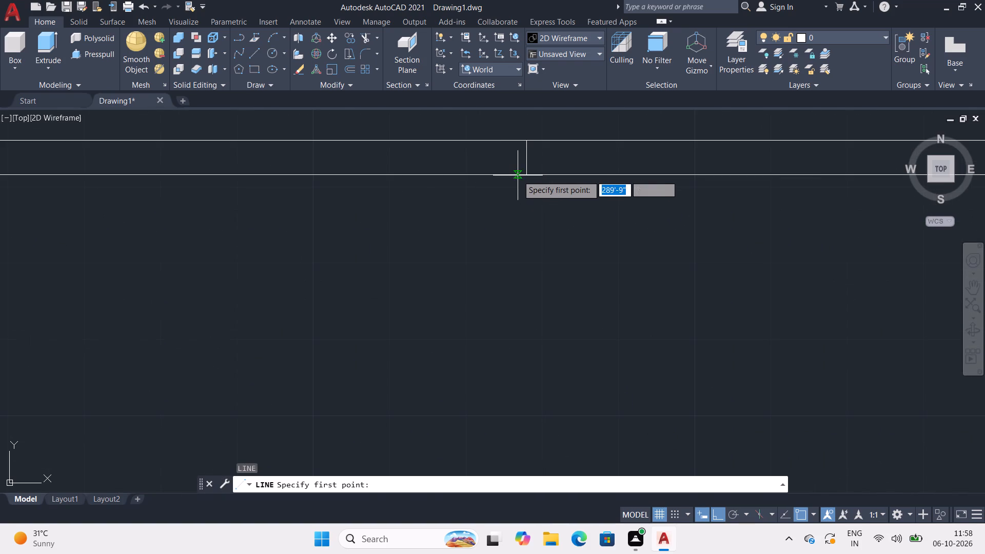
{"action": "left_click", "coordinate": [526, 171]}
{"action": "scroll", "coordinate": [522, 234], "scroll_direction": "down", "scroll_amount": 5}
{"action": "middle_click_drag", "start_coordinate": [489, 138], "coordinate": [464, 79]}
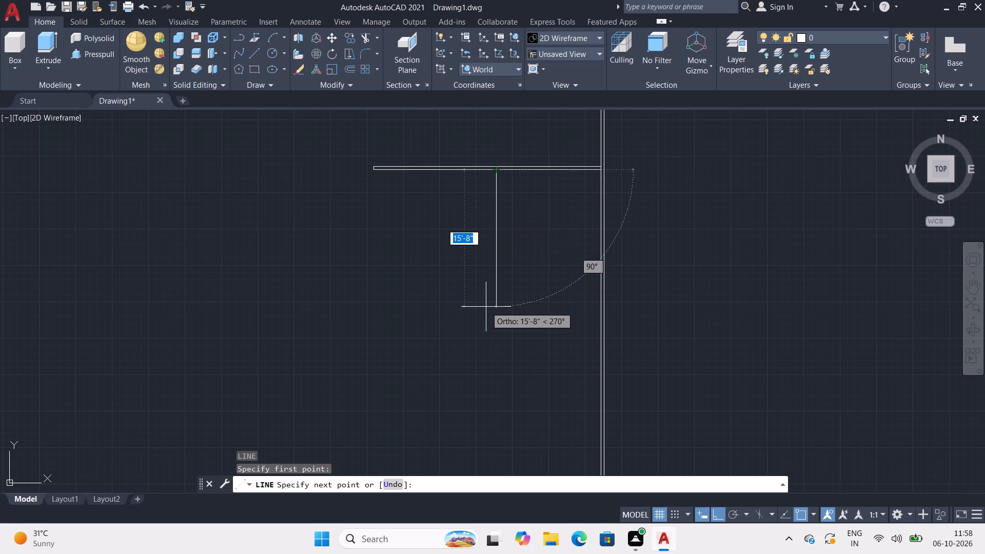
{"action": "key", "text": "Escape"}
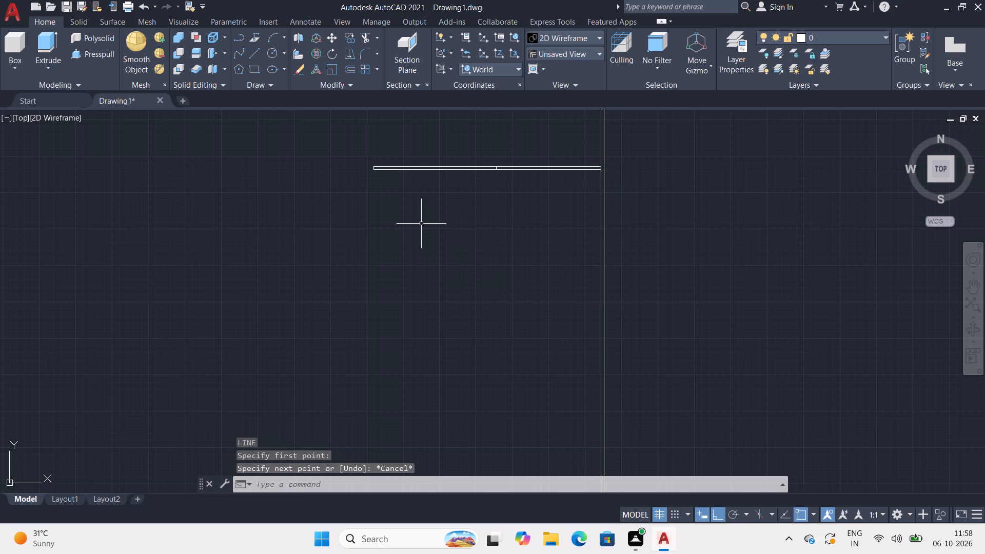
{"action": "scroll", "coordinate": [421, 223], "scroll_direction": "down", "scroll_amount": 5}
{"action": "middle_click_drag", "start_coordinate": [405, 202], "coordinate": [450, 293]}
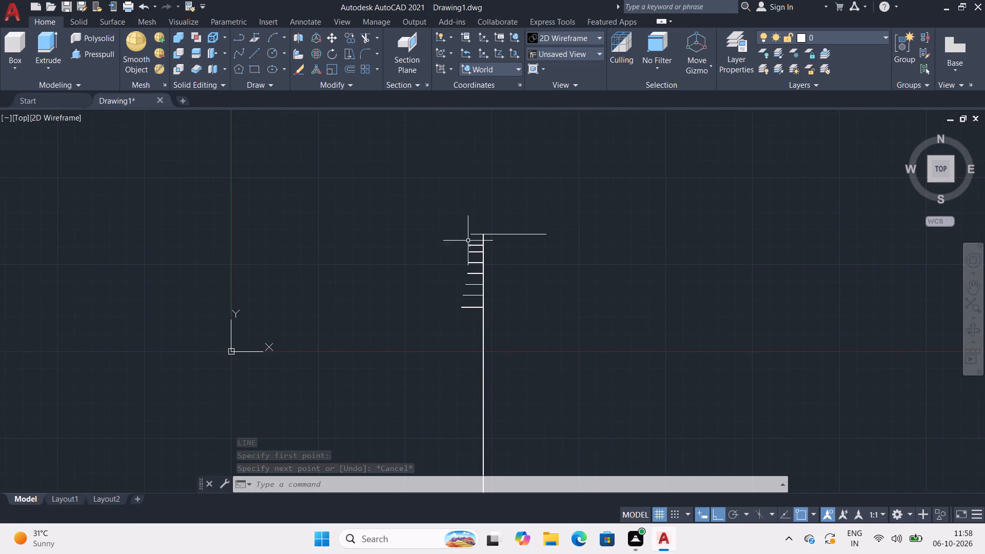
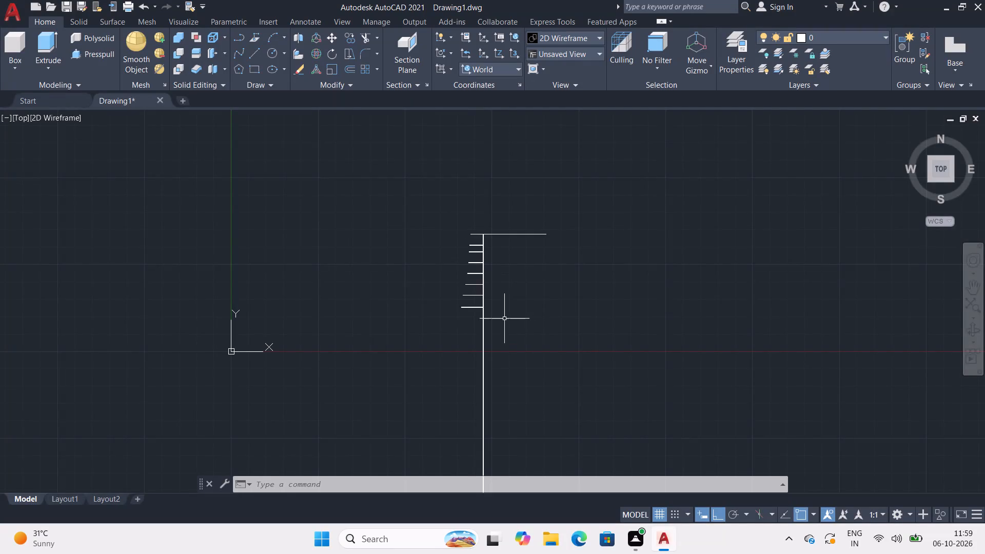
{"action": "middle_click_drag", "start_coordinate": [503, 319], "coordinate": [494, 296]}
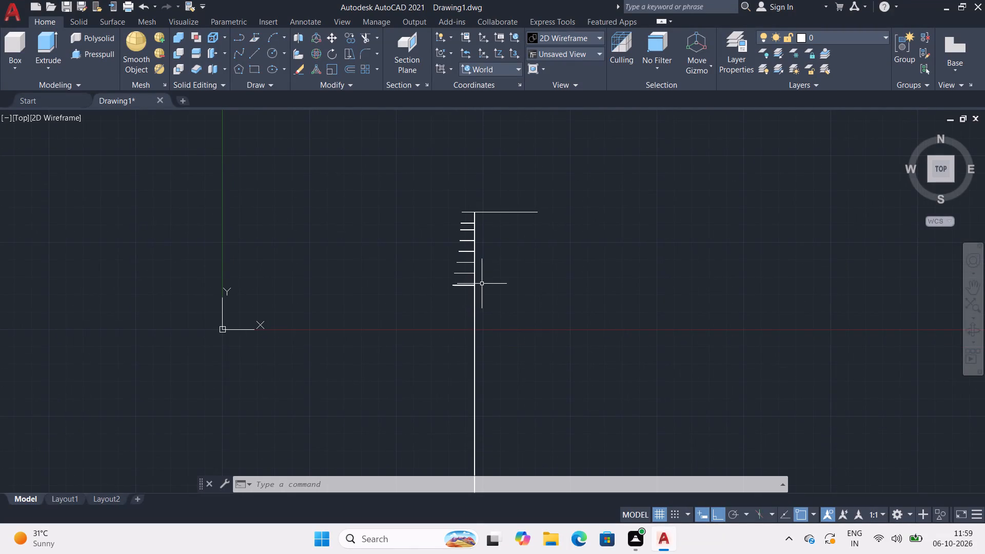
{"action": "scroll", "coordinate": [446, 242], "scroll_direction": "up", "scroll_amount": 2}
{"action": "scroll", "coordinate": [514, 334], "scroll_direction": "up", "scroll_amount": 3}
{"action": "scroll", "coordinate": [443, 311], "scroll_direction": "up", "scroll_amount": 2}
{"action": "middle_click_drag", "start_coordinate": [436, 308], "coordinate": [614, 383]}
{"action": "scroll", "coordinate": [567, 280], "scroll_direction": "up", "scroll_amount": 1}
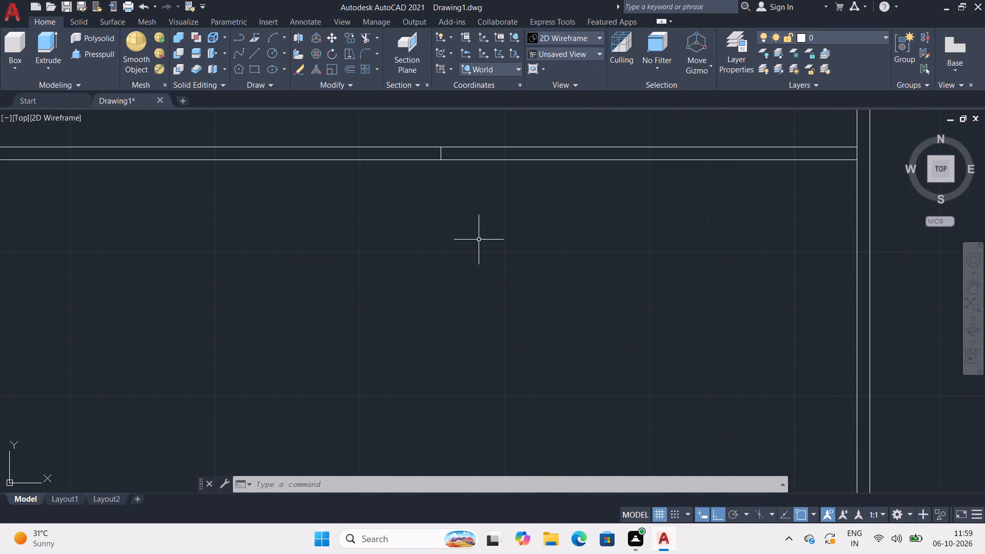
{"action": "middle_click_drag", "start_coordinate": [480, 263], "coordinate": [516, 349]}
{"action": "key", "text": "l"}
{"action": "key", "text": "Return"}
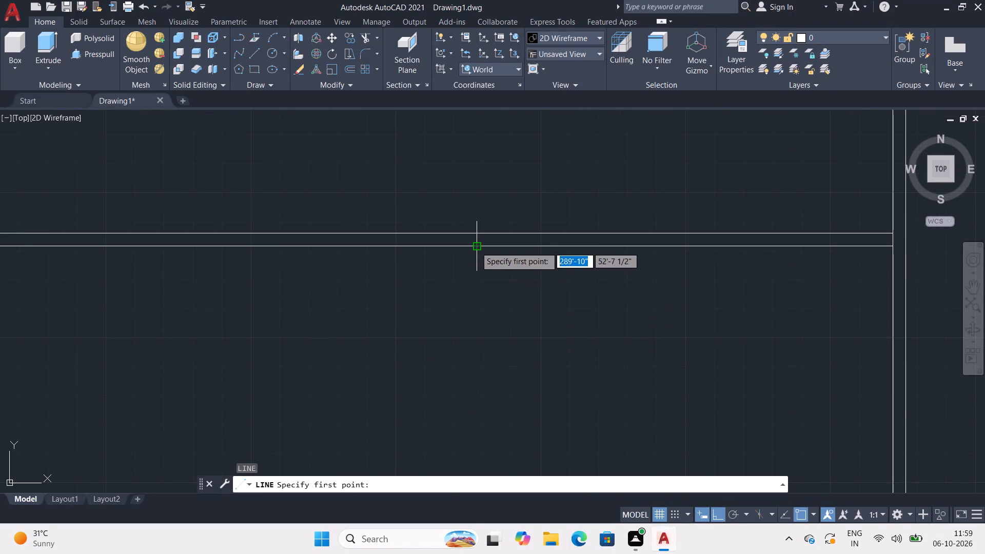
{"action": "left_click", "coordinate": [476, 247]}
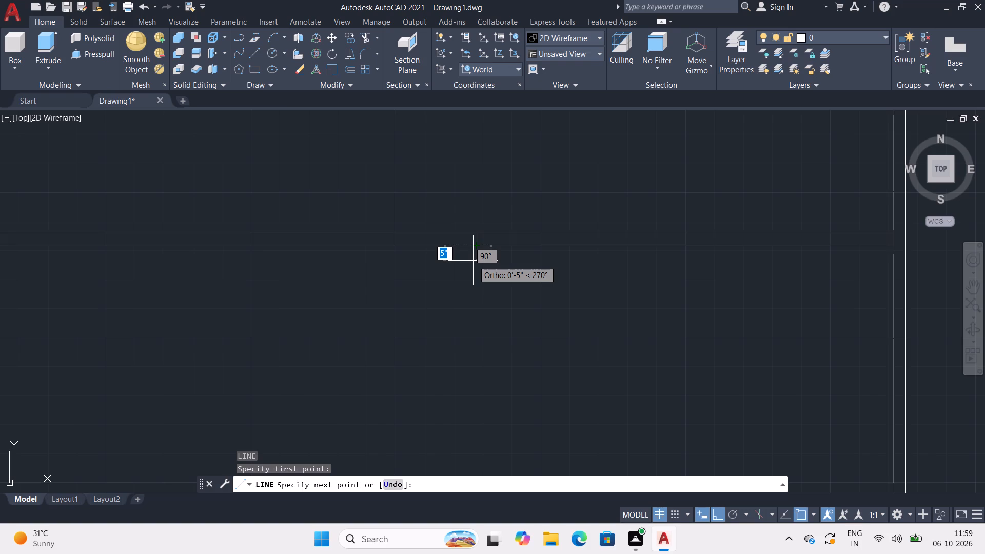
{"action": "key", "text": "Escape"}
Draw a line leftward from the vertical wall, starting 14'1.5" below the lowest partition's lower corner and running past the free ends of the partitions above.
{"action": "scroll", "coordinate": [470, 233], "scroll_direction": "down", "scroll_amount": 2}
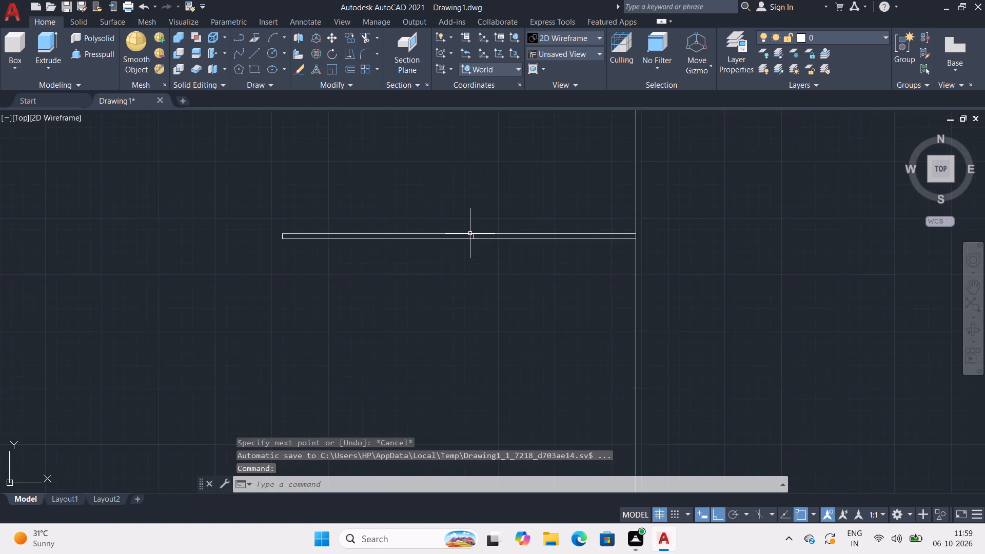
{"action": "scroll", "coordinate": [470, 233], "scroll_direction": "down", "scroll_amount": 3}
{"action": "middle_click_drag", "start_coordinate": [470, 233], "coordinate": [531, 409]}
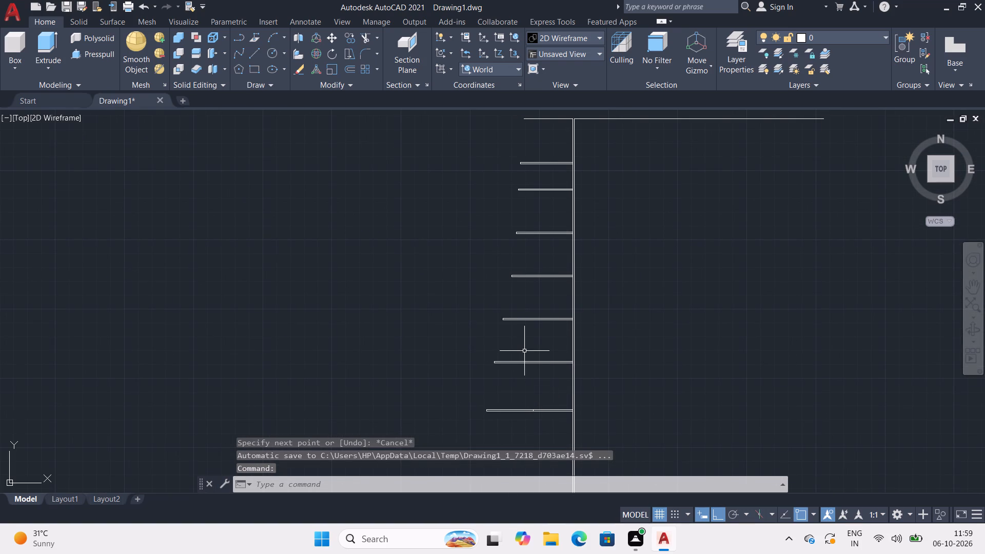
{"action": "middle_click_drag", "start_coordinate": [534, 389], "coordinate": [523, 339]}
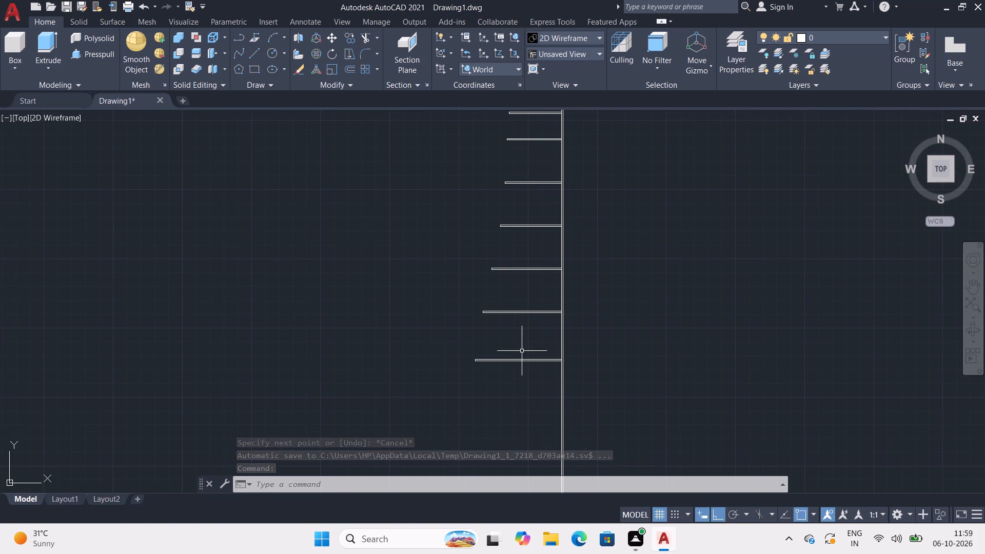
{"action": "middle_click_drag", "start_coordinate": [522, 361], "coordinate": [511, 316]}
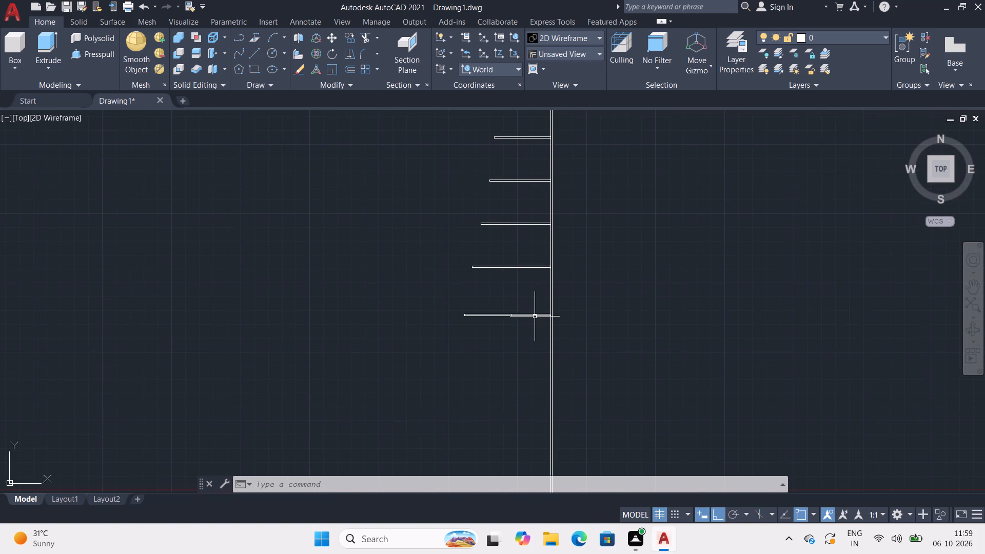
{"action": "scroll", "coordinate": [535, 316], "scroll_direction": "up", "scroll_amount": 3}
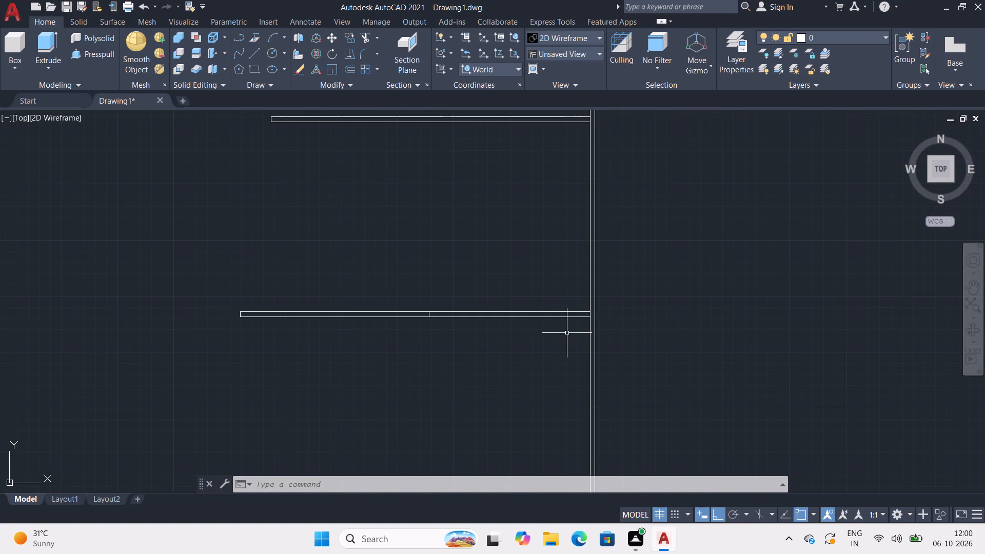
{"action": "key", "text": "l"}
{"action": "key", "text": "Return"}
{"action": "type", "text": "tk"}
{"action": "key", "text": "Return"}
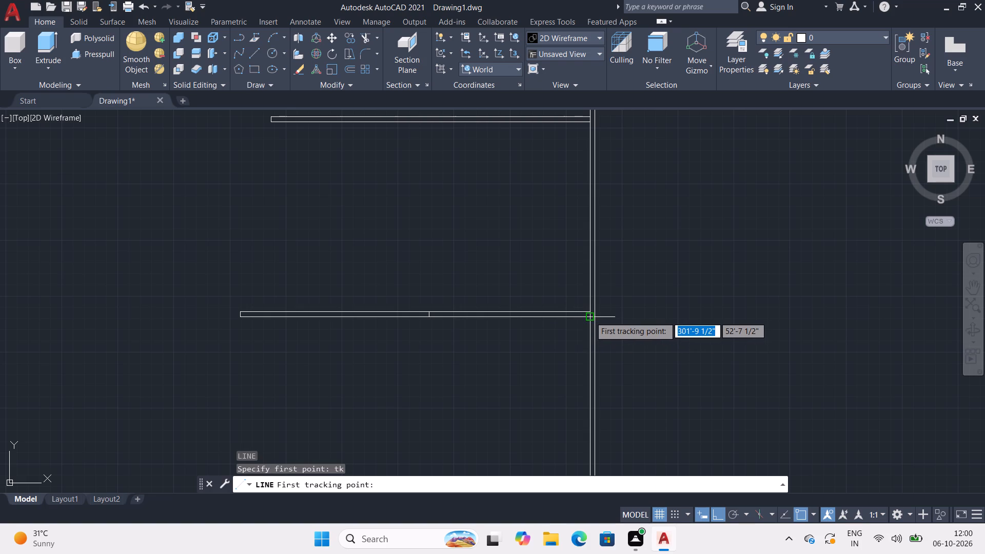
{"action": "left_click", "coordinate": [589, 316]}
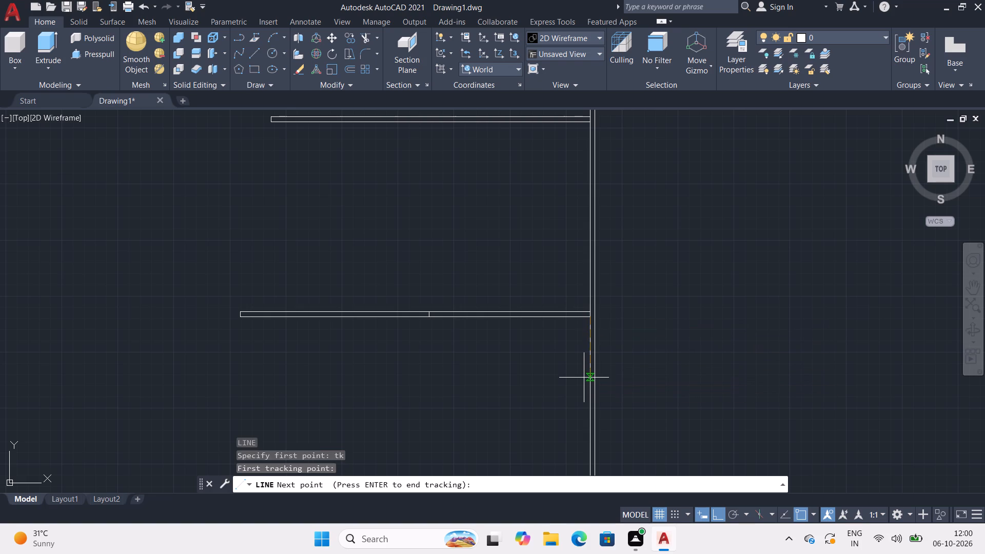
{"action": "type", "text": "14'"}
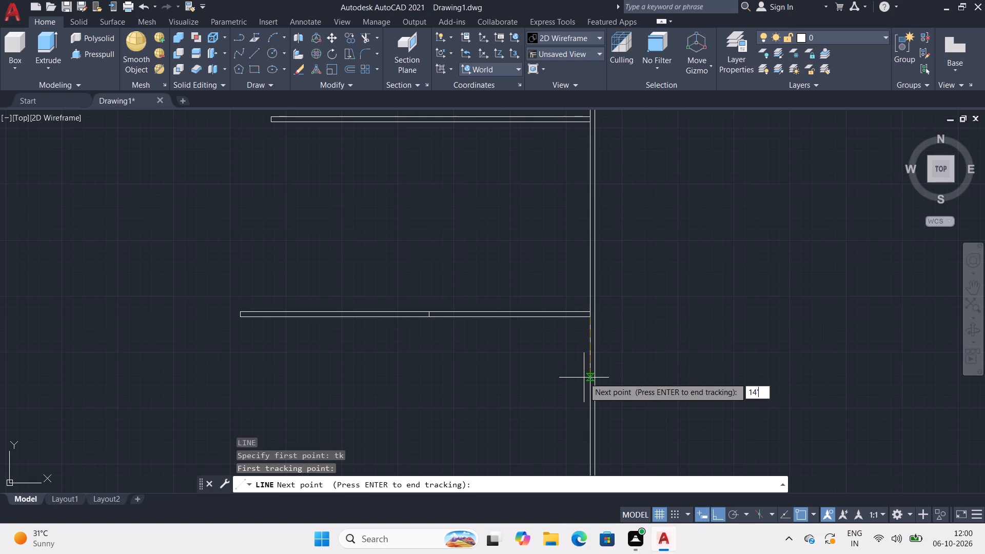
{"action": "type", "text": "1.5\""}
{"action": "key", "text": "Return"}
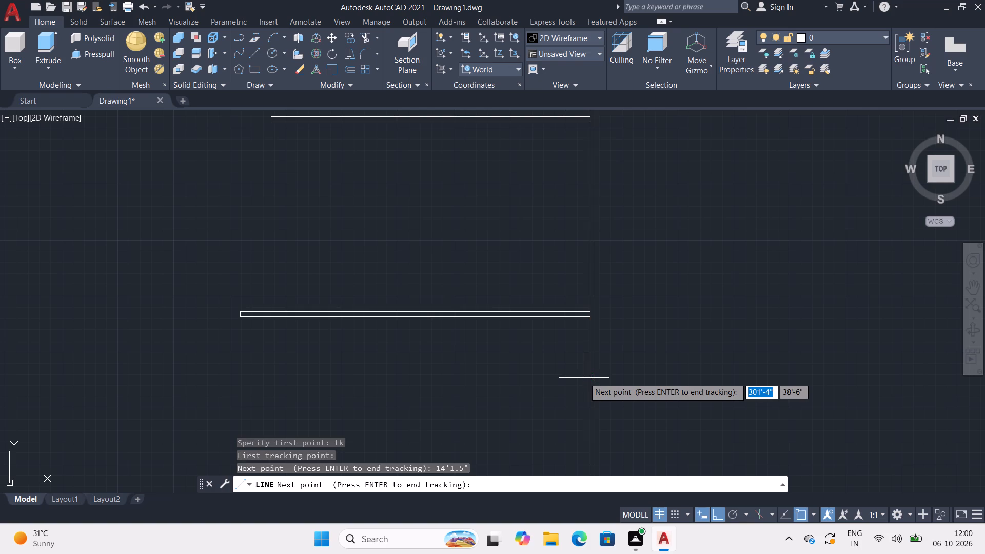
{"action": "scroll", "coordinate": [517, 494], "scroll_direction": "down", "scroll_amount": 1}
{"action": "scroll", "coordinate": [517, 446], "scroll_direction": "down", "scroll_amount": 2}
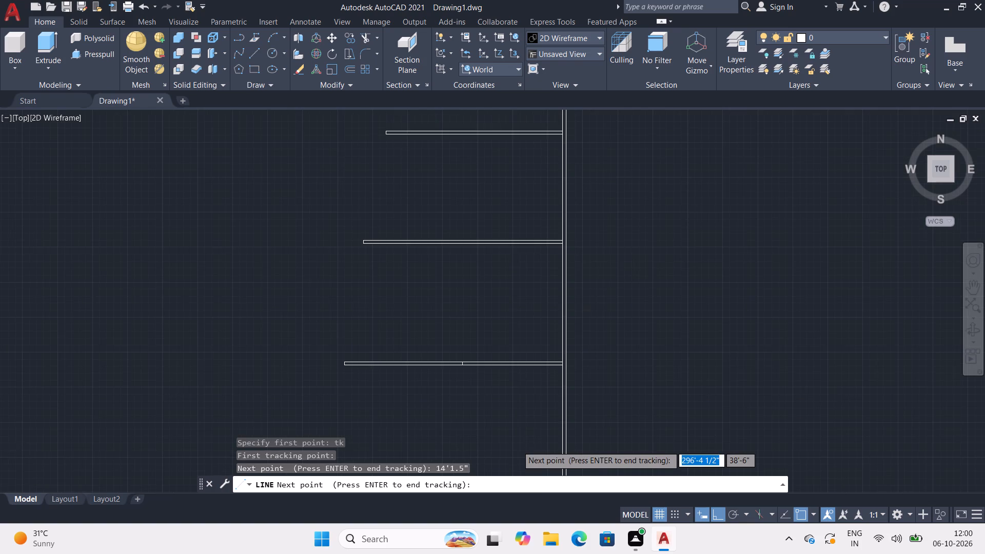
{"action": "middle_click_drag", "start_coordinate": [513, 432], "coordinate": [501, 300]}
{"action": "key", "text": "Return"}
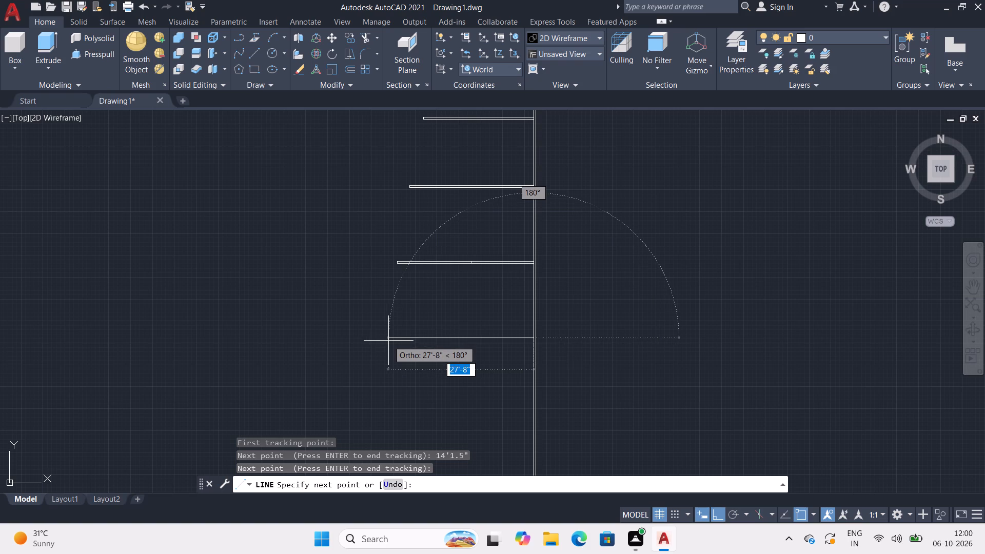
{"action": "middle_click_drag", "start_coordinate": [388, 341], "coordinate": [398, 467]}
{"action": "scroll", "coordinate": [410, 429], "scroll_direction": "down", "scroll_amount": 4}
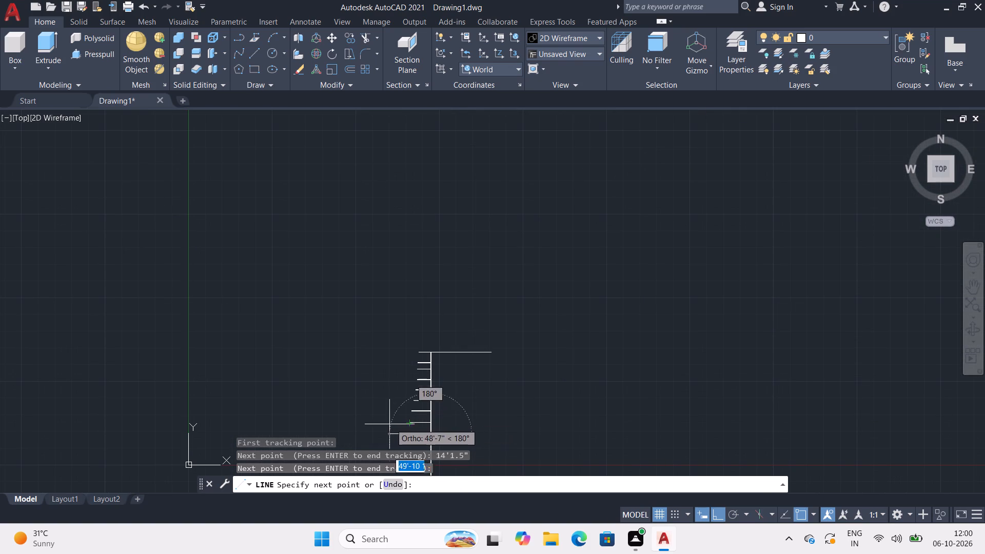
{"action": "left_click", "coordinate": [386, 425]}
{"action": "key", "text": "space"}
Draw a vertical line from the lower end of the lowest partition's segment divider down to the new horizontal line.
{"action": "middle_click_drag", "start_coordinate": [391, 409], "coordinate": [388, 363]}
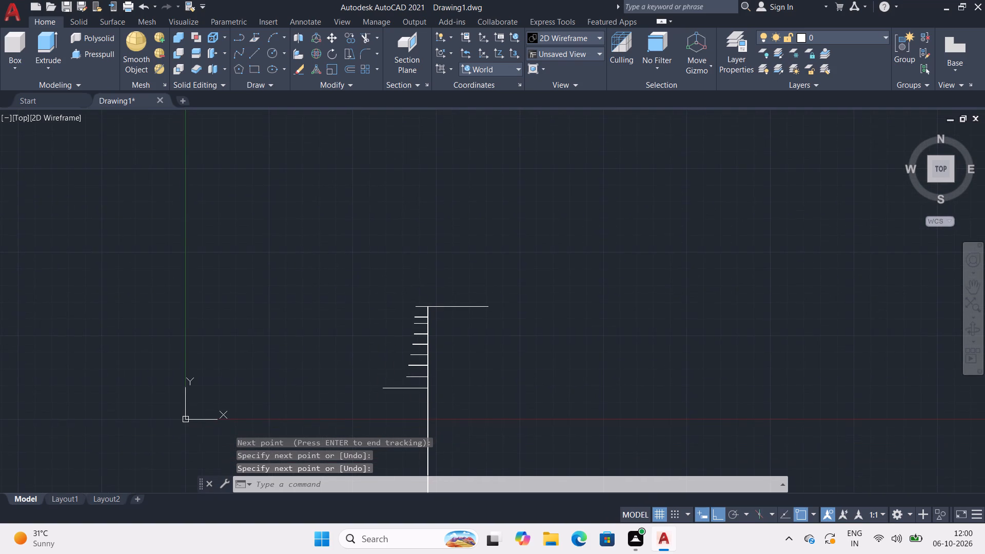
{"action": "middle_click_drag", "start_coordinate": [401, 349], "coordinate": [466, 318]}
{"action": "scroll", "coordinate": [466, 321], "scroll_direction": "up", "scroll_amount": 2}
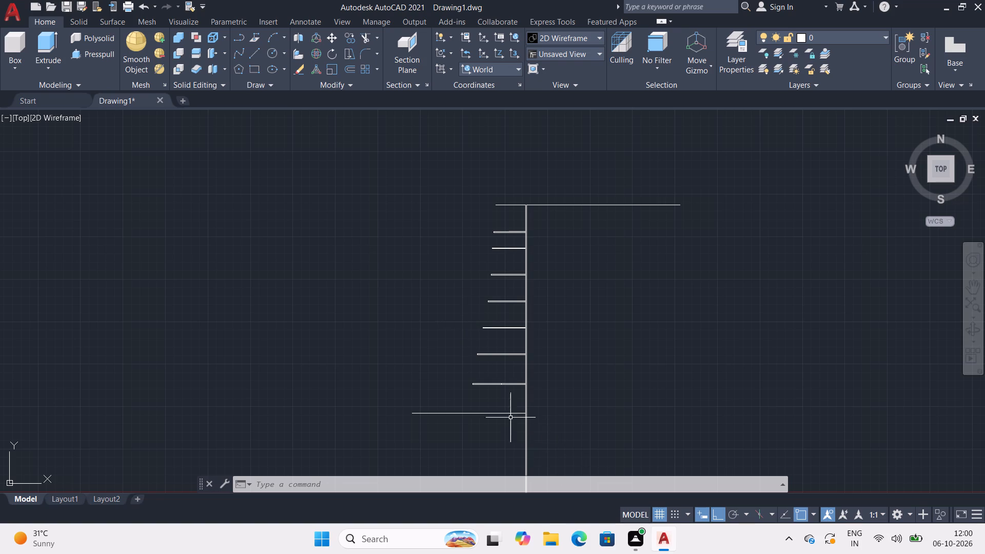
{"action": "middle_click_drag", "start_coordinate": [509, 416], "coordinate": [461, 354]}
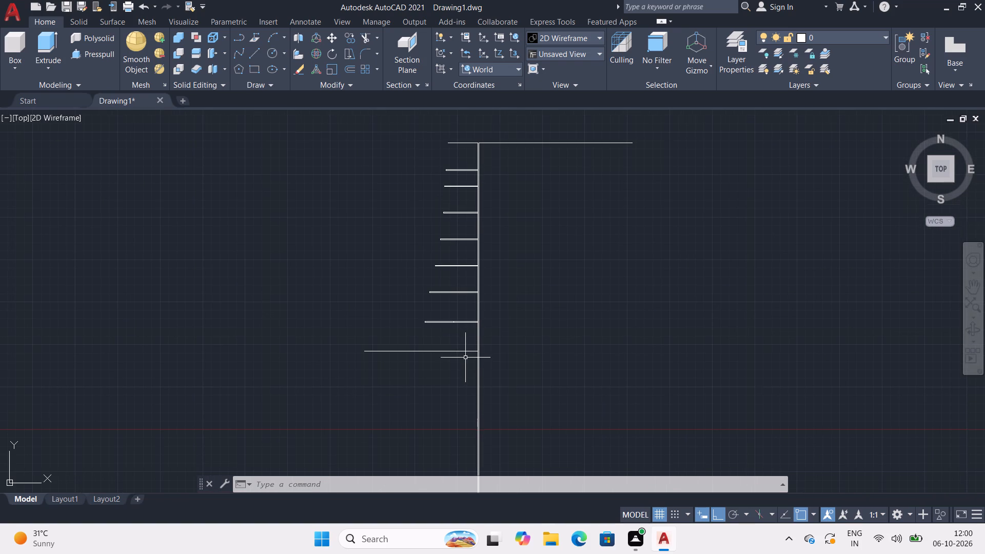
{"action": "scroll", "coordinate": [465, 352], "scroll_direction": "up", "scroll_amount": 5}
{"action": "middle_click", "coordinate": [442, 313]}
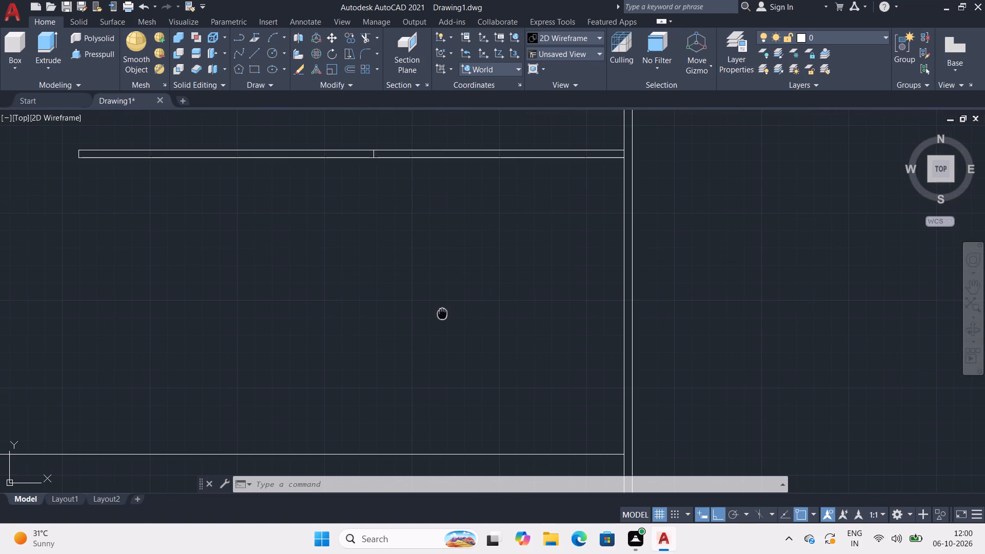
{"action": "key", "text": "l"}
{"action": "key", "text": "Return"}
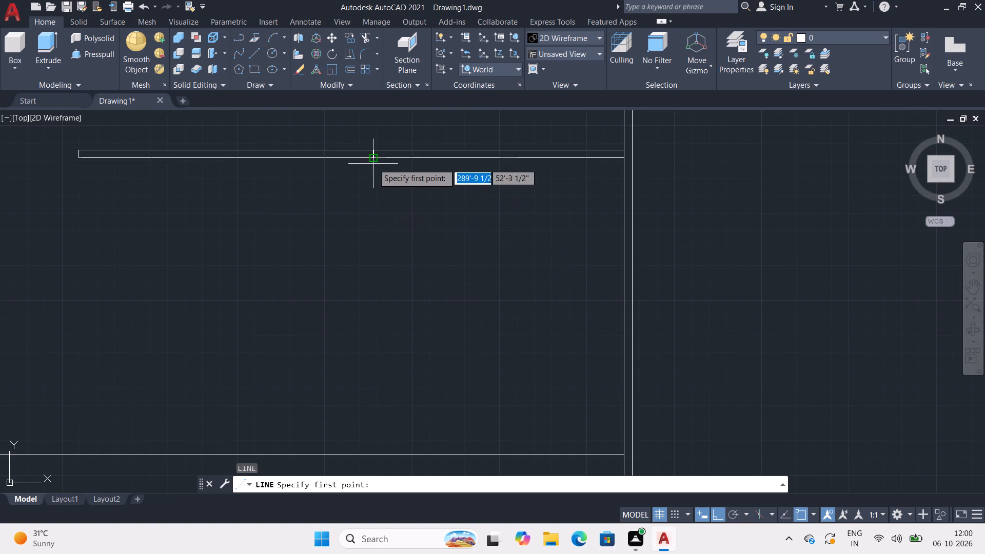
{"action": "left_click", "coordinate": [372, 158]}
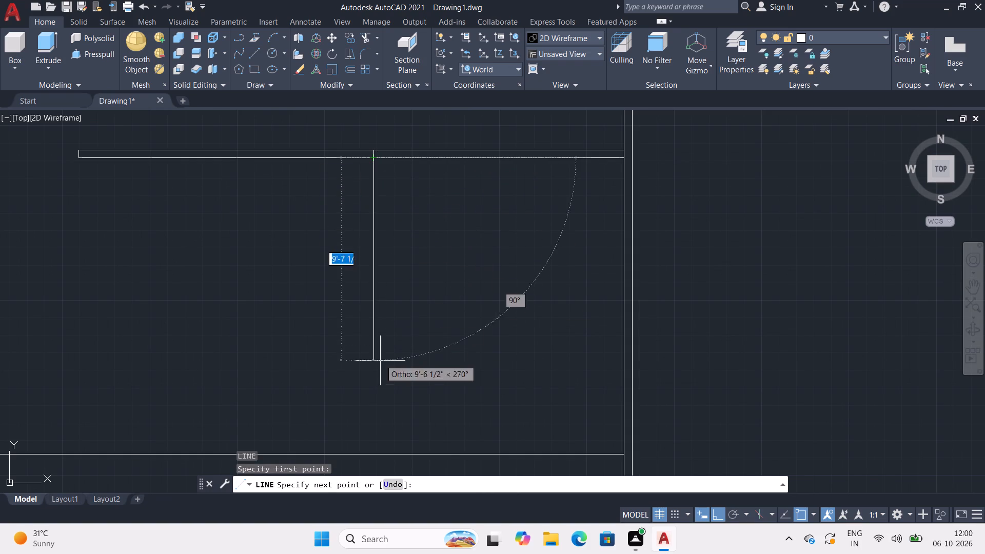
{"action": "left_click", "coordinate": [371, 452]}
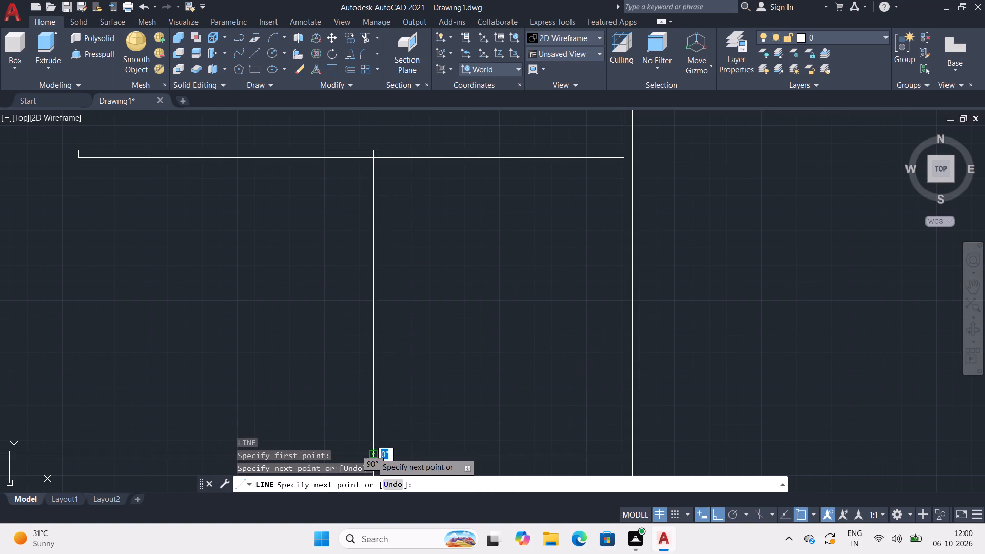
{"action": "key", "text": "space"}
Offset the new vertical line 4.5" to its left to form the second face of the wall.
{"action": "key", "text": "o"}
{"action": "key", "text": "Return"}
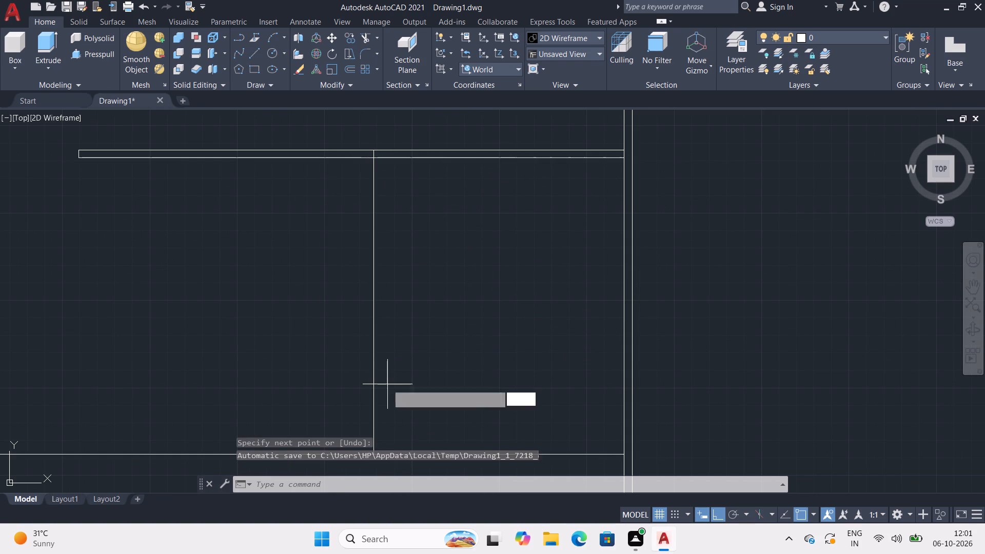
{"action": "type", "text": "4.5\""}
{"action": "key", "text": "Return"}
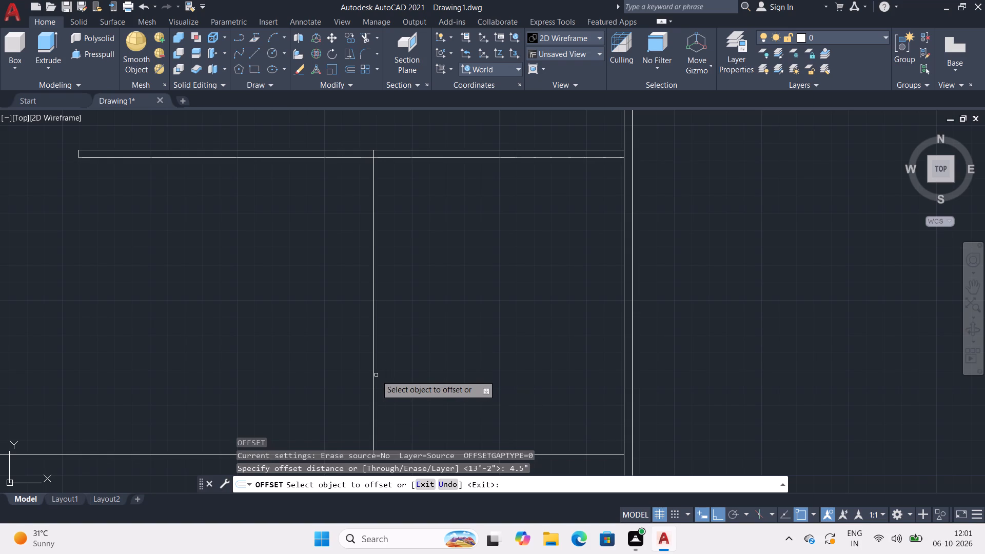
{"action": "left_click", "coordinate": [372, 378]}
{"action": "left_click", "coordinate": [357, 379]}
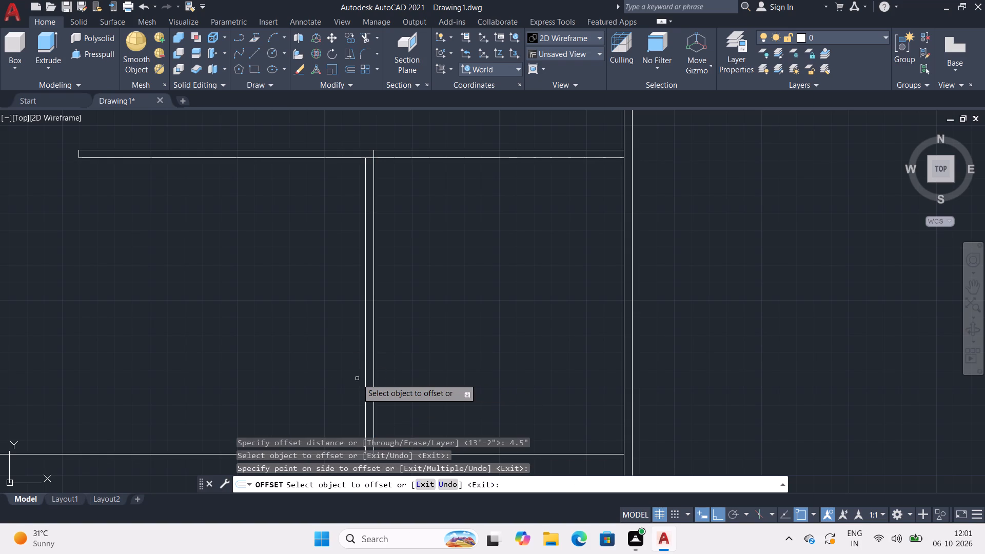
{"action": "key", "text": "Escape"}
{"action": "key", "text": "Escape"}
Delete the partition extension left of the new vertical wall, including its upper and lower edges and its free end line.
{"action": "left_click_drag", "start_coordinate": [329, 128], "coordinate": [309, 164]}
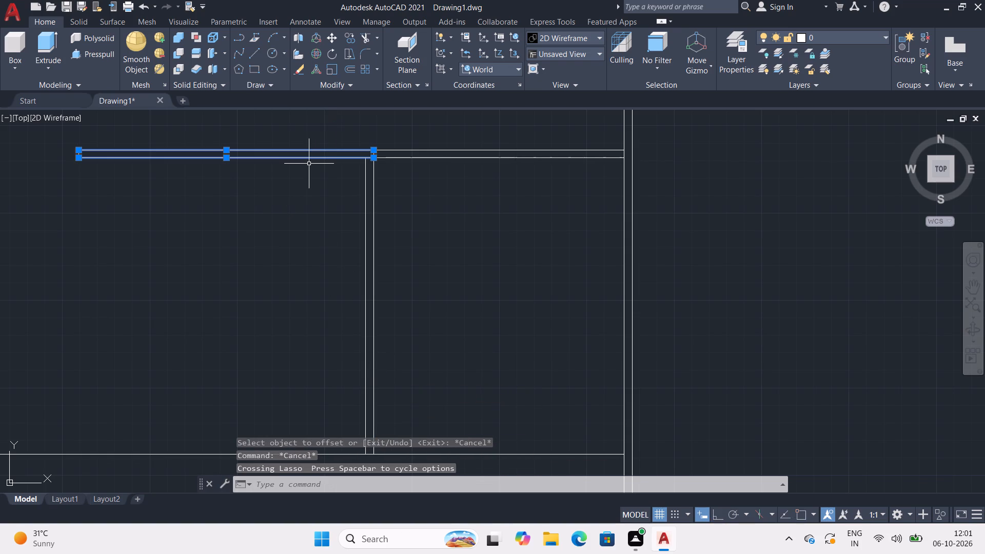
{"action": "key", "text": "Delete"}
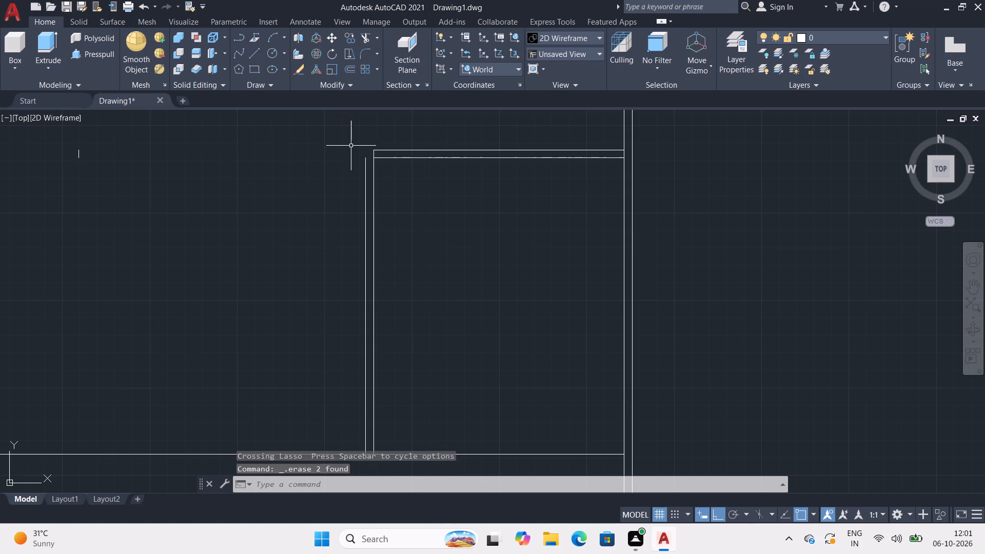
{"action": "left_click", "coordinate": [168, 128]}
{"action": "middle_click_drag", "start_coordinate": [167, 129], "coordinate": [471, 182]}
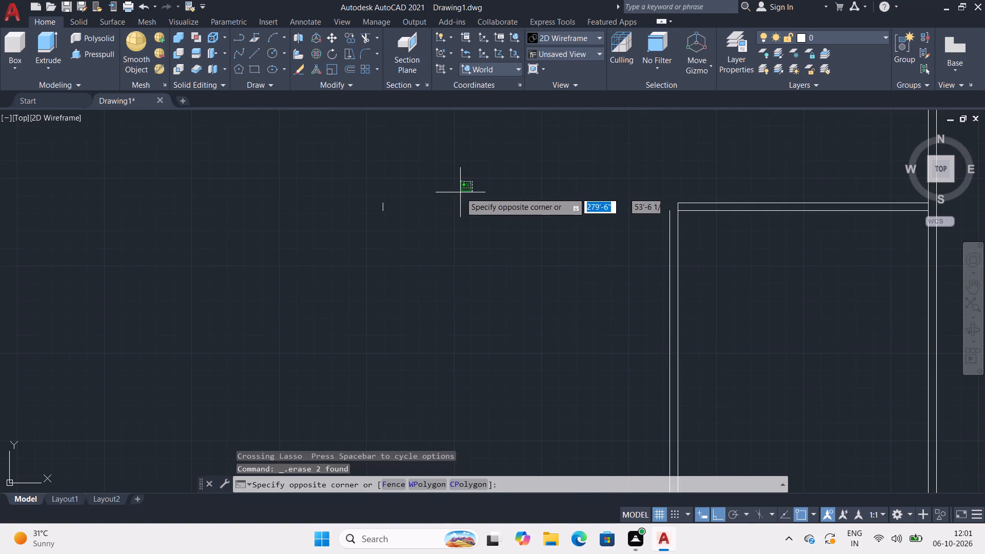
{"action": "left_click_drag", "start_coordinate": [460, 192], "coordinate": [387, 227]}
{"action": "left_click_drag", "start_coordinate": [398, 204], "coordinate": [372, 213]}
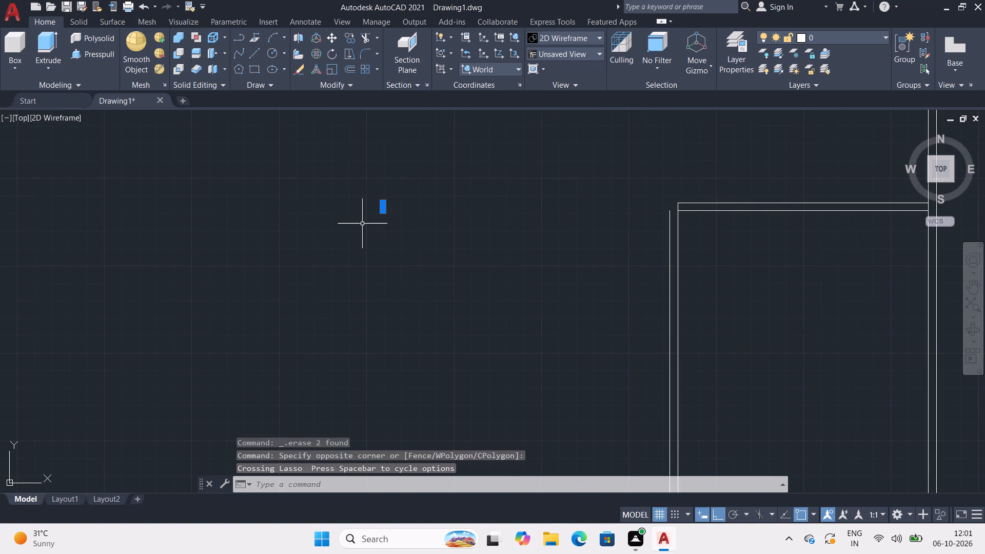
{"action": "key", "text": "Delete"}
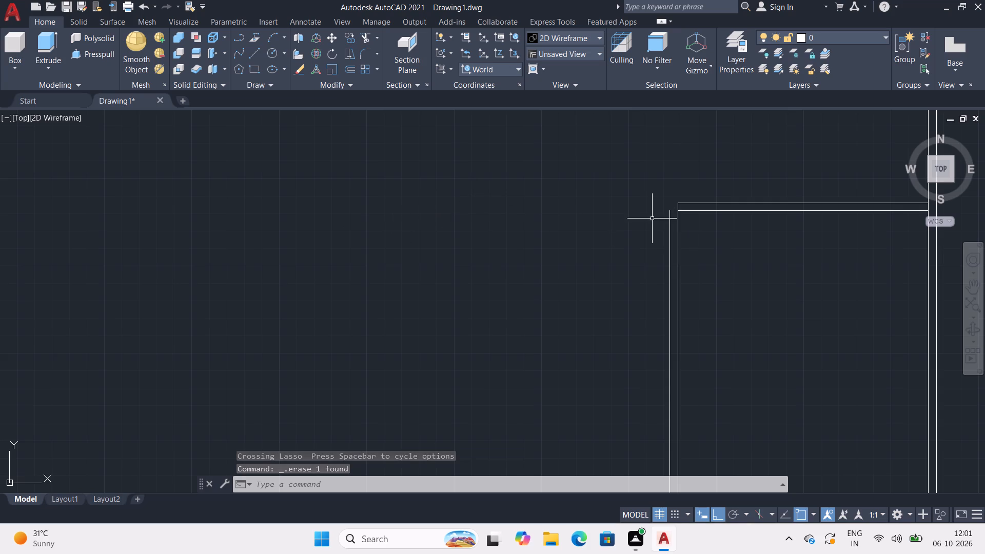
Extend the horizontal partition's lower edge leftward to the offset vertical line.
{"action": "scroll", "coordinate": [650, 205], "scroll_direction": "up", "scroll_amount": 2}
{"action": "middle_click_drag", "start_coordinate": [635, 202], "coordinate": [412, 204]}
{"action": "scroll", "coordinate": [460, 203], "scroll_direction": "up", "scroll_amount": 1}
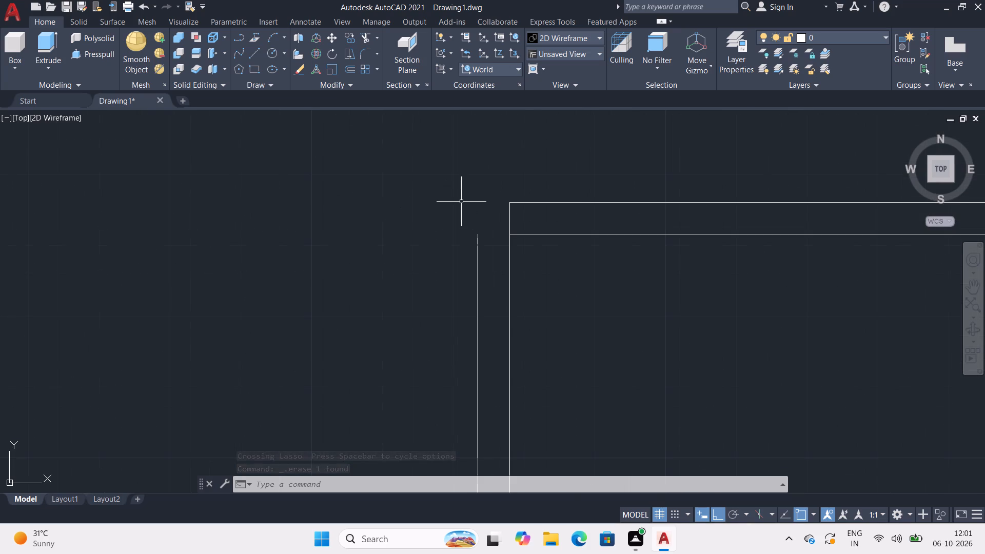
{"action": "type", "text": "ex"}
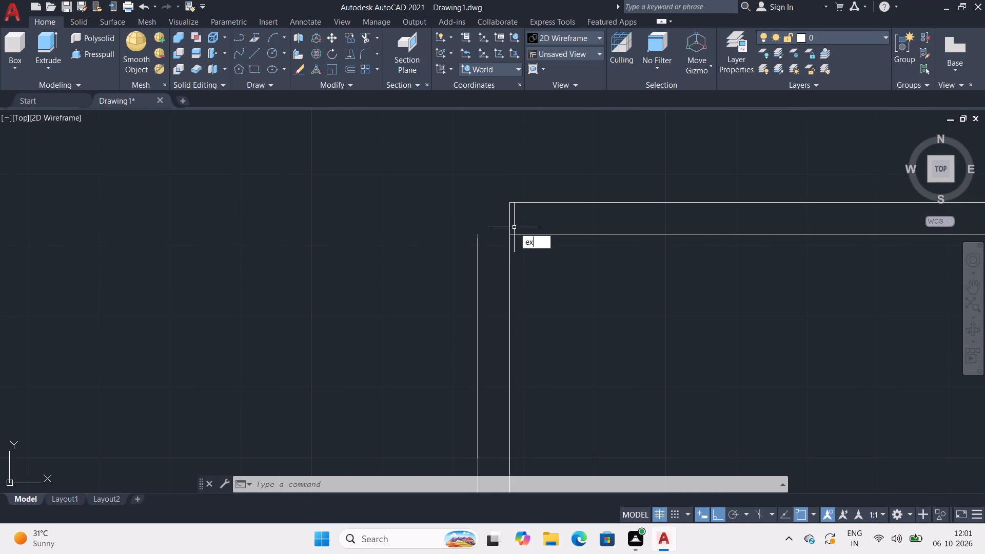
{"action": "key", "text": "Return"}
{"action": "left_click_drag", "start_coordinate": [531, 218], "coordinate": [529, 248]}
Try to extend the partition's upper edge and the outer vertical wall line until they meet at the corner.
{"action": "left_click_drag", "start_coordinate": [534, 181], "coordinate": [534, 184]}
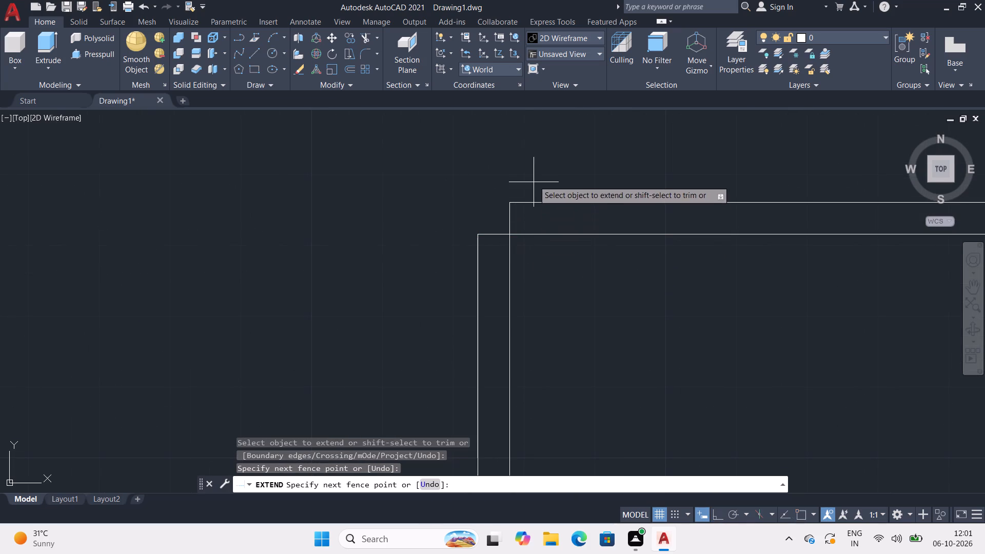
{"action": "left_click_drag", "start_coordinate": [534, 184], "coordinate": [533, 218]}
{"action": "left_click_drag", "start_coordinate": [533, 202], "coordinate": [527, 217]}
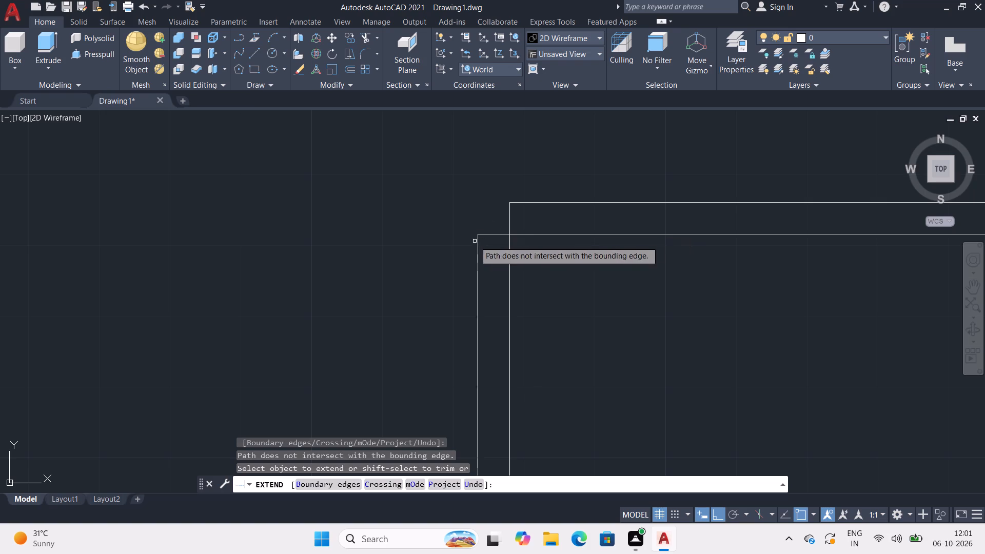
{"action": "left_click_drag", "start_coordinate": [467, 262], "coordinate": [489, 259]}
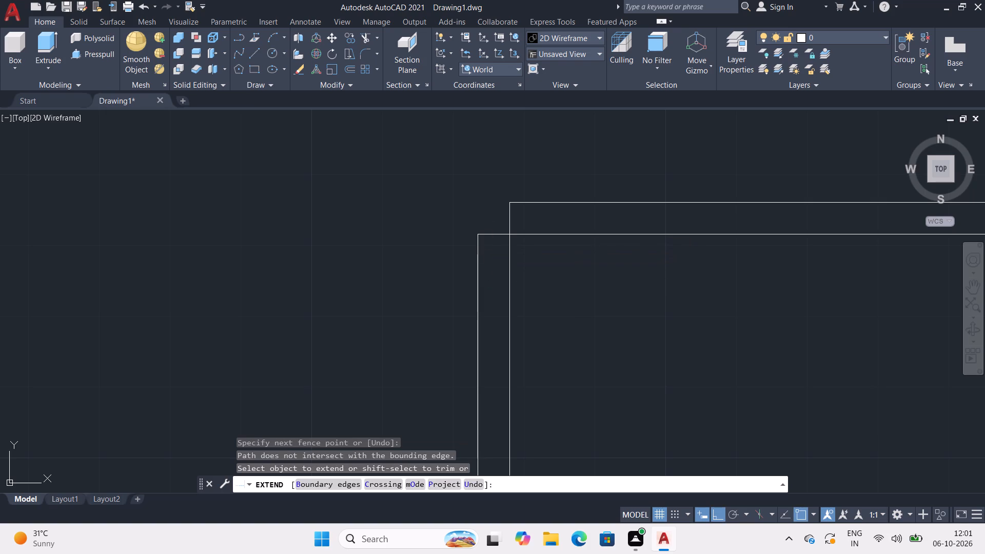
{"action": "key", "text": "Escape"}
Fillet the outer vertical wall line with the partition's upper edge to close the corner with zero radius.
{"action": "key", "text": "f"}
{"action": "key", "text": "Return"}
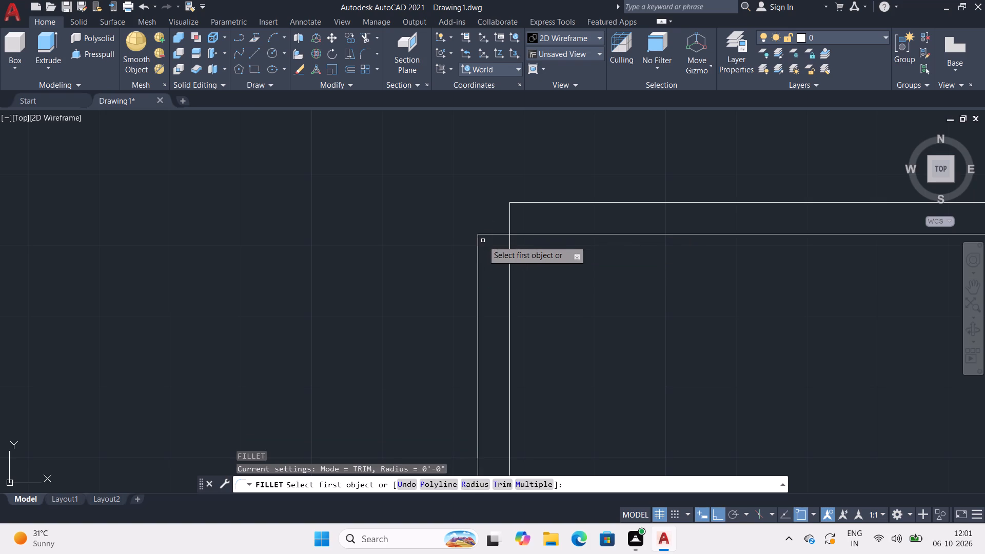
{"action": "left_click", "coordinate": [478, 251]}
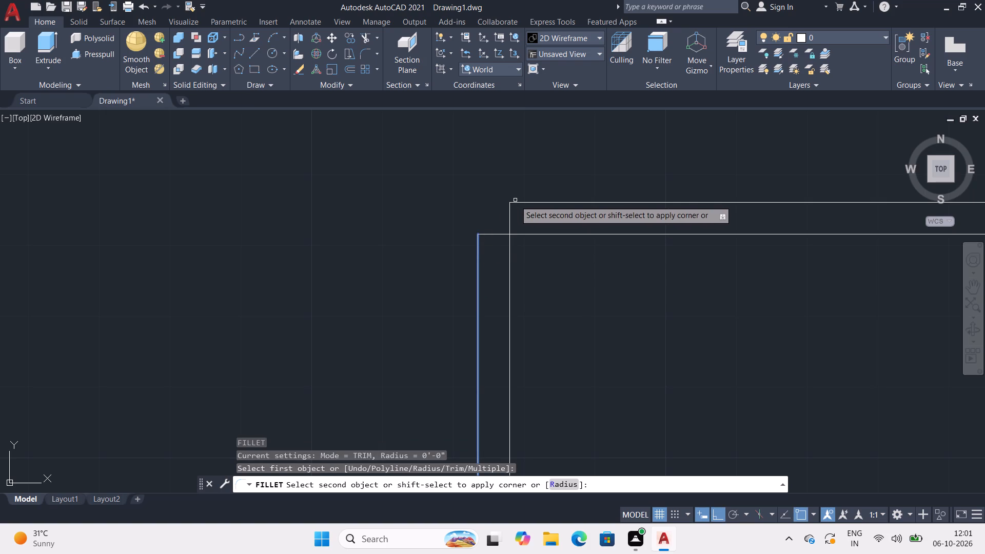
{"action": "left_click", "coordinate": [515, 203]}
{"action": "key", "text": "Escape"}
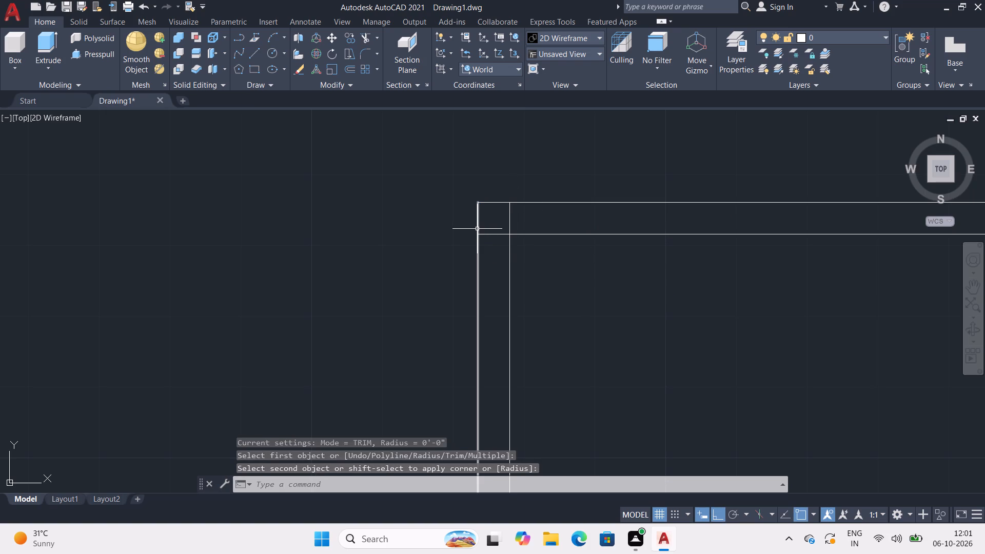
Draw a horizontal wall outline from the outer corner: 14'0.5" left, 4.5" down, and back right to the vertical wall's left face.
{"action": "key", "text": "l"}
{"action": "key", "text": "Return"}
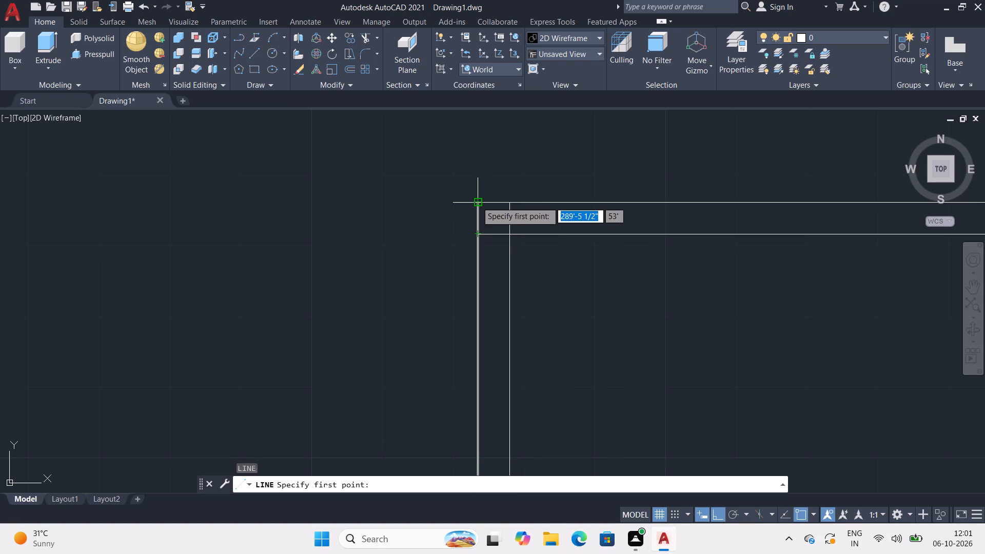
{"action": "left_click", "coordinate": [477, 202]}
{"action": "scroll", "coordinate": [389, 217], "scroll_direction": "down", "scroll_amount": 2}
{"action": "middle_click_drag", "start_coordinate": [389, 217], "coordinate": [580, 208]}
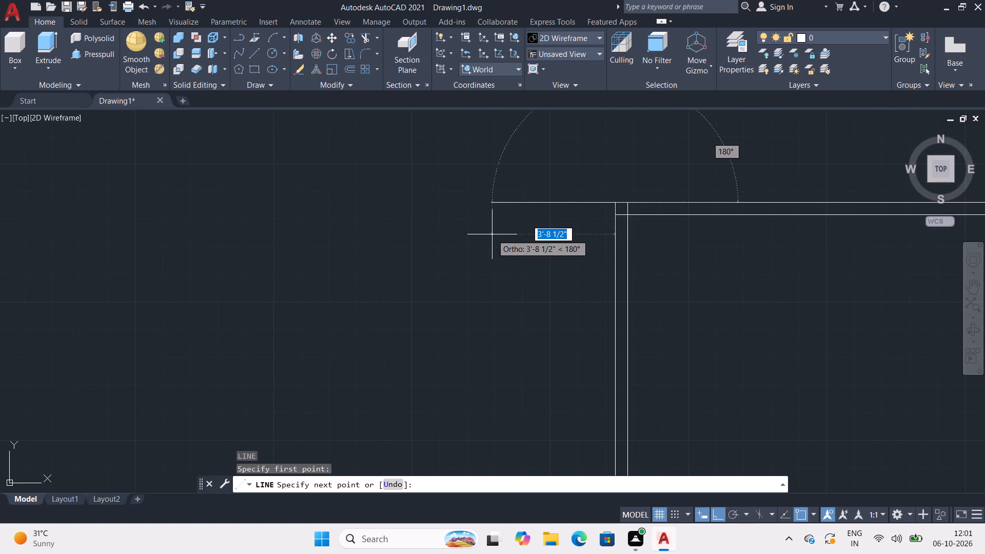
{"action": "type", "text": "14'"}
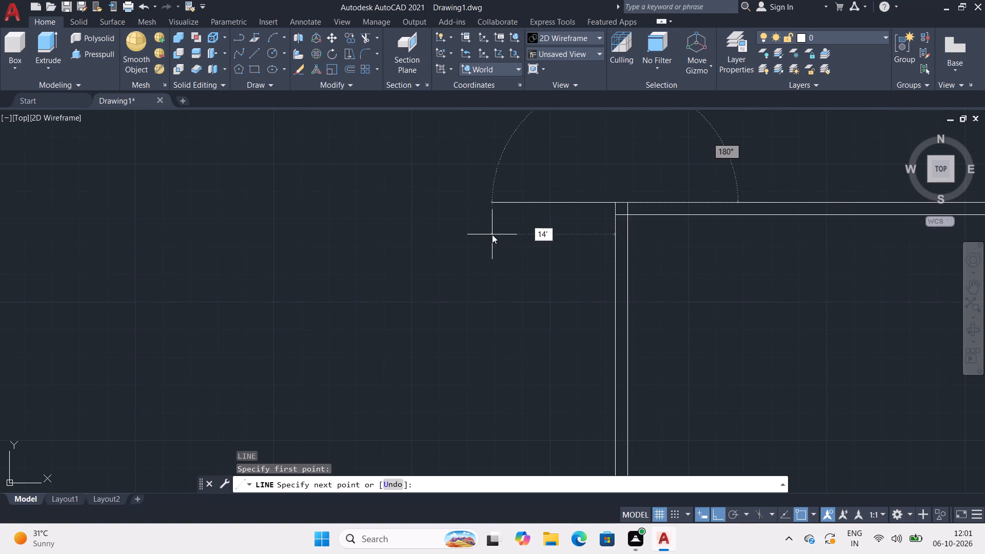
{"action": "type", "text": "0.5\""}
{"action": "key", "text": "Return"}
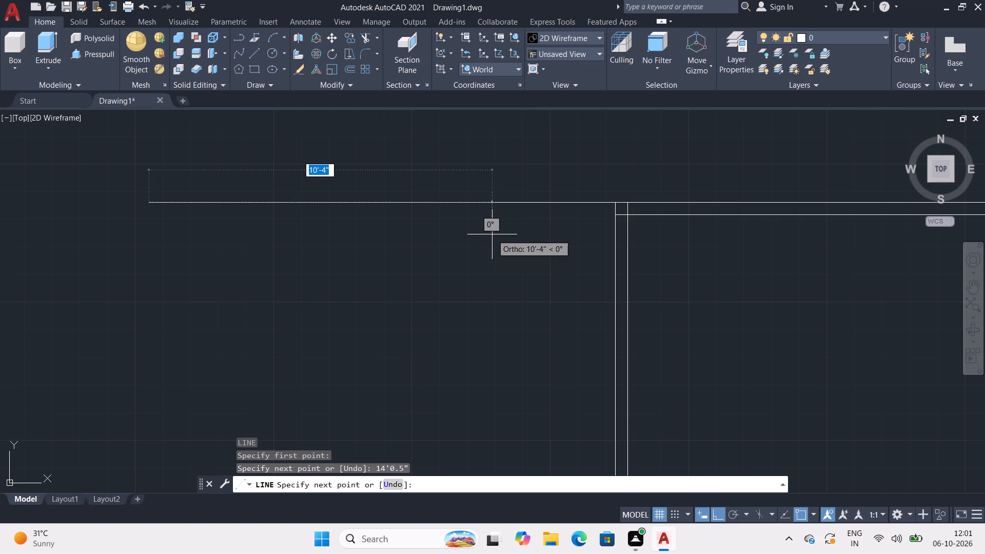
{"action": "middle_click_drag", "start_coordinate": [411, 341], "coordinate": [645, 225]}
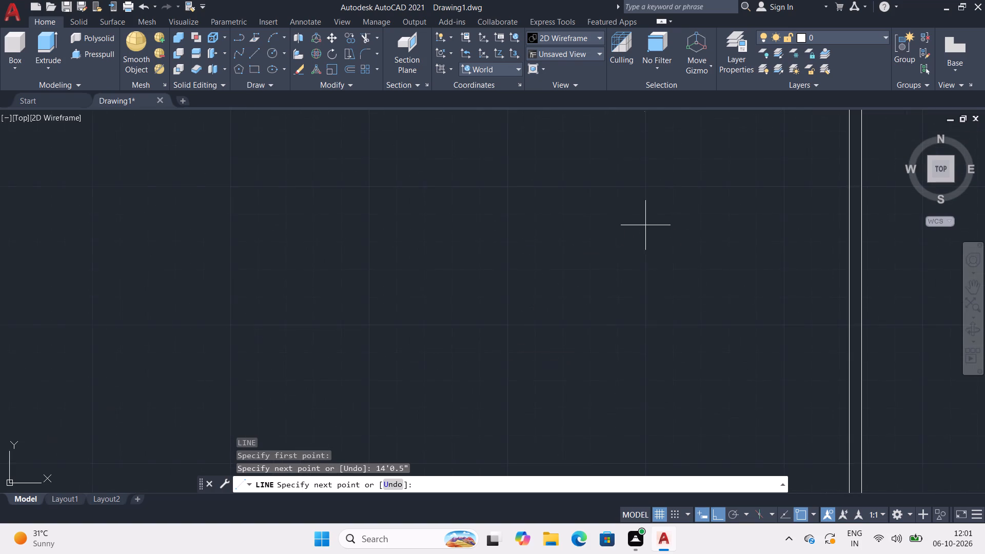
{"action": "scroll", "coordinate": [607, 274], "scroll_direction": "down", "scroll_amount": 2}
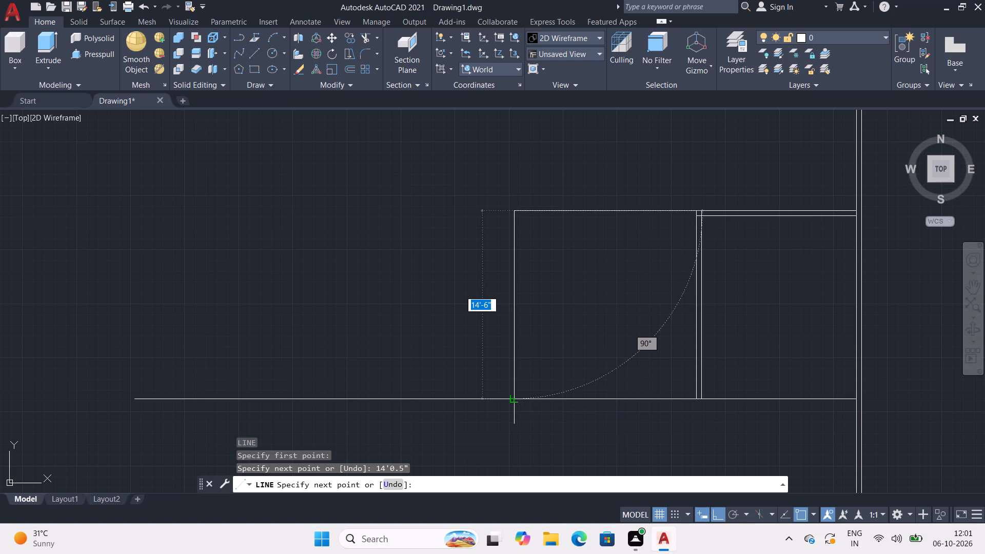
{"action": "type", "text": "4.5\""}
{"action": "key", "text": "Return"}
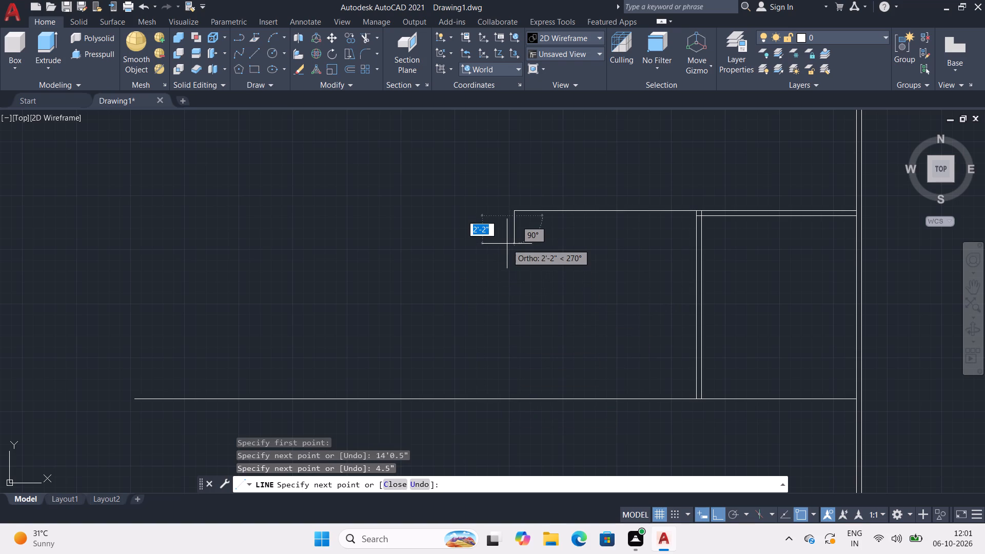
{"action": "left_click", "coordinate": [696, 218]}
{"action": "key", "text": "space"}
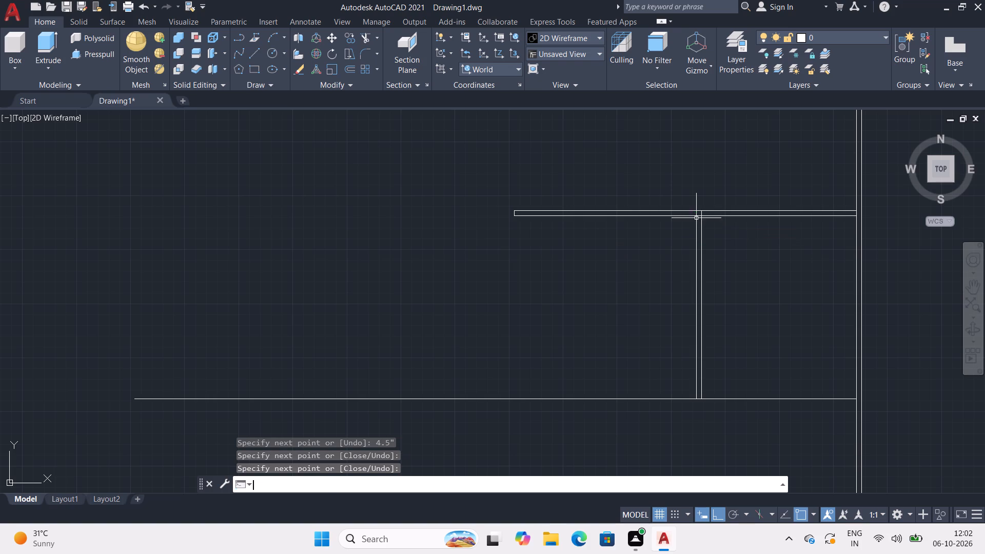
Draw a vertical line from the new wall's lower-left corner down to the long horizontal line.
{"action": "key", "text": "l"}
{"action": "key", "text": "Return"}
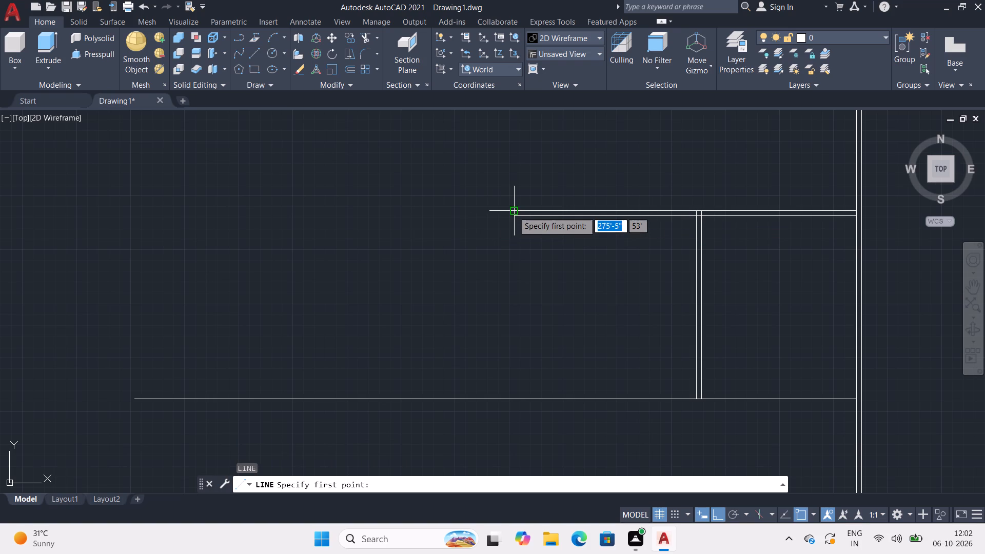
{"action": "scroll", "coordinate": [514, 212], "scroll_direction": "up", "scroll_amount": 3}
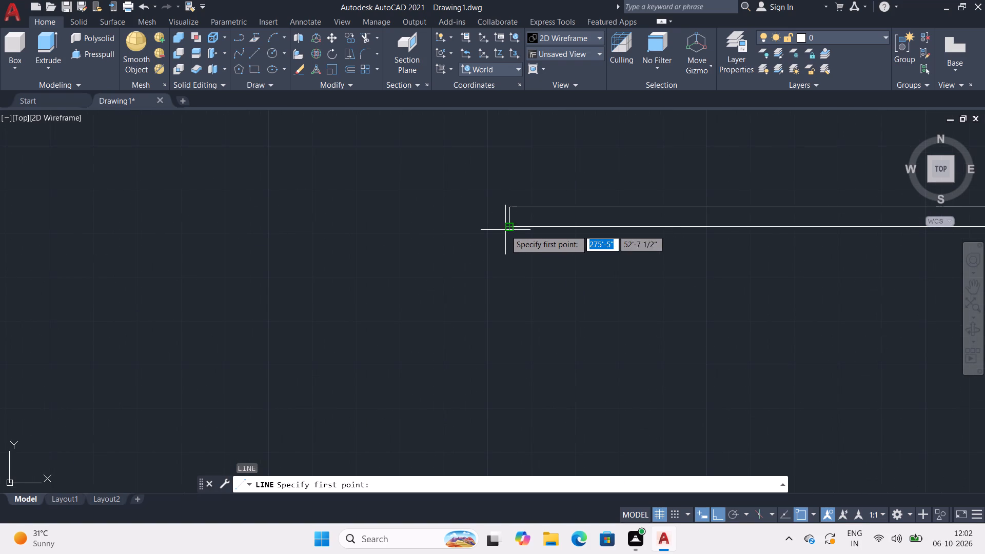
{"action": "left_click", "coordinate": [509, 226]}
{"action": "scroll", "coordinate": [507, 252], "scroll_direction": "down", "scroll_amount": 4}
{"action": "middle_click_drag", "start_coordinate": [507, 259], "coordinate": [495, 191]}
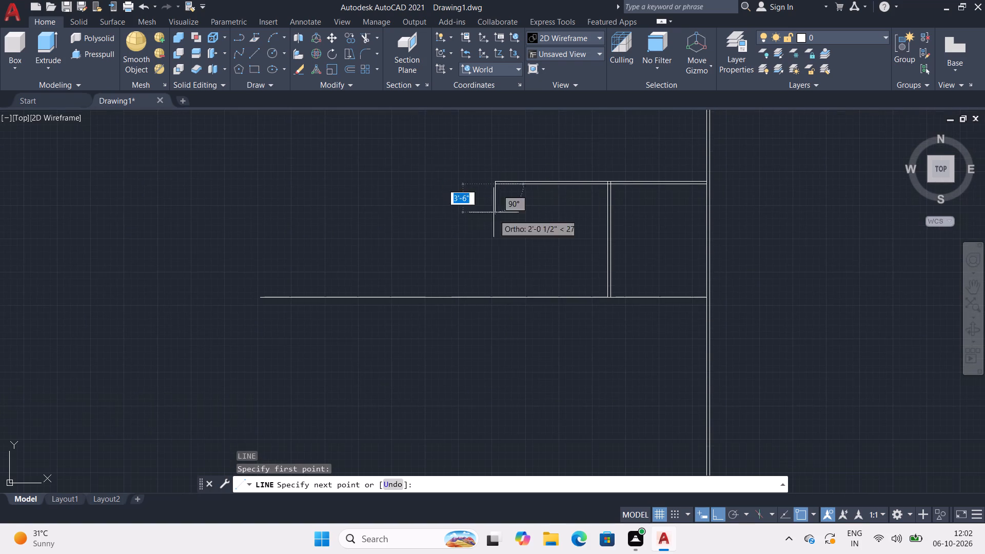
{"action": "left_click", "coordinate": [497, 299]}
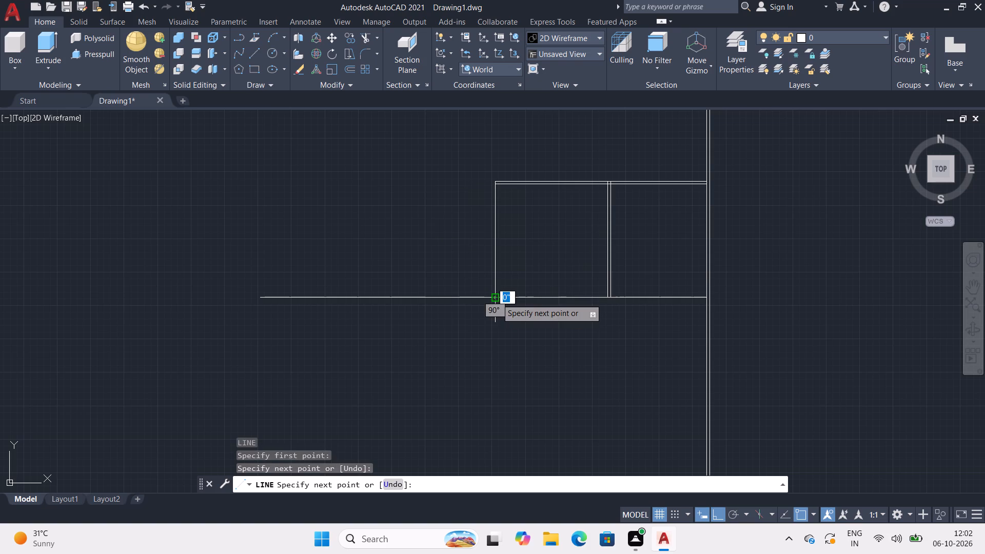
{"action": "key", "text": "Escape"}
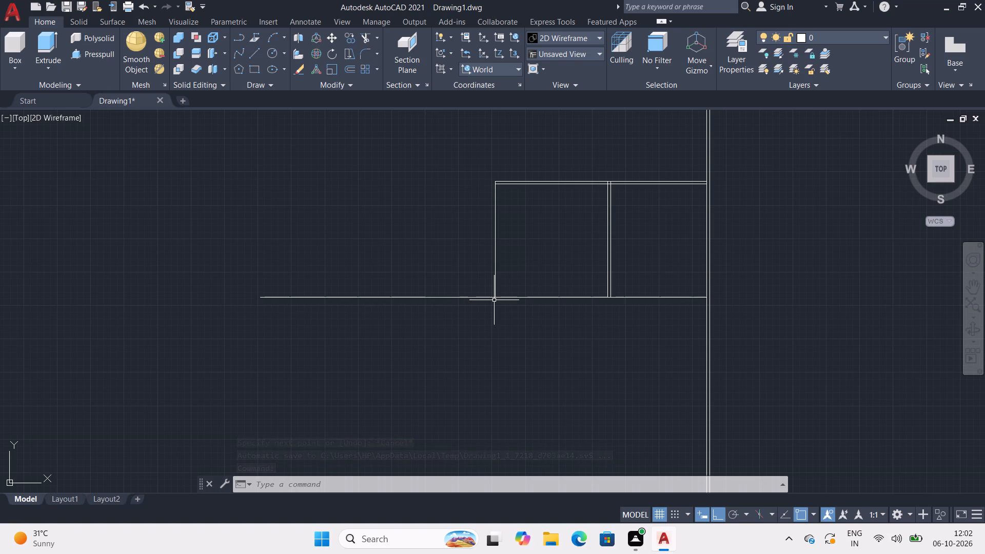
Measure along the long horizontal line from the new vertical line's foot toward the double-line vertical wall on the right.
{"action": "scroll", "coordinate": [494, 300], "scroll_direction": "up", "scroll_amount": 3}
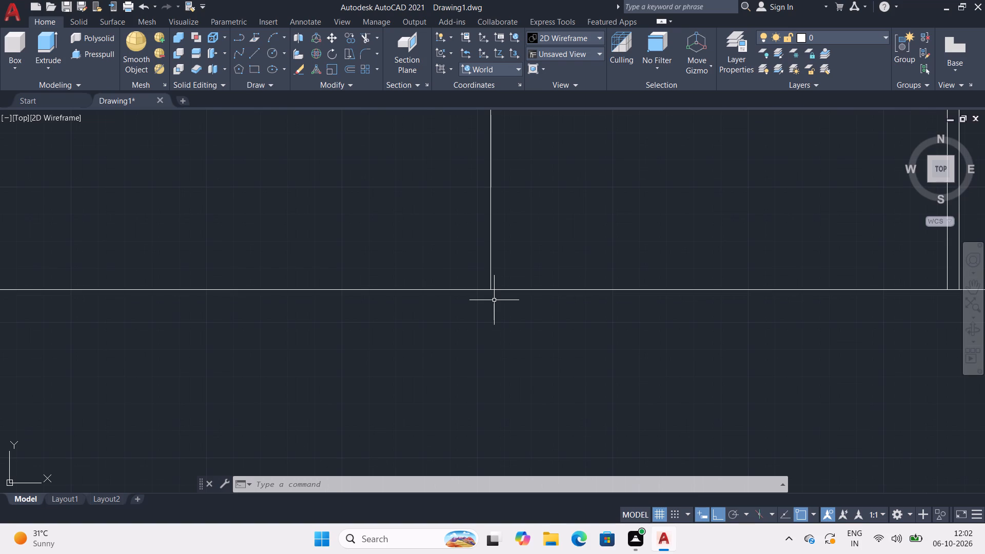
{"action": "key", "text": "d"}
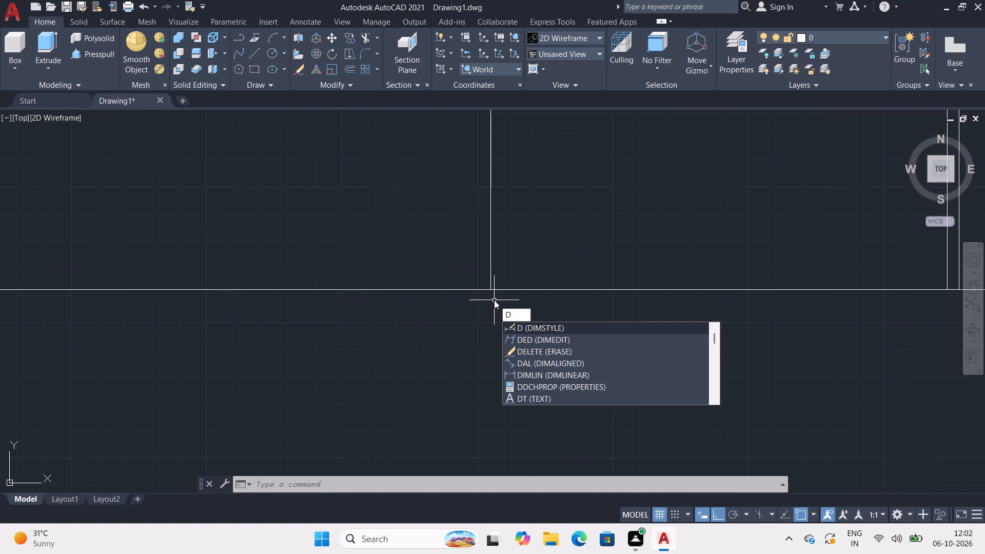
{"action": "key", "text": "i"}
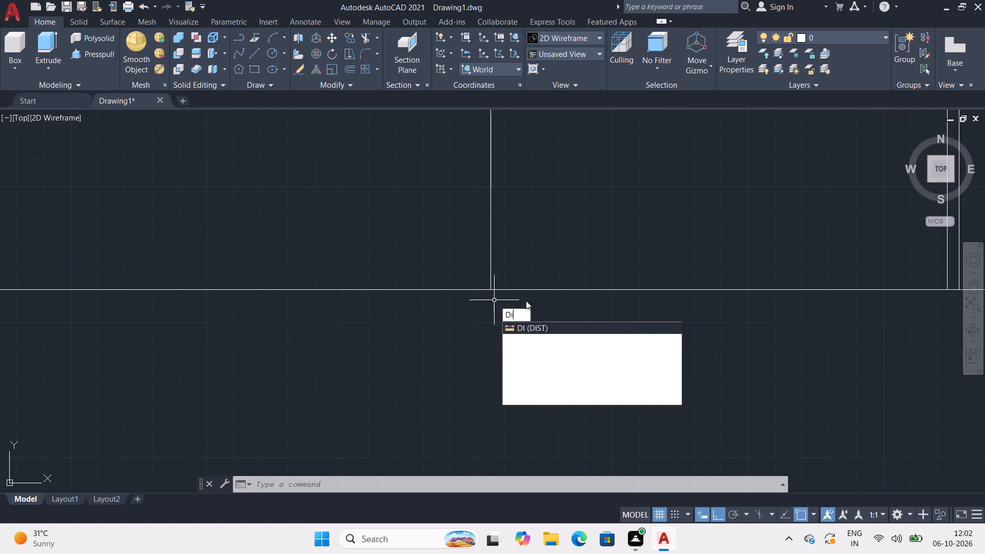
{"action": "key", "text": "Return"}
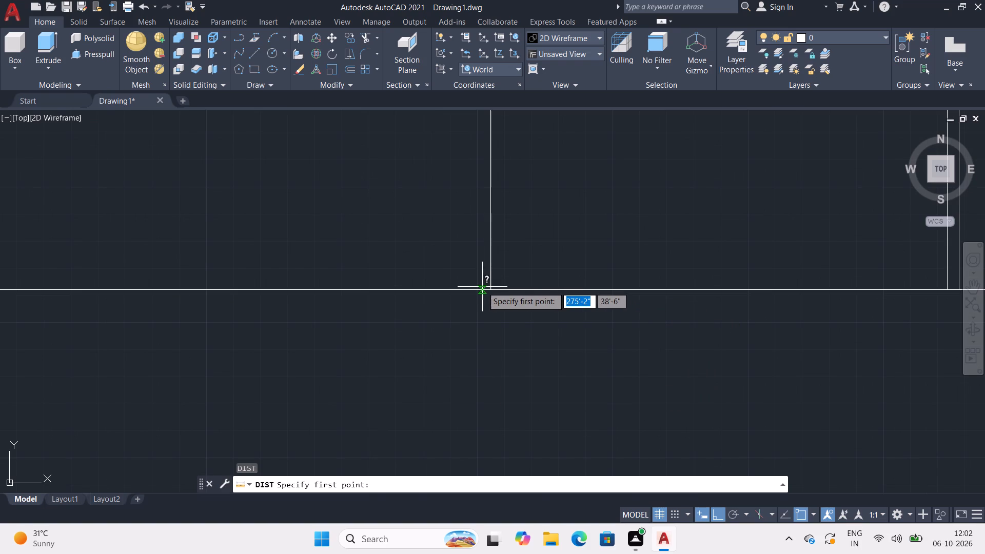
{"action": "left_click", "coordinate": [490, 290]}
{"action": "scroll", "coordinate": [596, 274], "scroll_direction": "down", "scroll_amount": 3}
{"action": "middle_click_drag", "start_coordinate": [596, 274], "coordinate": [378, 312]}
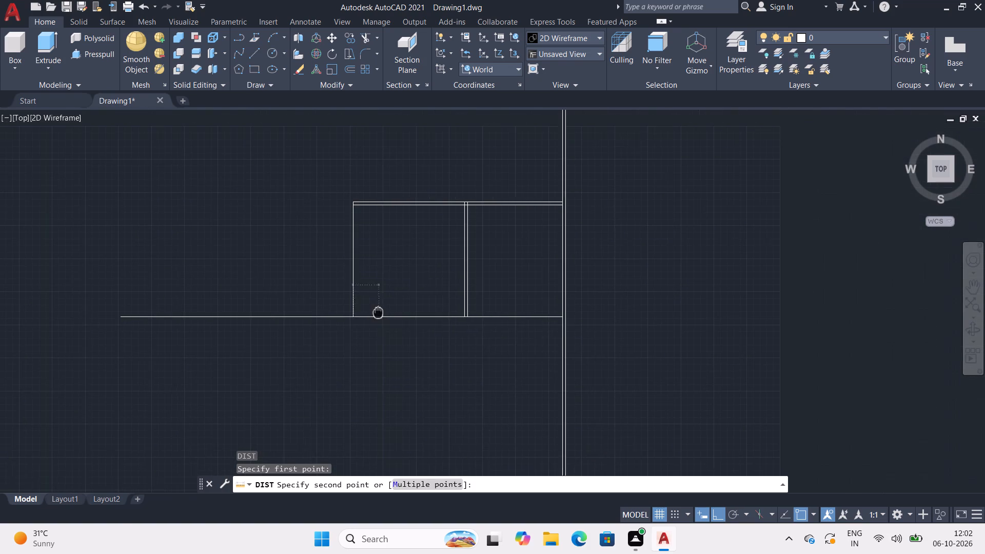
{"action": "scroll", "coordinate": [483, 315], "scroll_direction": "up", "scroll_amount": 4}
{"action": "scroll", "coordinate": [735, 321], "scroll_direction": "down", "scroll_amount": 2}
{"action": "middle_click_drag", "start_coordinate": [733, 321], "coordinate": [666, 320]}
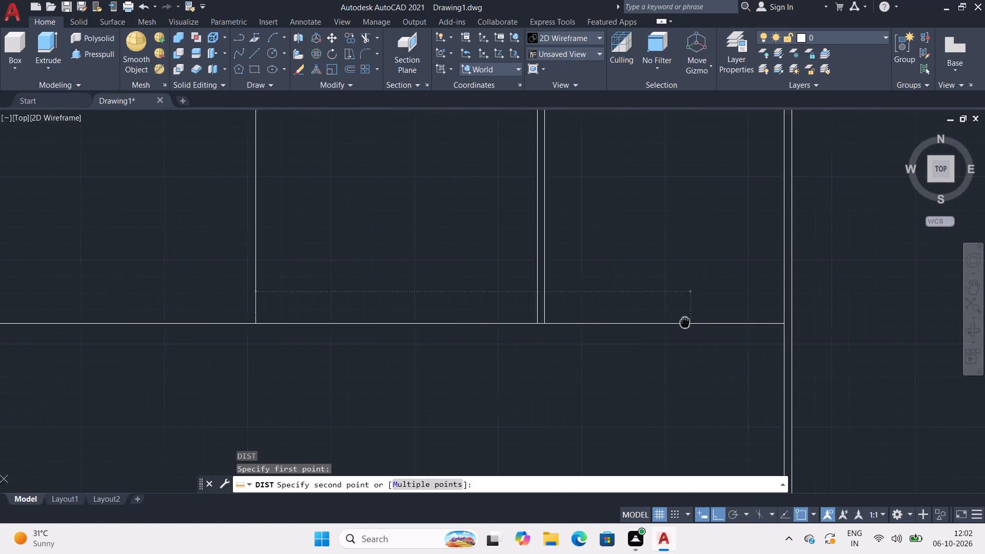
{"action": "middle_click_drag", "start_coordinate": [666, 320], "coordinate": [569, 319]}
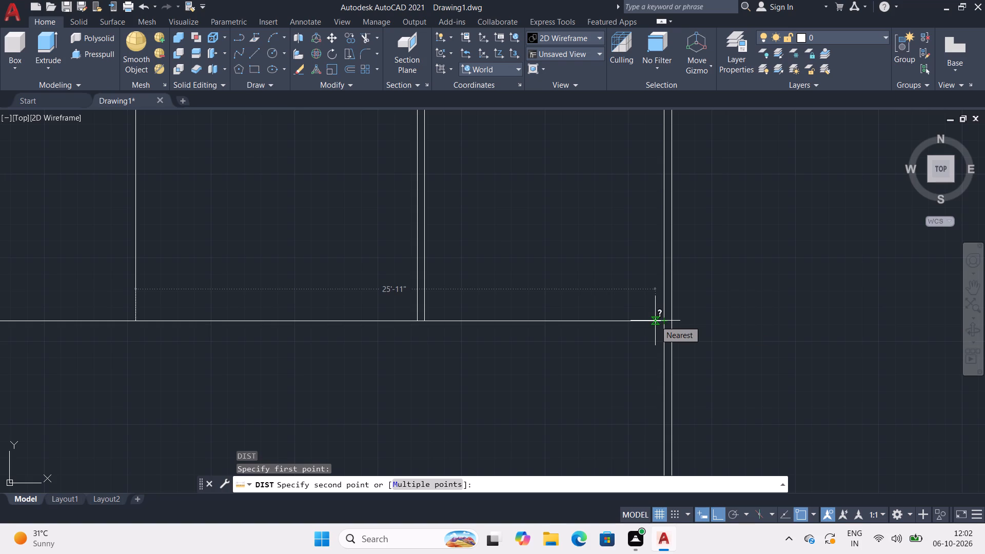
{"action": "key", "text": "Escape"}
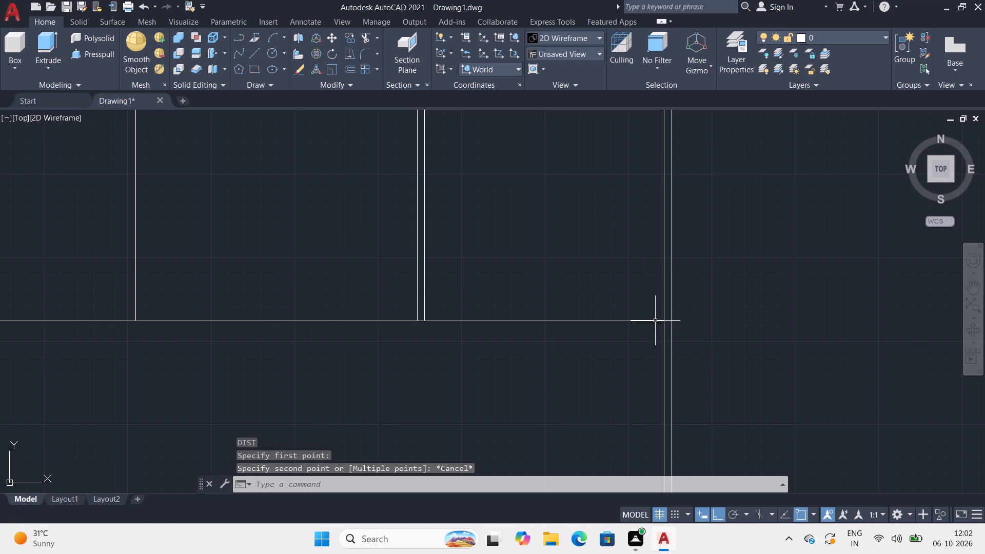
Draw the lower wall outline starting 27'5" left of the vertical wall along the long horizontal line, 4.5" down, and back right to that wall.
{"action": "key", "text": "l"}
{"action": "key", "text": "Return"}
{"action": "key", "text": "t"}
{"action": "key", "text": "k"}
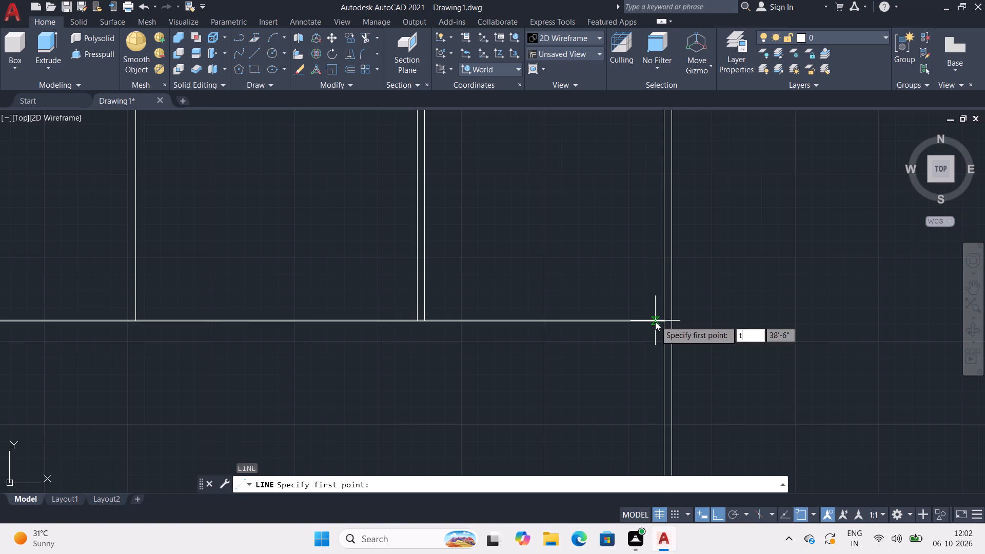
{"action": "key", "text": "Return"}
{"action": "left_click", "coordinate": [661, 322]}
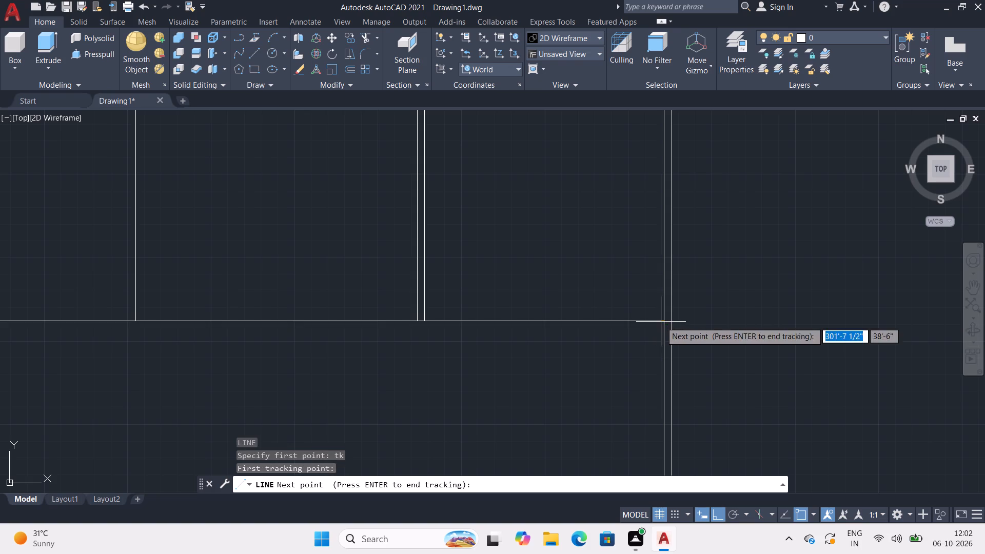
{"action": "middle_click_drag", "start_coordinate": [465, 331], "coordinate": [769, 312]}
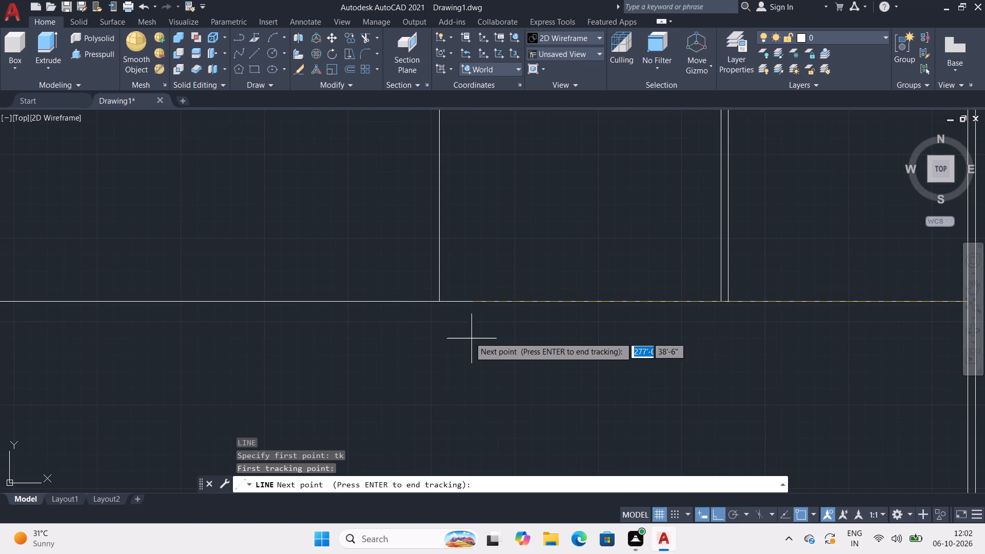
{"action": "type", "text": "27'"}
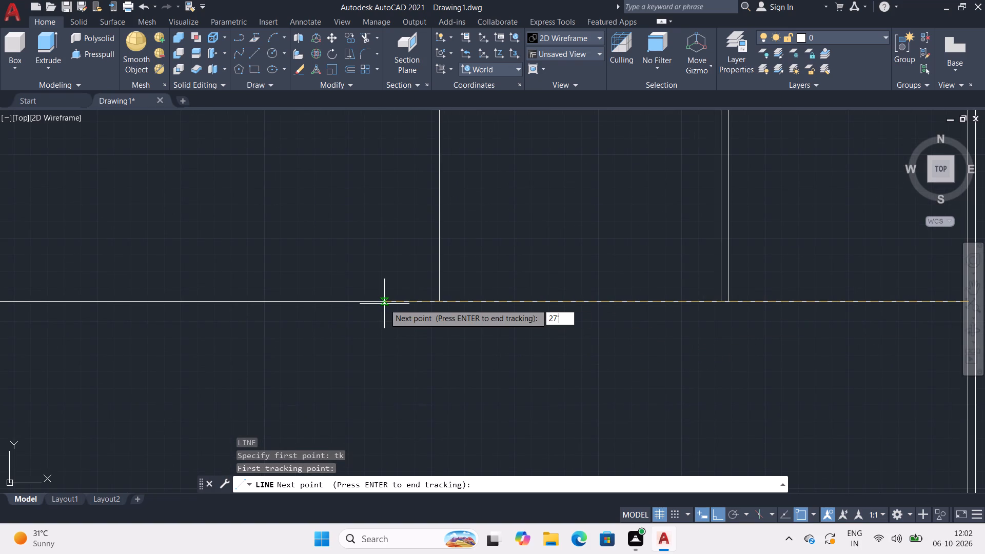
{"action": "type", "text": "5\""}
{"action": "key", "text": "Return"}
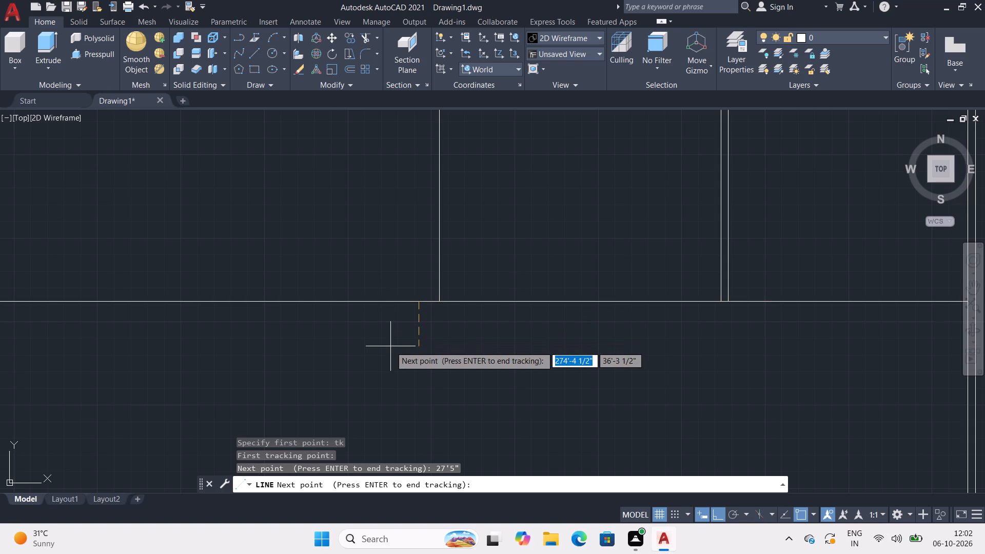
{"action": "key", "text": "Return"}
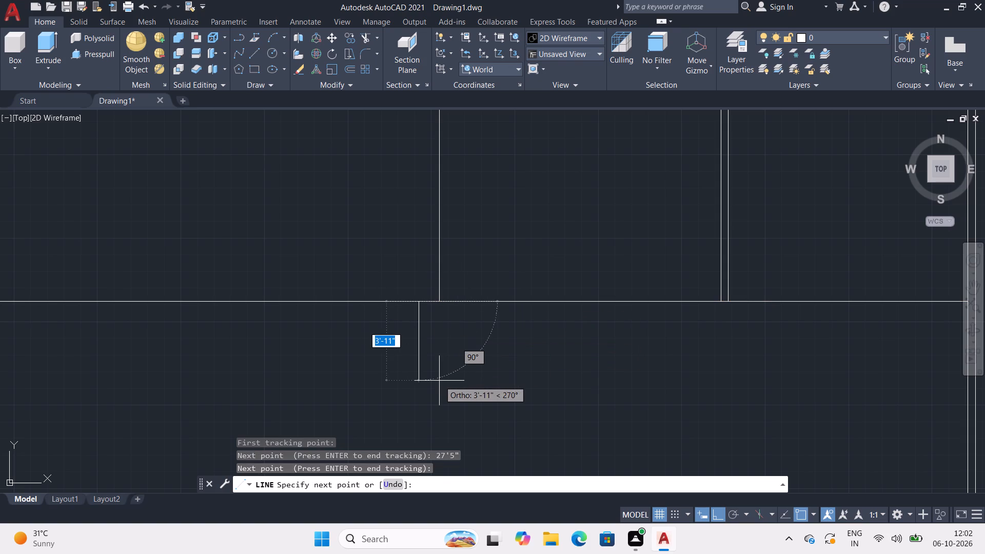
{"action": "type", "text": "4.5\""}
{"action": "key", "text": "Return"}
{"action": "middle_click_drag", "start_coordinate": [569, 362], "coordinate": [565, 362]}
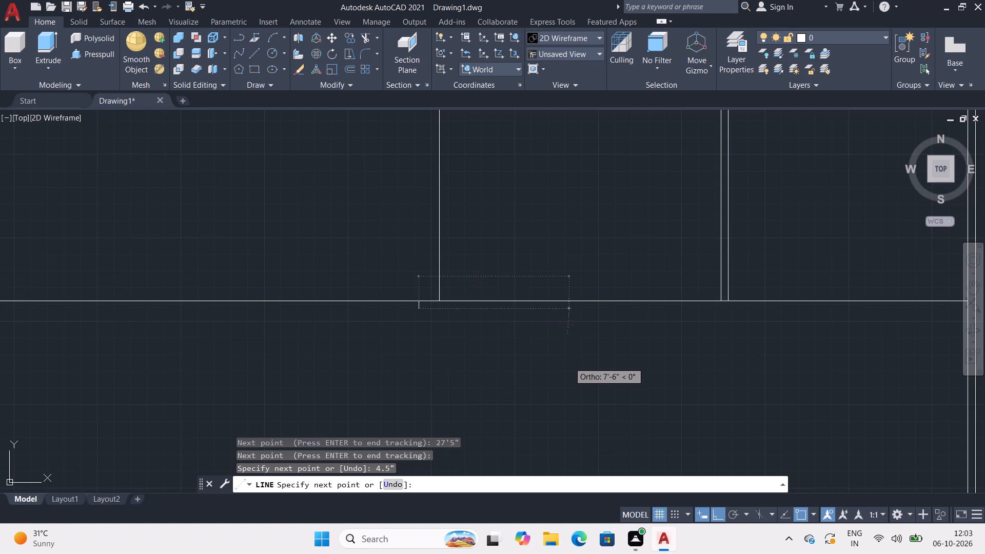
{"action": "middle_click_drag", "start_coordinate": [565, 362], "coordinate": [354, 386]}
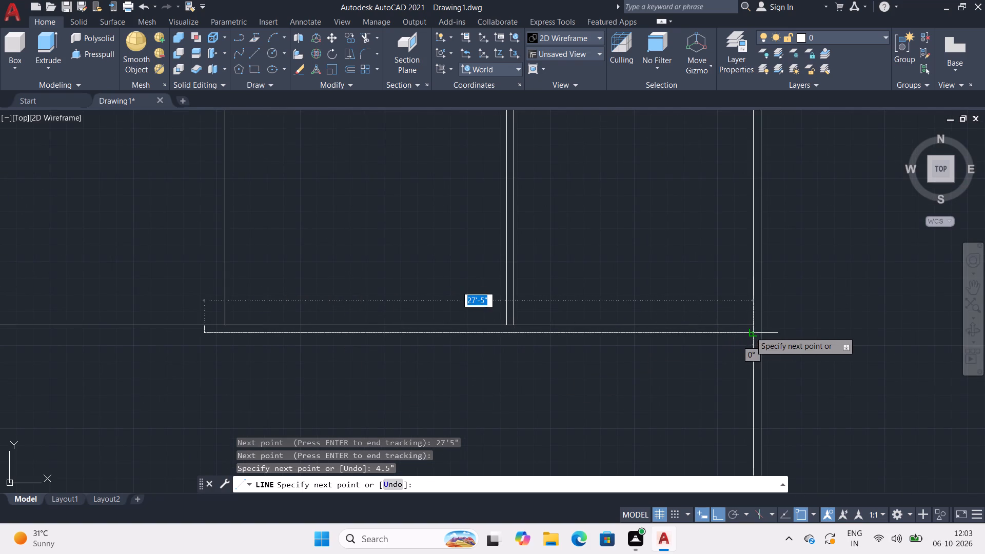
{"action": "left_click", "coordinate": [750, 331]}
{"action": "key", "text": "space"}
Trim away the single vertical guide line and the long horizontal line's excess beyond the lower wall's left end.
{"action": "middle_click_drag", "start_coordinate": [390, 293], "coordinate": [589, 385]}
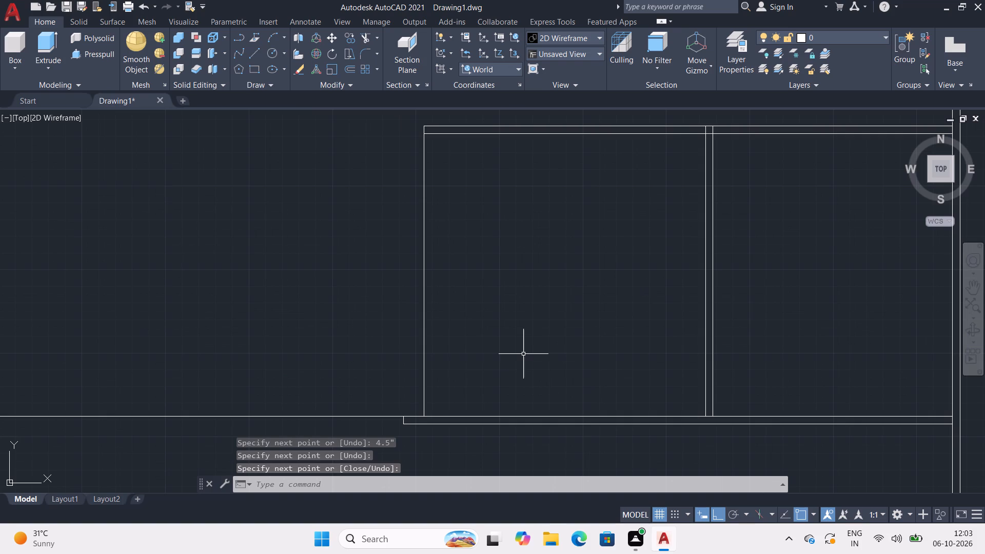
{"action": "type", "text": "tr"}
{"action": "key", "text": "Return"}
{"action": "left_click_drag", "start_coordinate": [480, 333], "coordinate": [360, 340]}
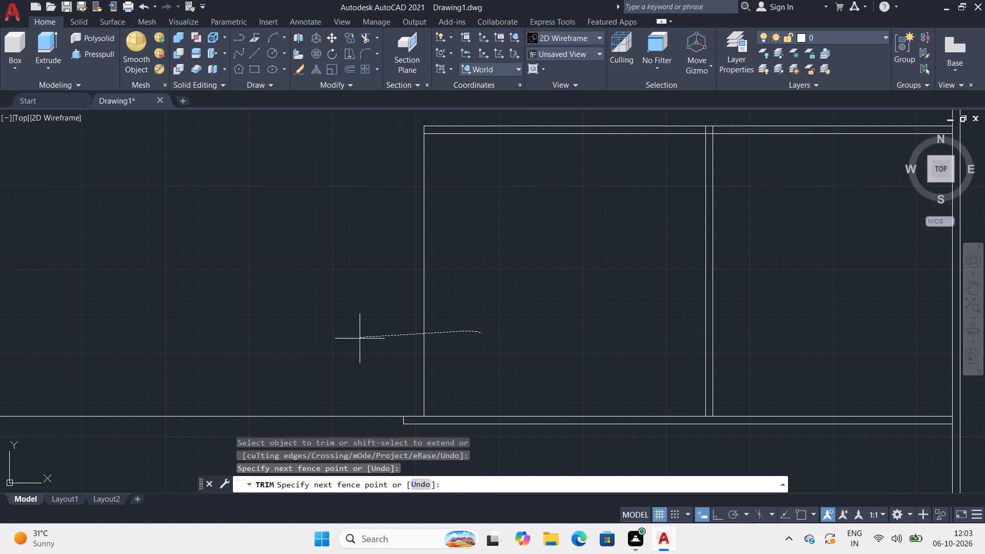
{"action": "left_click_drag", "start_coordinate": [360, 340], "coordinate": [339, 435]}
Trim the crossing lines where the double-line partition meets the upper horizontal wall, keeping that wall's top edge continuous.
{"action": "scroll", "coordinate": [337, 385], "scroll_direction": "down", "scroll_amount": 3}
{"action": "middle_click_drag", "start_coordinate": [329, 363], "coordinate": [473, 339]}
{"action": "scroll", "coordinate": [473, 339], "scroll_direction": "up", "scroll_amount": 4}
{"action": "middle_click_drag", "start_coordinate": [519, 315], "coordinate": [344, 393]}
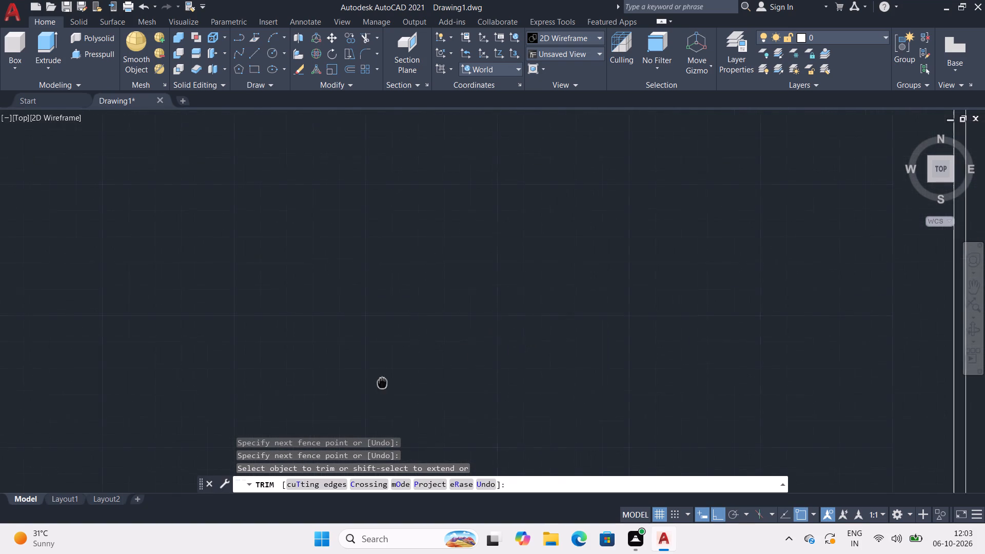
{"action": "middle_click_drag", "start_coordinate": [344, 393], "coordinate": [154, 434]}
{"action": "middle_click_drag", "start_coordinate": [581, 157], "coordinate": [427, 274]}
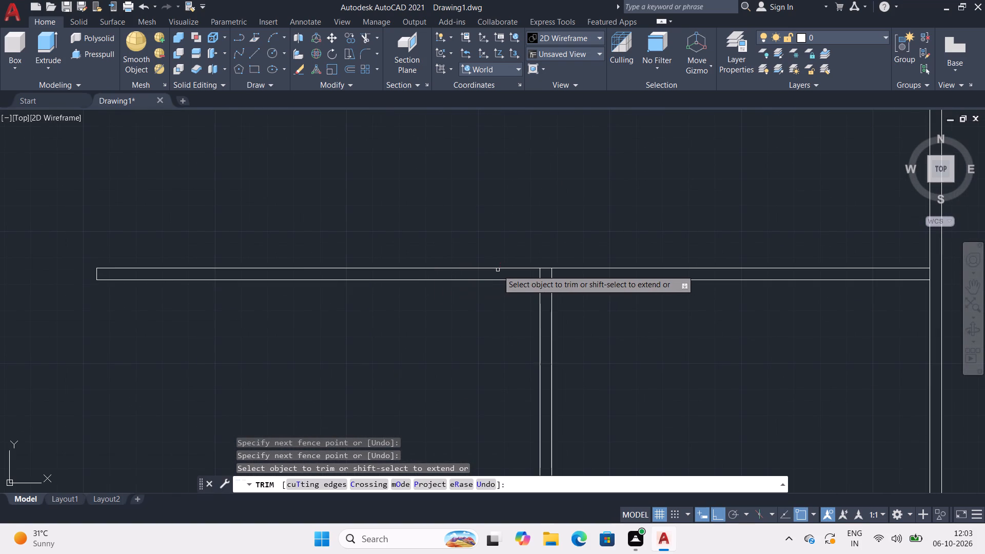
{"action": "scroll", "coordinate": [533, 265], "scroll_direction": "up", "scroll_amount": 3}
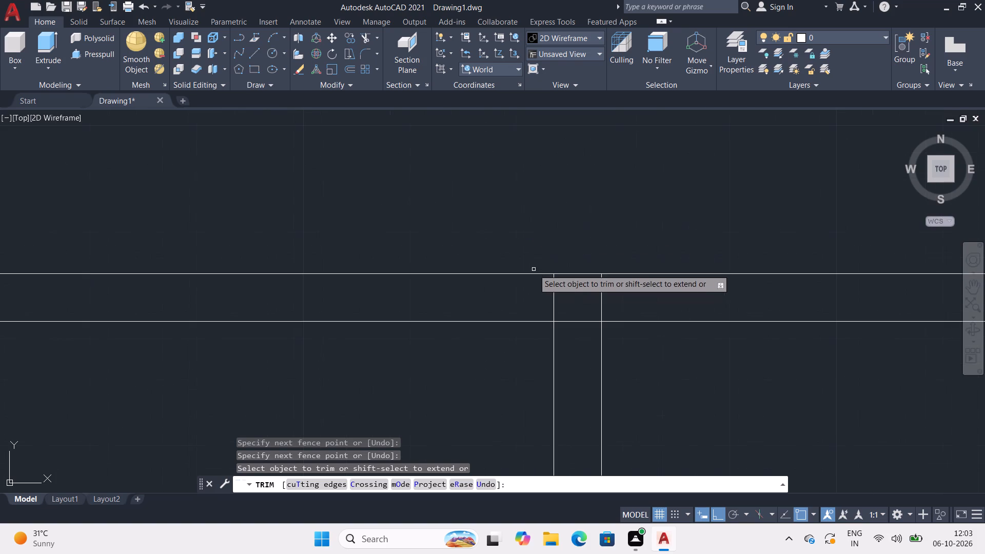
{"action": "left_click_drag", "start_coordinate": [534, 292], "coordinate": [586, 346]}
{"action": "left_click_drag", "start_coordinate": [588, 277], "coordinate": [613, 269]}
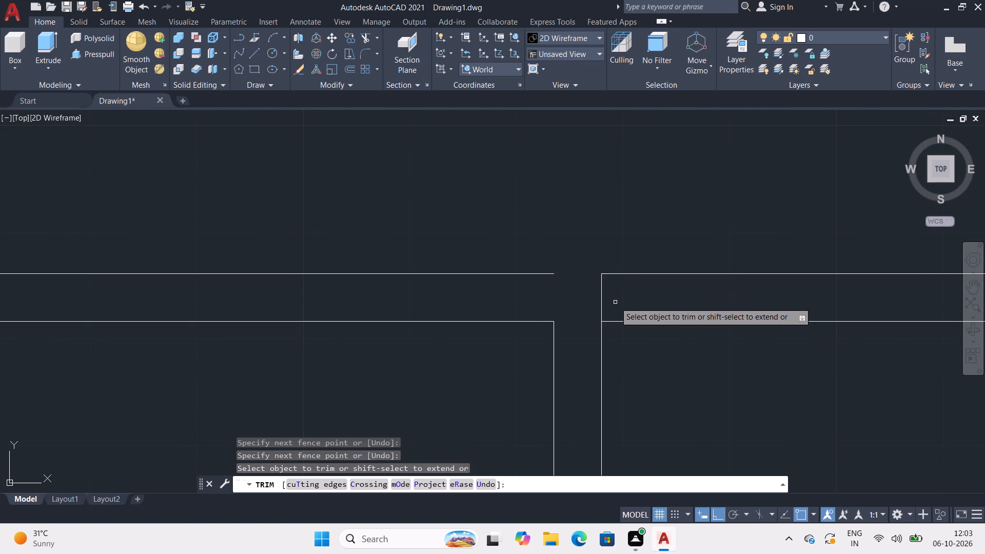
{"action": "key", "text": "ctrl+z"}
{"action": "left_click_drag", "start_coordinate": [622, 301], "coordinate": [585, 310]}
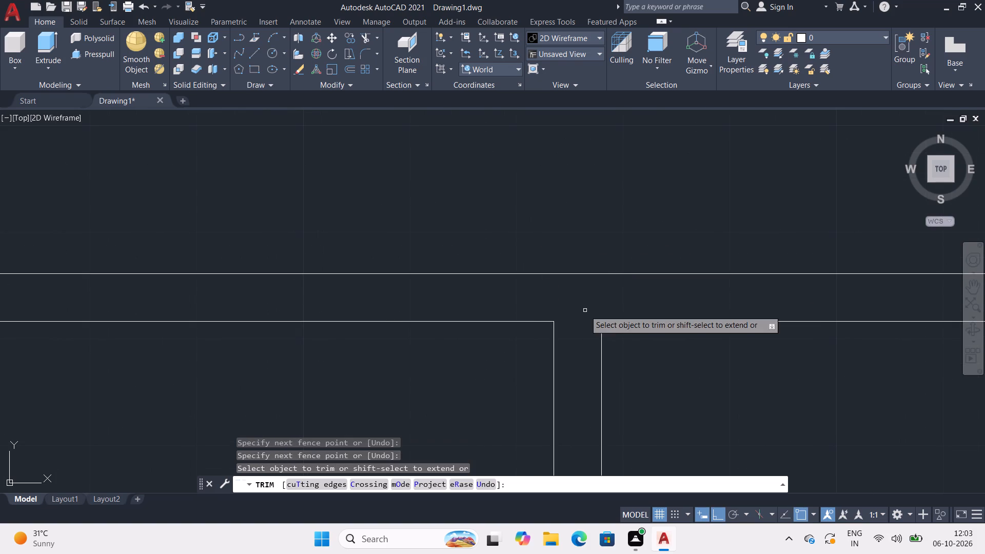
Trim the lower wall's upper edge between the partition's two lines to open their junction.
{"action": "scroll", "coordinate": [585, 310], "scroll_direction": "down", "scroll_amount": 3}
{"action": "scroll", "coordinate": [582, 359], "scroll_direction": "down", "scroll_amount": 2}
{"action": "middle_click_drag", "start_coordinate": [600, 361], "coordinate": [583, 170]}
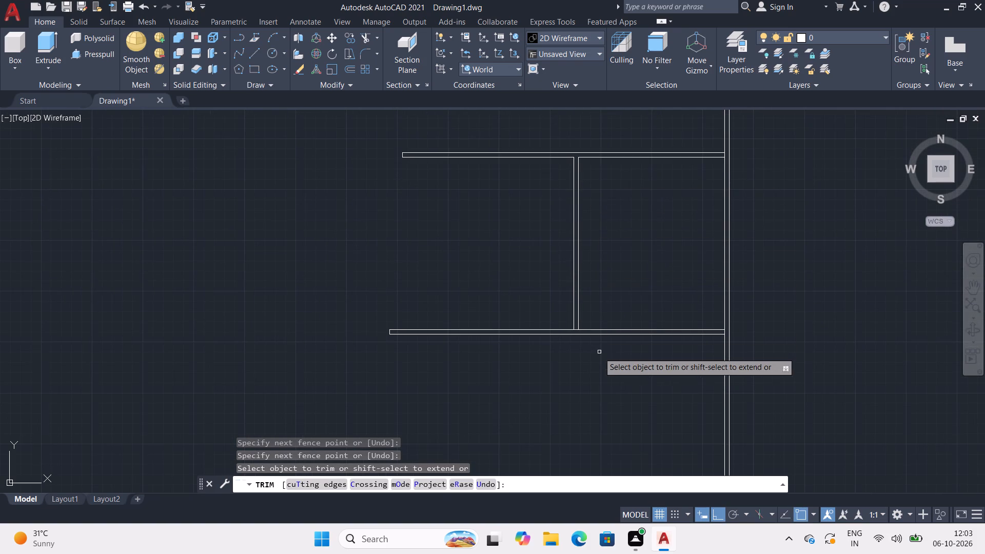
{"action": "scroll", "coordinate": [581, 343], "scroll_direction": "up", "scroll_amount": 3}
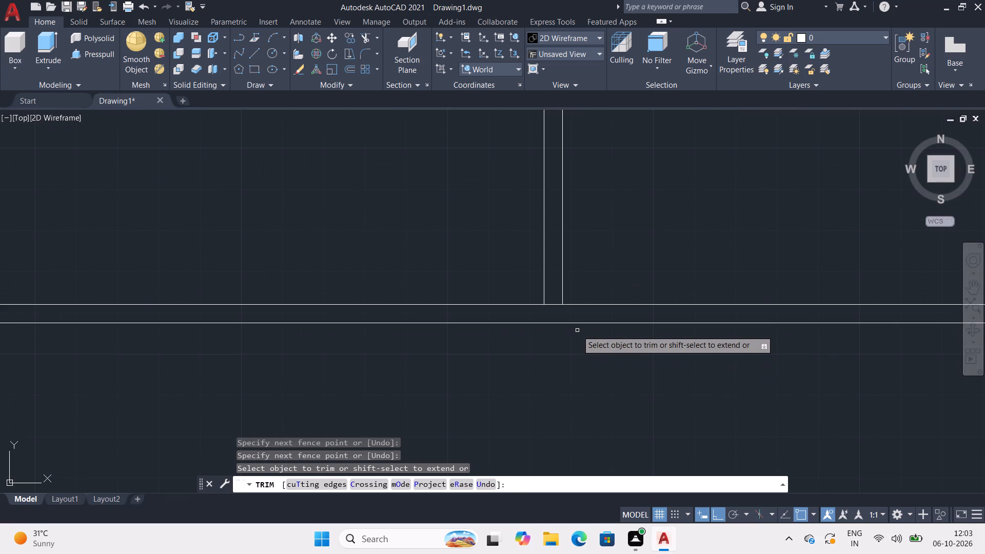
{"action": "left_click_drag", "start_coordinate": [548, 288], "coordinate": [551, 312]}
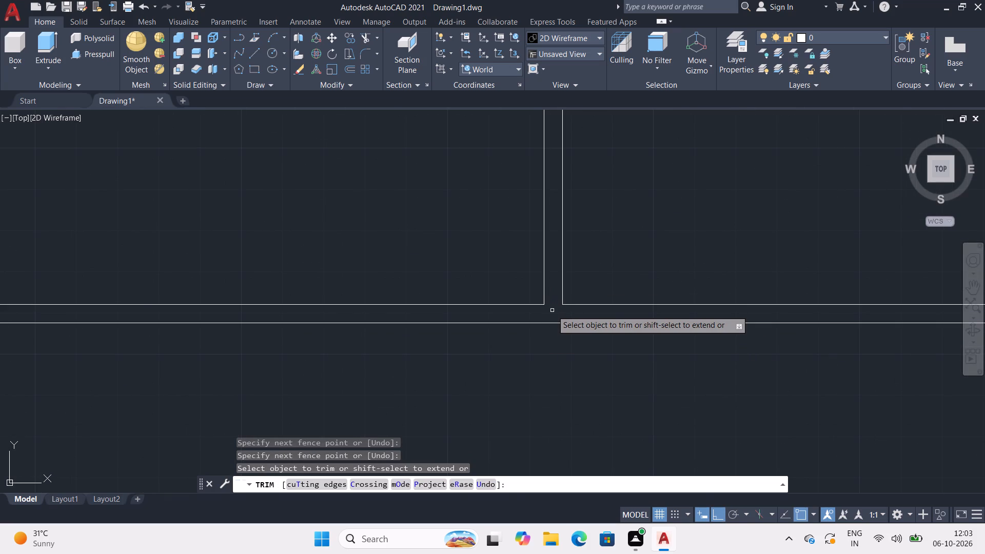
{"action": "key", "text": "Escape"}
{"action": "key", "text": "Escape"}
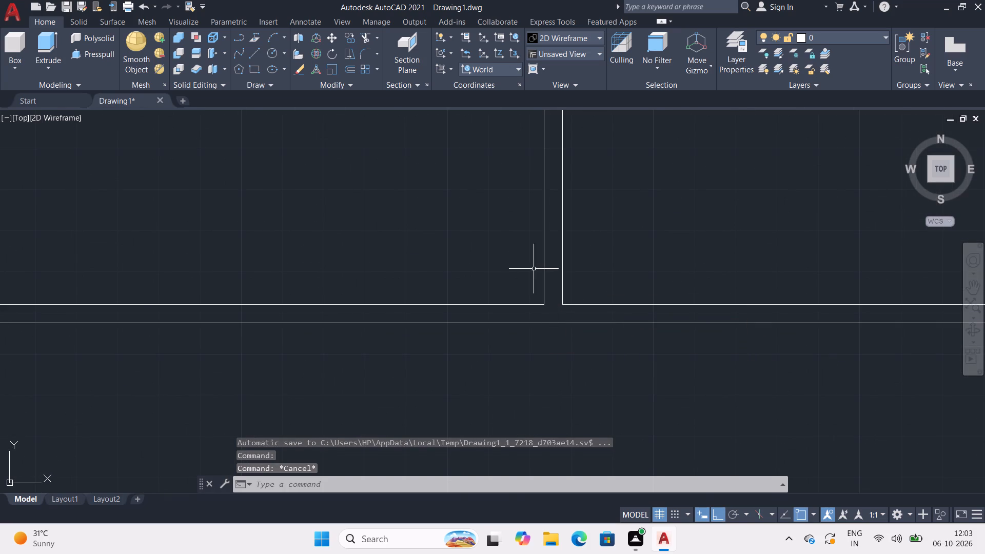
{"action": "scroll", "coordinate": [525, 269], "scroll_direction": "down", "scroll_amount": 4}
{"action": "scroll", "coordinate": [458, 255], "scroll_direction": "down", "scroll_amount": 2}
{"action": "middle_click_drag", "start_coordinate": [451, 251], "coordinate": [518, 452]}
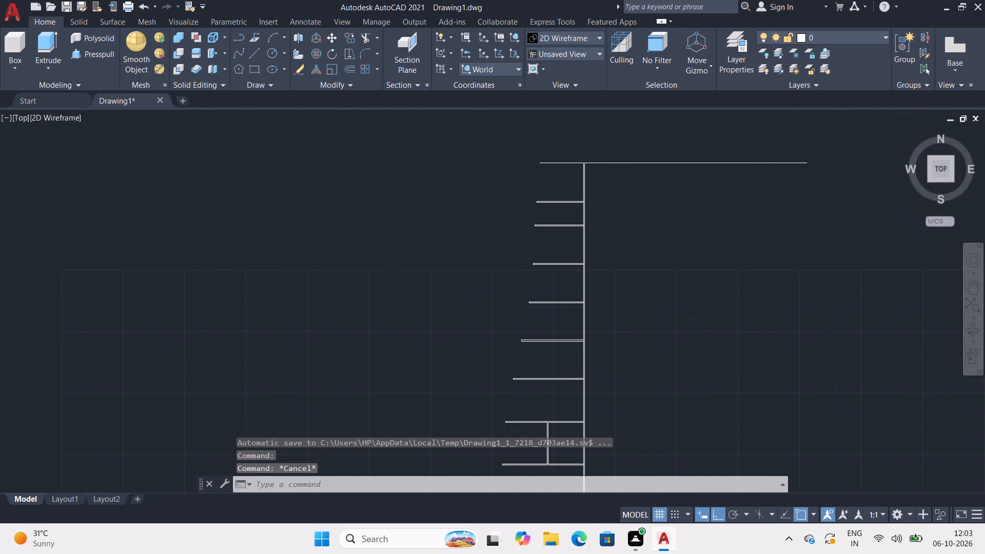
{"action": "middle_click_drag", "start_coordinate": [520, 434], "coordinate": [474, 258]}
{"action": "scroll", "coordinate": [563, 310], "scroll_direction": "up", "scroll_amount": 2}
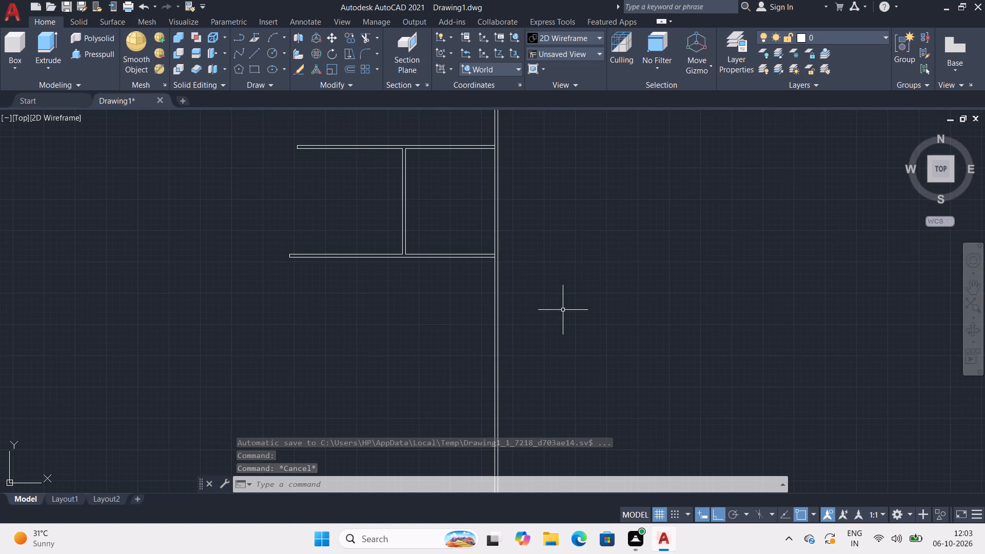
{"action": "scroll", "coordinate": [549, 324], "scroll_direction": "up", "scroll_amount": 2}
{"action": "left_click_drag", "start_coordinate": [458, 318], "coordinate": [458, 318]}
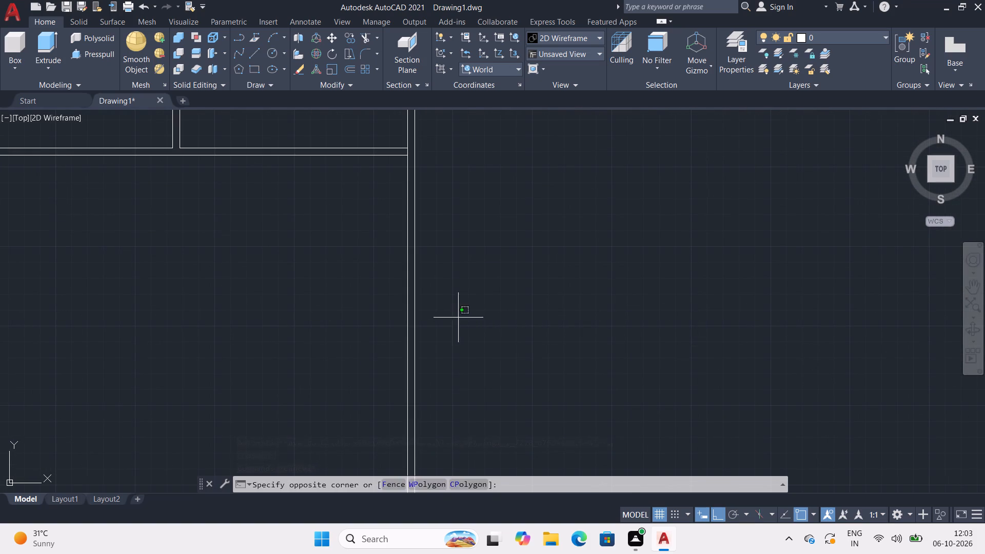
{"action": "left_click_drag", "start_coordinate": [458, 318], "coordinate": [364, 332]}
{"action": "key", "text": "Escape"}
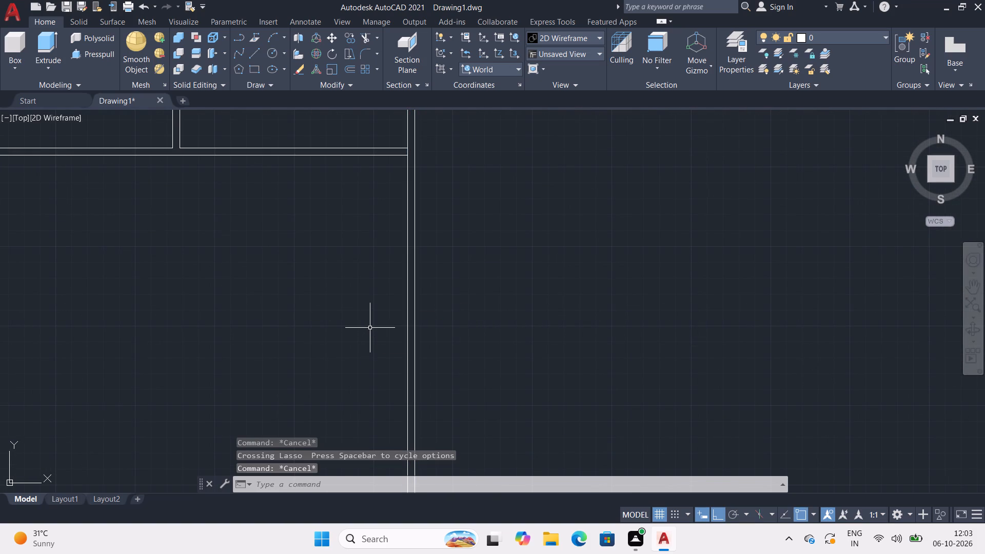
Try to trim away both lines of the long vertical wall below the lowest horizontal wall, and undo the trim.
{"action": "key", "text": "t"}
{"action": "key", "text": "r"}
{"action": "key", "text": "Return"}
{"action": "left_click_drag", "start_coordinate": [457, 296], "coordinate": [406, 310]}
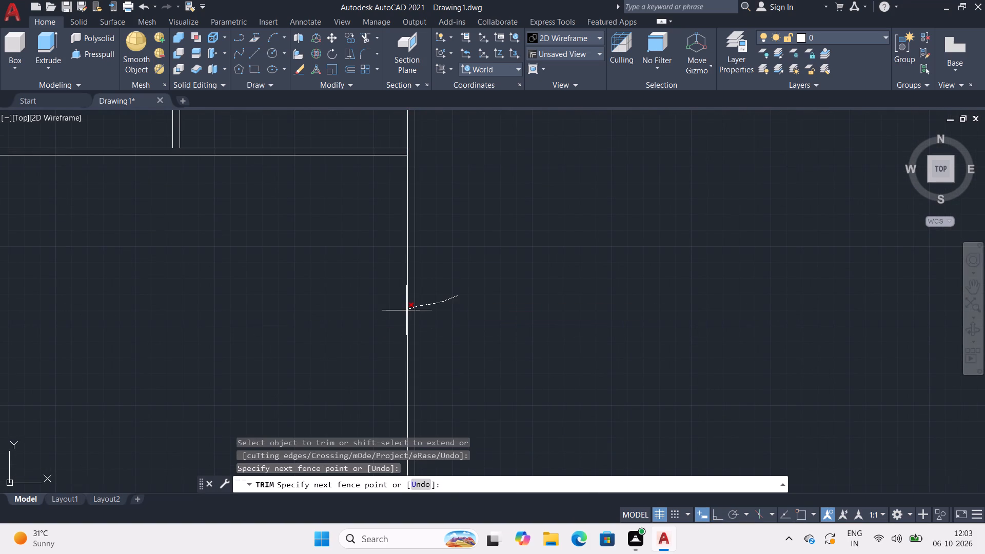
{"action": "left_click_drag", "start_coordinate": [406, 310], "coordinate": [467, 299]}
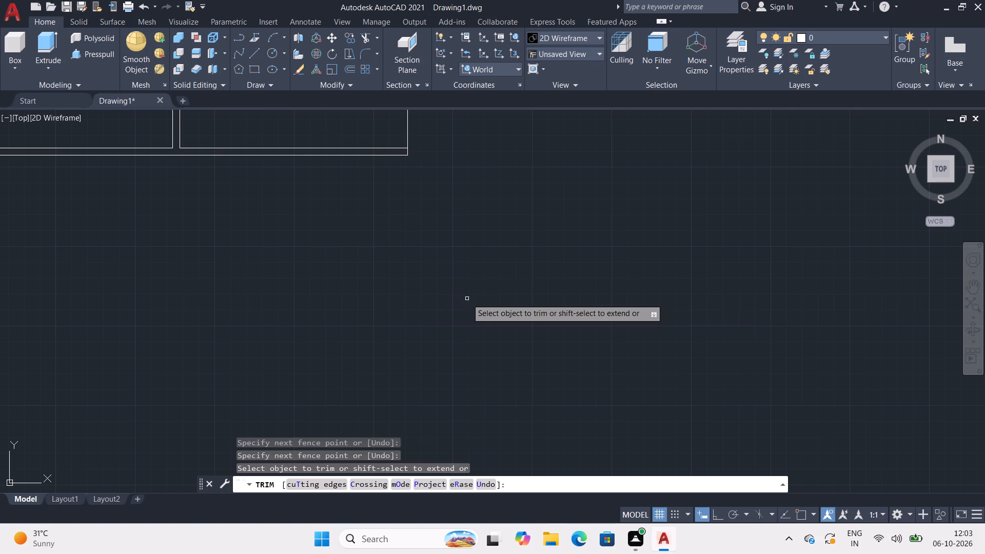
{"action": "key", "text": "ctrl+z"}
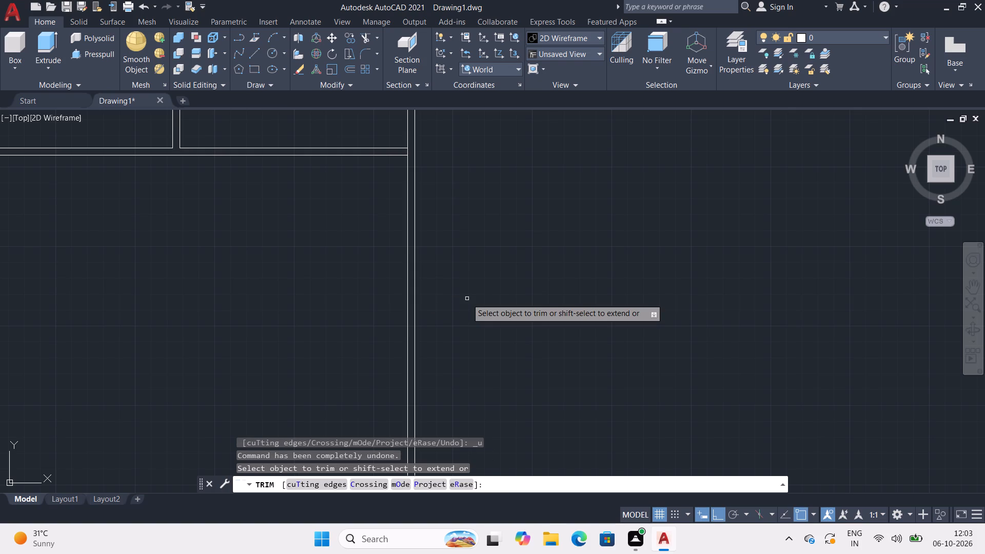
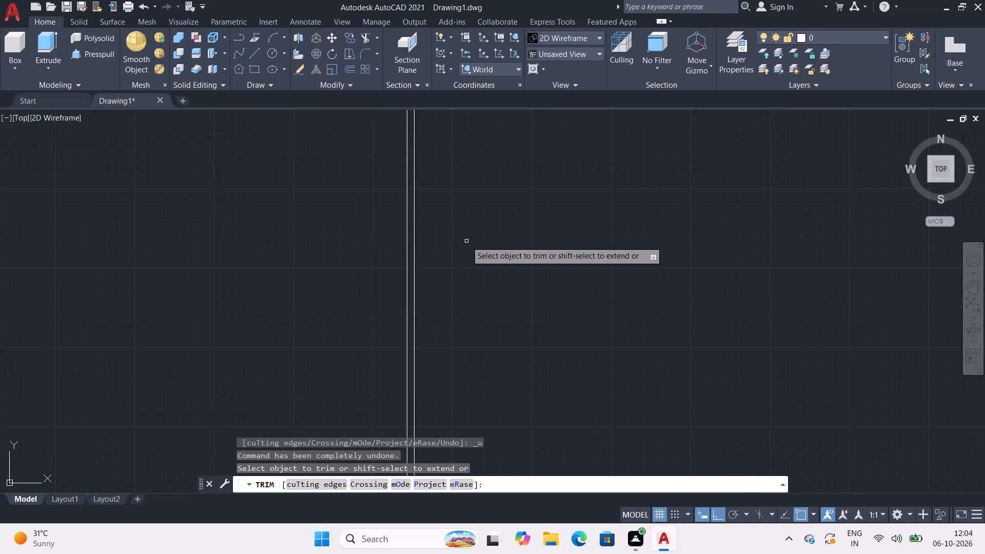
With Ortho off, draw a diagonal line about 3'-3 1/2" long from the long vertical wall's inner line to the lowest wall's upper line.
{"action": "scroll", "coordinate": [465, 252], "scroll_direction": "down", "scroll_amount": 2}
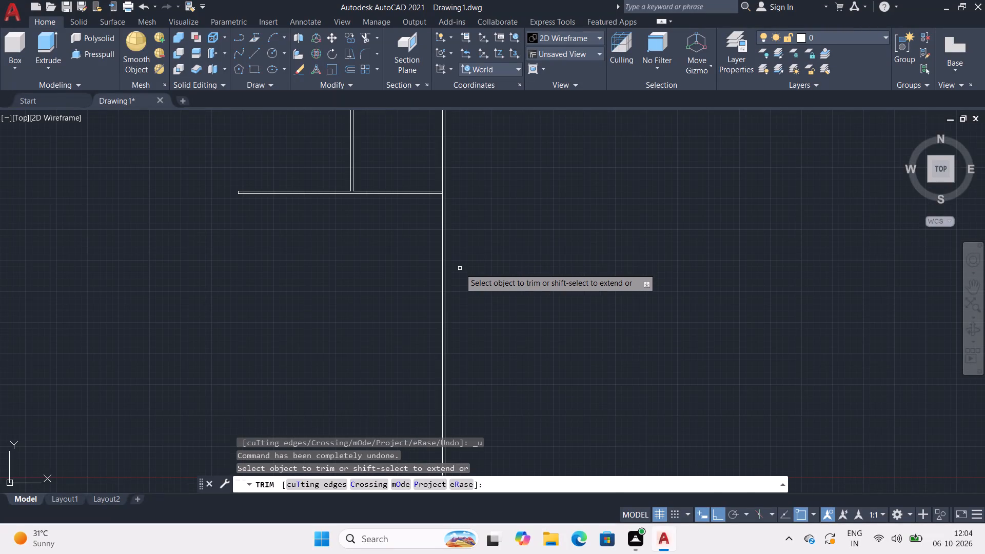
{"action": "scroll", "coordinate": [460, 268], "scroll_direction": "down", "scroll_amount": 1}
{"action": "key", "text": "Escape"}
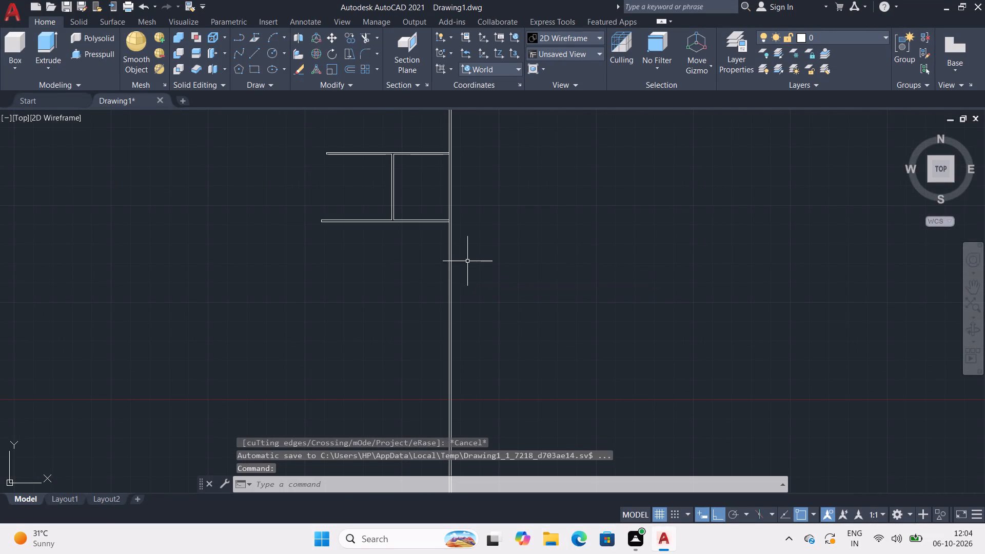
{"action": "key", "text": "Escape"}
{"action": "middle_click_drag", "start_coordinate": [461, 244], "coordinate": [580, 403]}
{"action": "scroll", "coordinate": [566, 372], "scroll_direction": "up", "scroll_amount": 2}
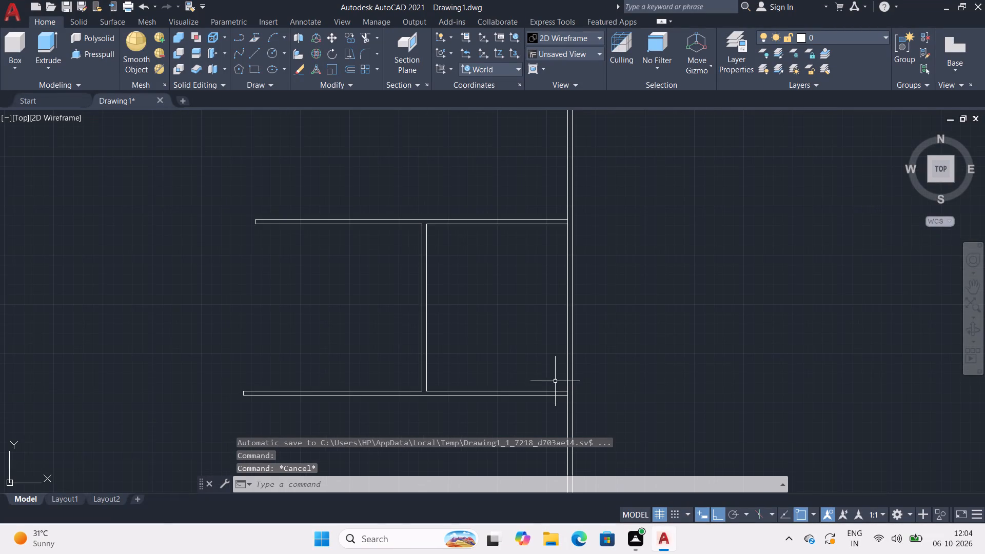
{"action": "scroll", "coordinate": [550, 373], "scroll_direction": "up", "scroll_amount": 2}
{"action": "middle_click_drag", "start_coordinate": [547, 367], "coordinate": [478, 275]}
{"action": "key", "text": "l"}
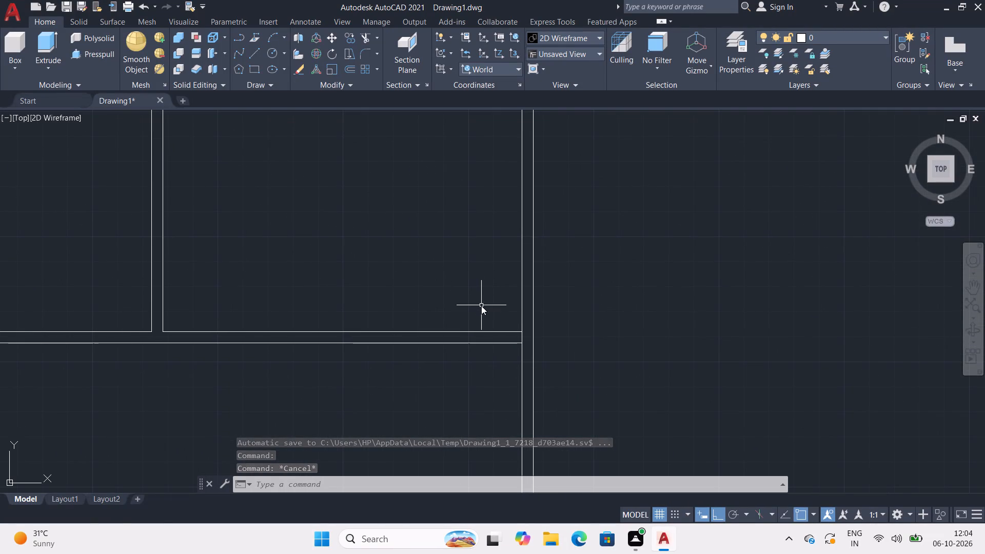
{"action": "key", "text": "Return"}
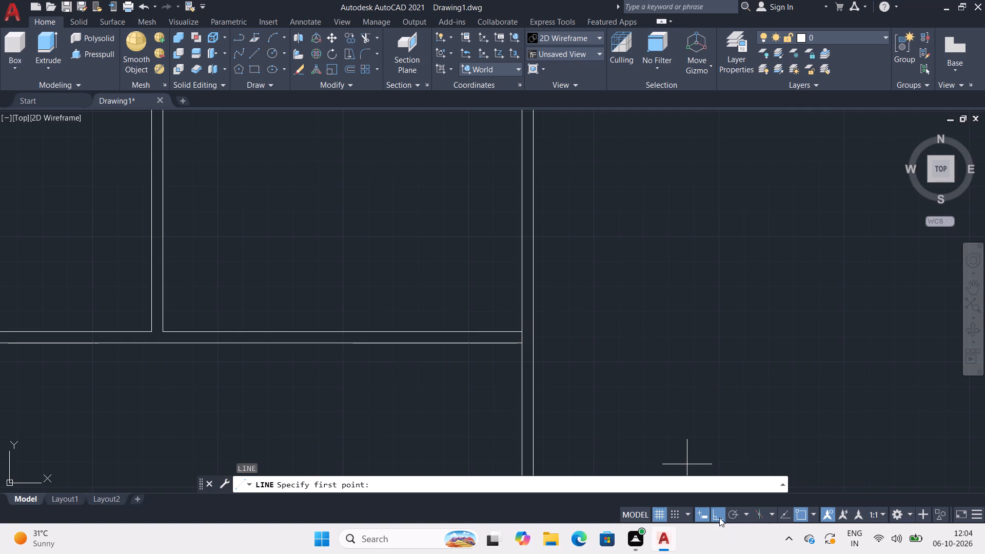
{"action": "left_click", "coordinate": [719, 517]}
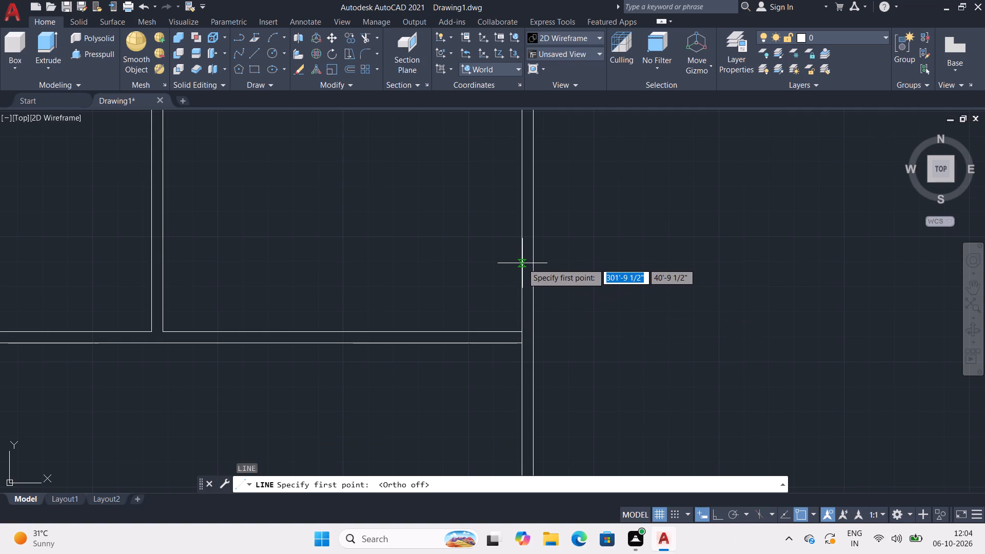
{"action": "left_click", "coordinate": [522, 263]}
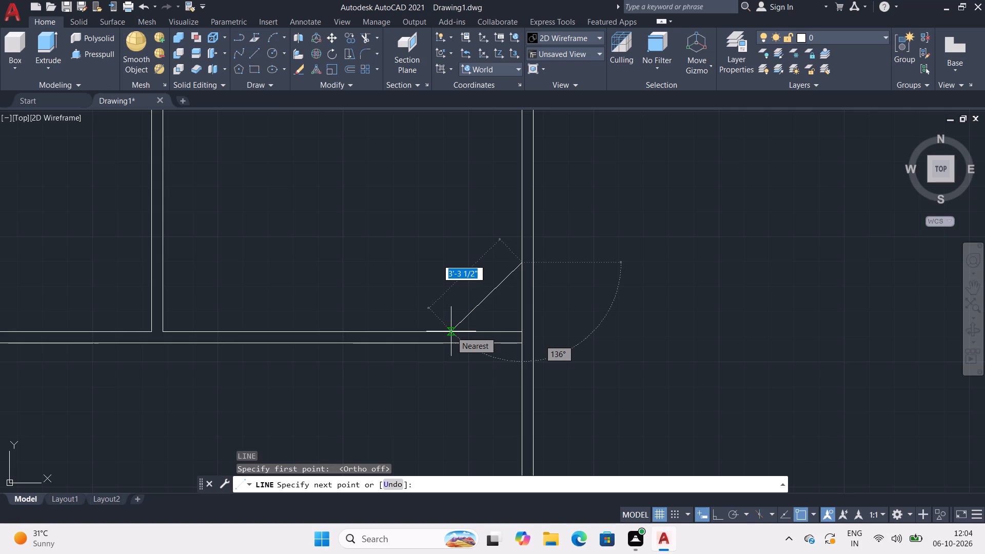
{"action": "left_click", "coordinate": [451, 331]}
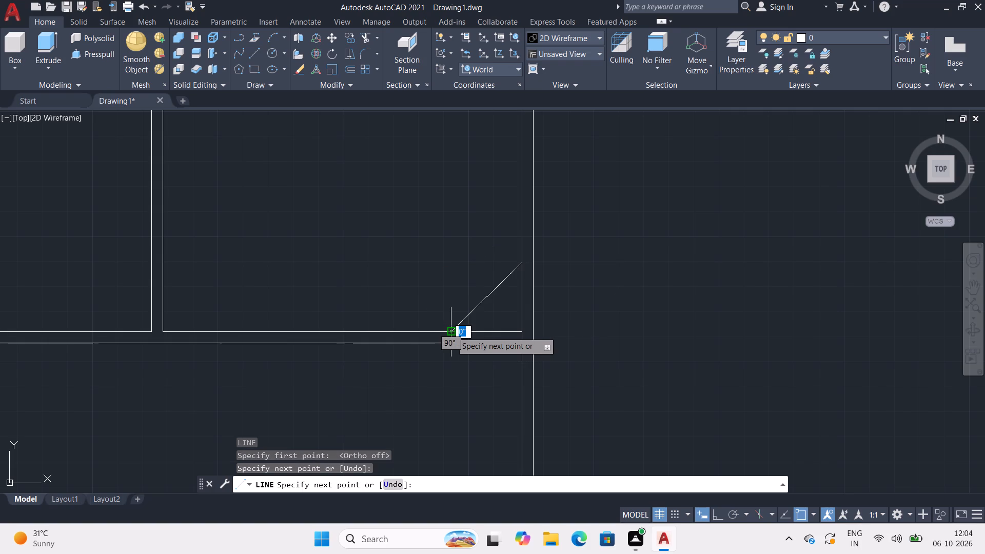
{"action": "key", "text": "Escape"}
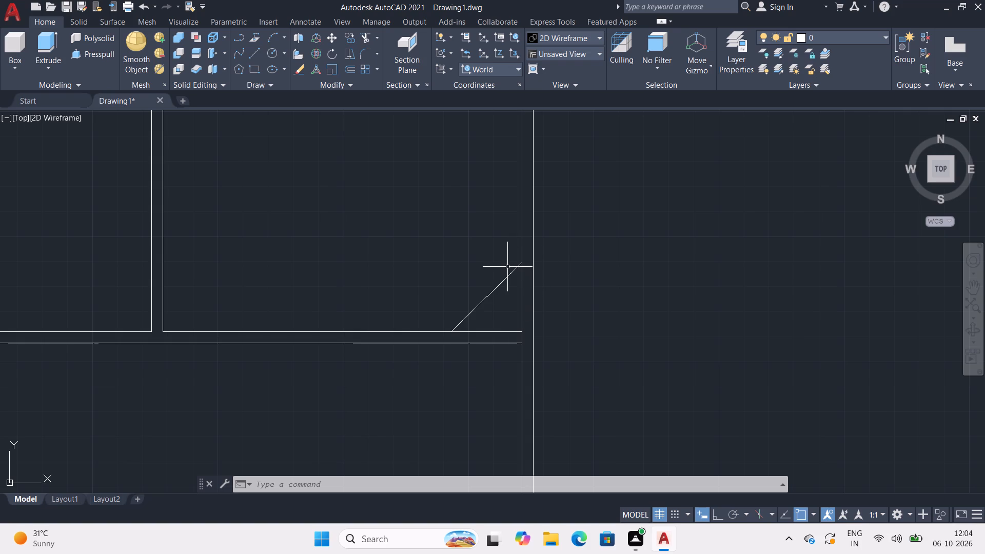
Extend both ends of the diagonal line to the outer lines of the vertical and lowest horizontal walls.
{"action": "type", "text": "ex"}
{"action": "key", "text": "Return"}
{"action": "left_click_drag", "start_coordinate": [507, 267], "coordinate": [507, 292]}
{"action": "left_click_drag", "start_coordinate": [484, 270], "coordinate": [485, 298]}
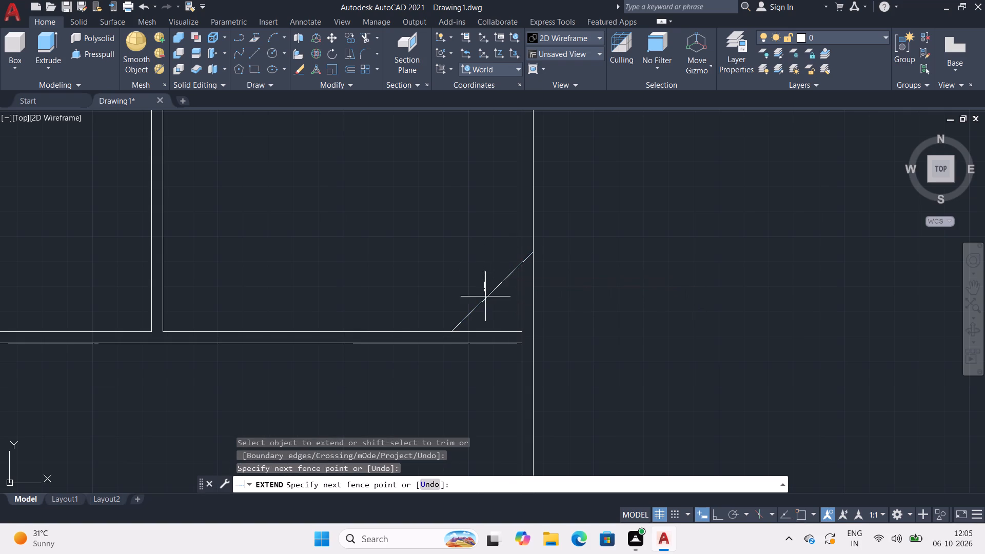
{"action": "left_click_drag", "start_coordinate": [485, 298], "coordinate": [489, 314]}
{"action": "key", "text": "Escape"}
{"action": "key", "text": "Escape"}
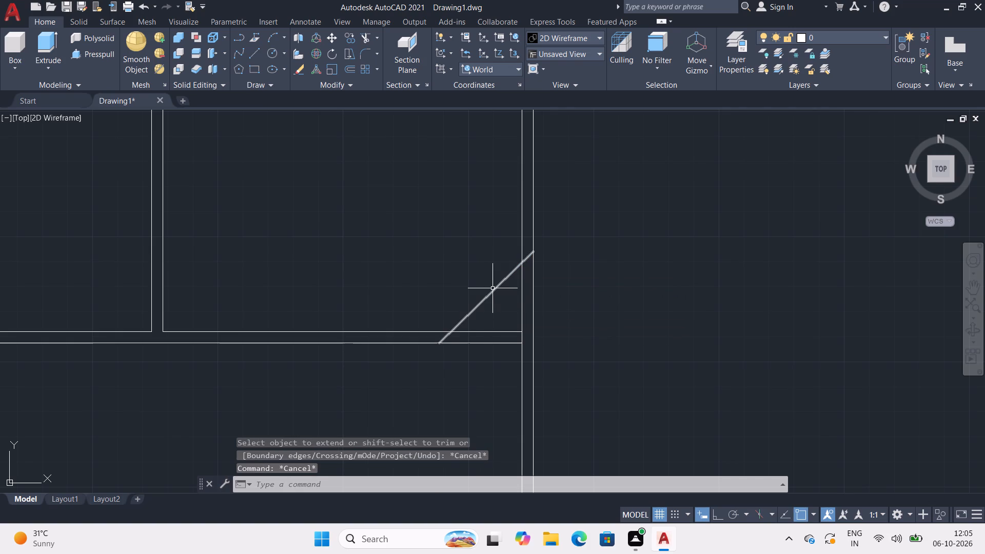
Offset the diagonal line 4 1/2" toward the room's interior to form a double-line wall.
{"action": "key", "text": "o"}
{"action": "key", "text": "Return"}
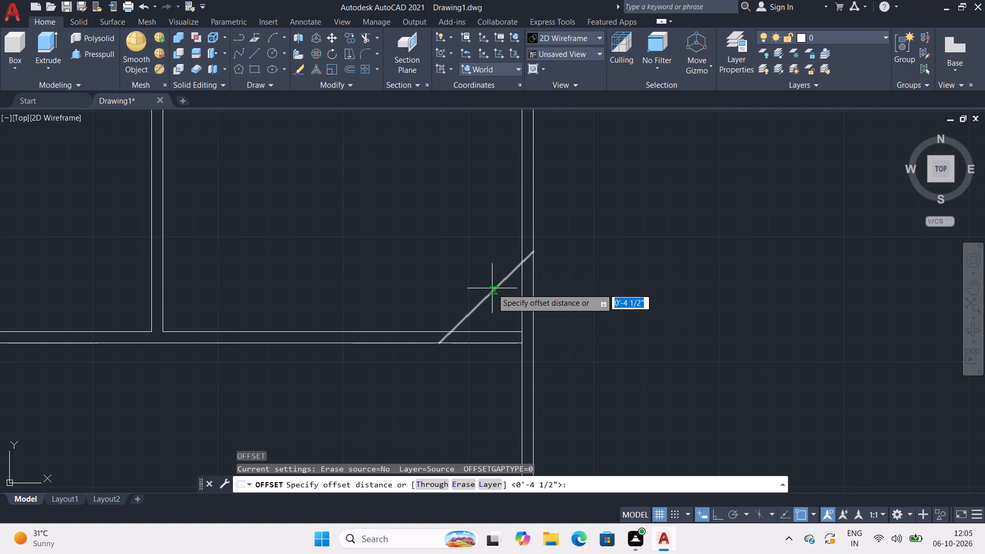
{"action": "key", "text": "Return"}
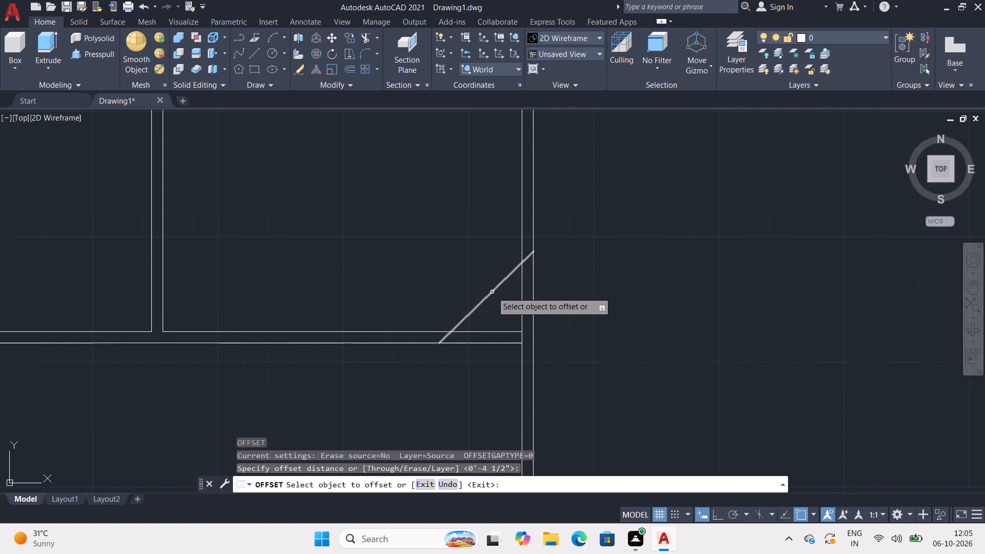
{"action": "left_click", "coordinate": [492, 292]}
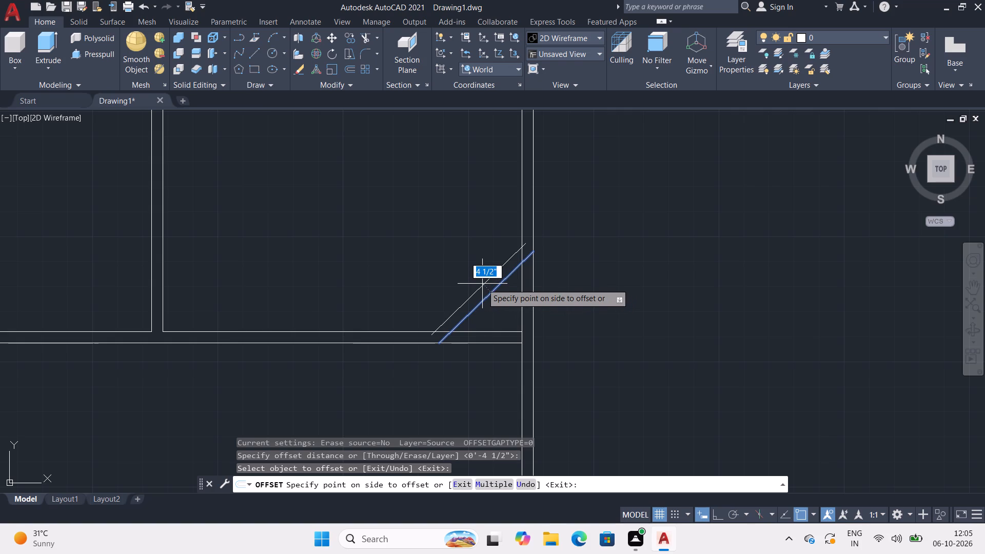
{"action": "left_click", "coordinate": [482, 284]}
{"action": "scroll", "coordinate": [470, 289], "scroll_direction": "up", "scroll_amount": 2}
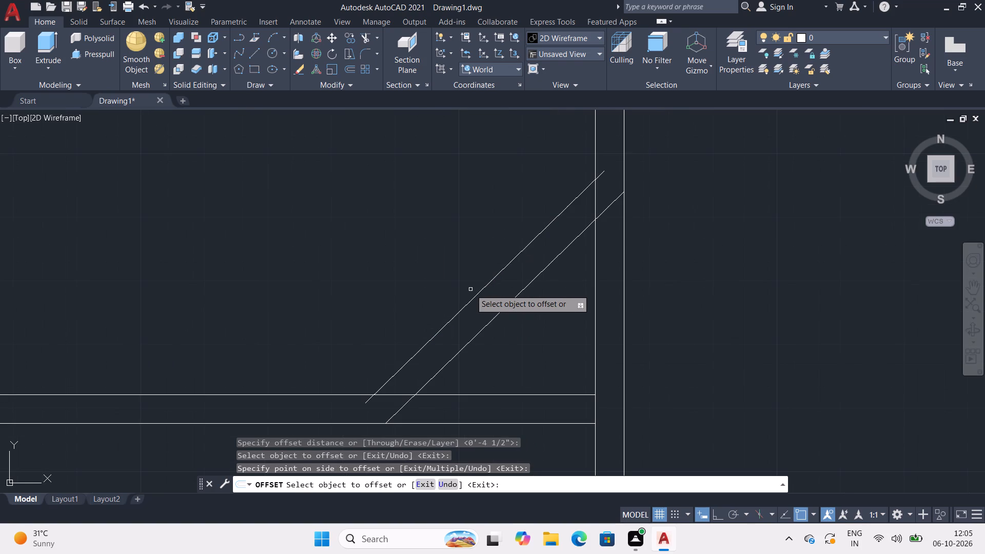
{"action": "key", "text": "Escape"}
Trim the inner diagonal's overhanging ends and the wall lines crossing between the two diagonals to open both junctions.
{"action": "type", "text": "tr"}
{"action": "key", "text": "Return"}
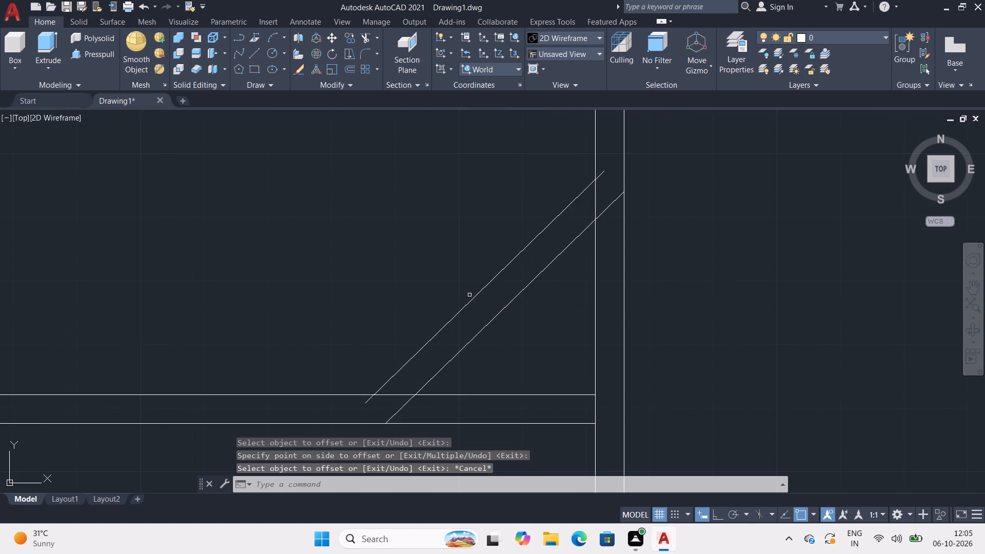
{"action": "left_click_drag", "start_coordinate": [371, 402], "coordinate": [357, 400]}
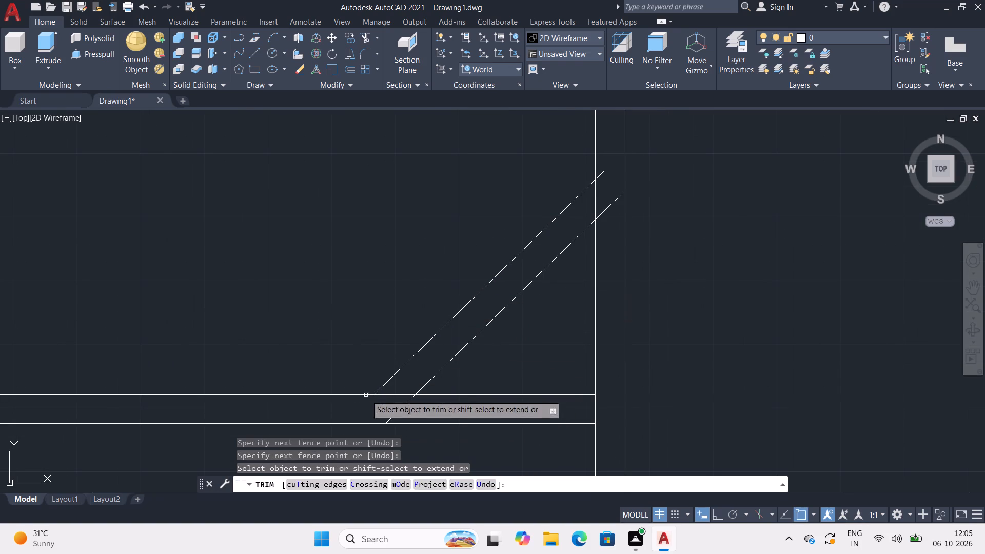
{"action": "left_click_drag", "start_coordinate": [601, 171], "coordinate": [601, 177]}
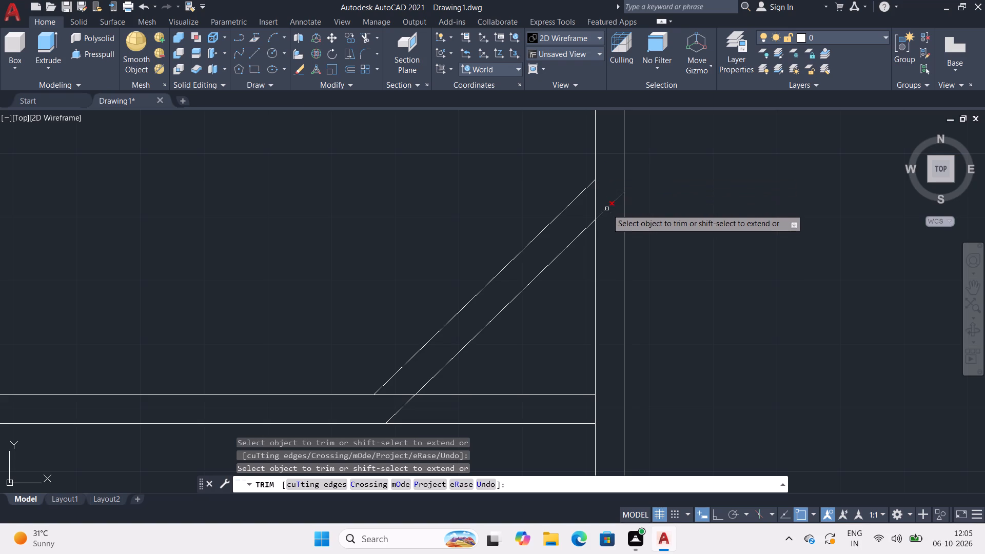
{"action": "left_click_drag", "start_coordinate": [605, 194], "coordinate": [584, 207]}
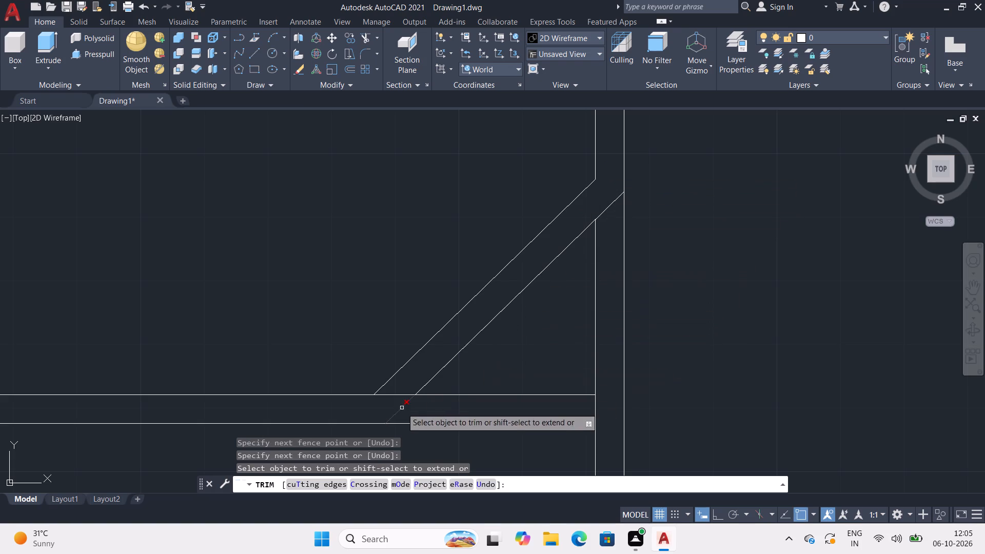
{"action": "left_click_drag", "start_coordinate": [402, 377], "coordinate": [380, 410]}
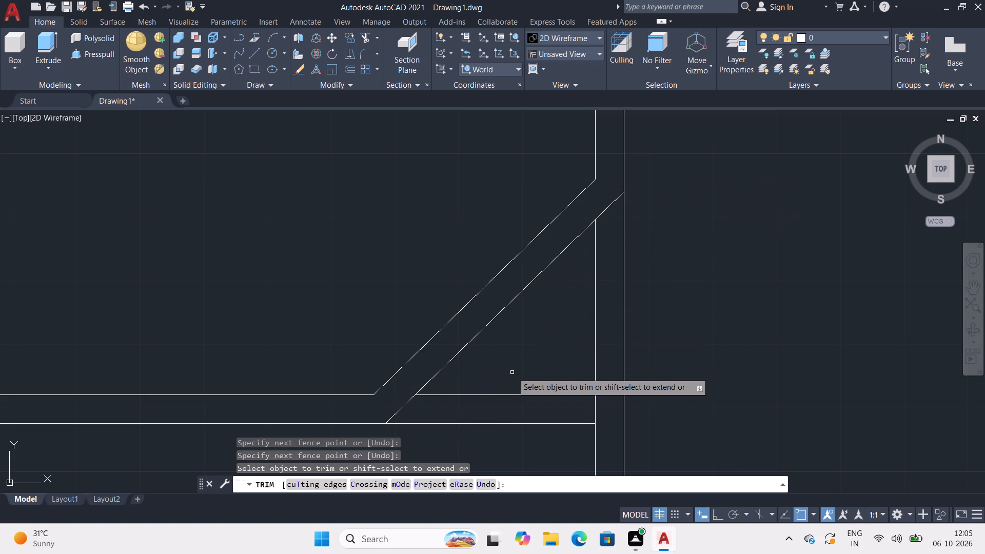
Trim away the old square corner outside the diagonal wall, including the vertical wall's continuation below it.
{"action": "left_click_drag", "start_coordinate": [513, 370], "coordinate": [601, 311]}
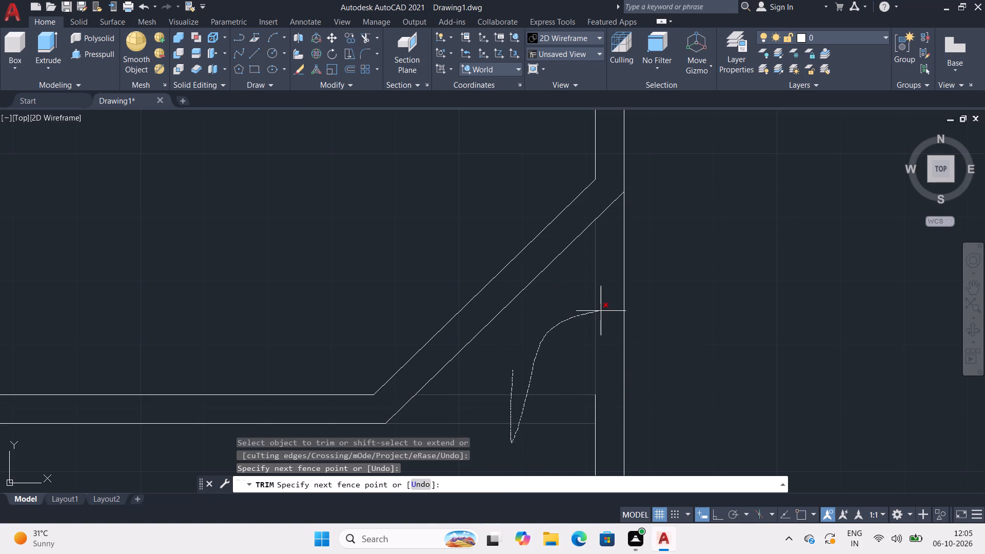
{"action": "left_click_drag", "start_coordinate": [601, 311], "coordinate": [584, 411]}
{"action": "scroll", "coordinate": [594, 325], "scroll_direction": "down", "scroll_amount": 4}
{"action": "middle_click_drag", "start_coordinate": [620, 311], "coordinate": [635, 250]}
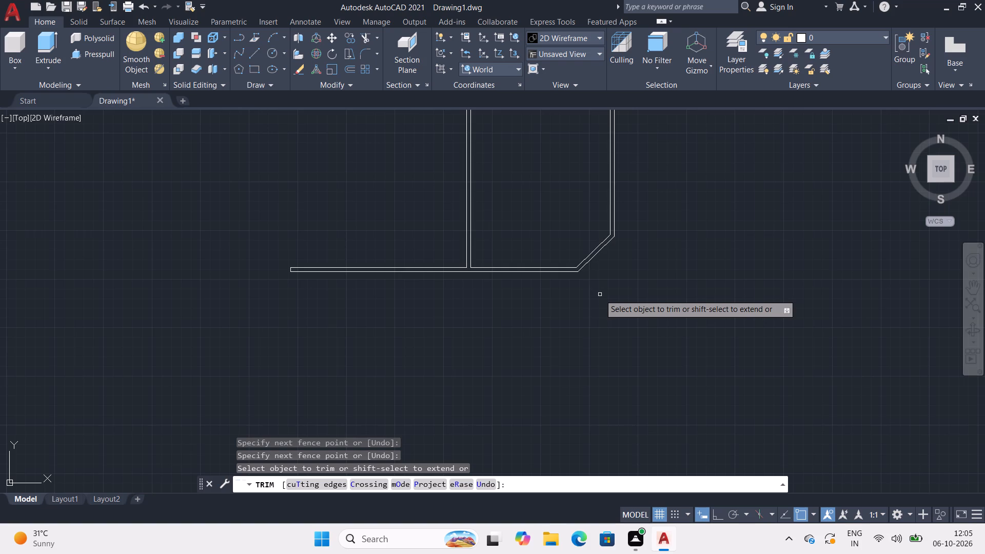
{"action": "scroll", "coordinate": [600, 294], "scroll_direction": "up", "scroll_amount": 1}
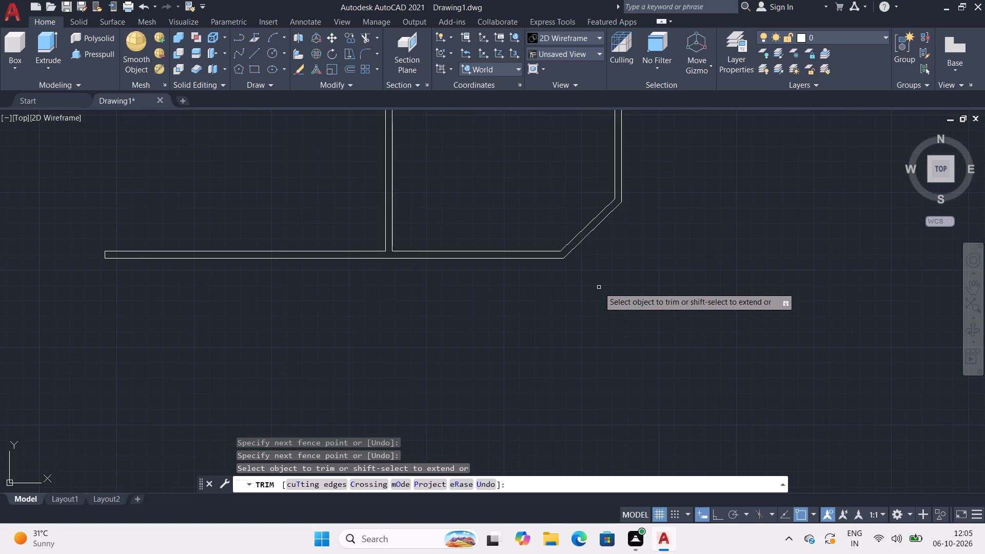
{"action": "key", "text": "Escape"}
{"action": "key", "text": "Escape"}
Offset the single horizontal line at the top of the left-hand rooms upward by 4 1/2".
{"action": "middle_click_drag", "start_coordinate": [557, 264], "coordinate": [604, 313]}
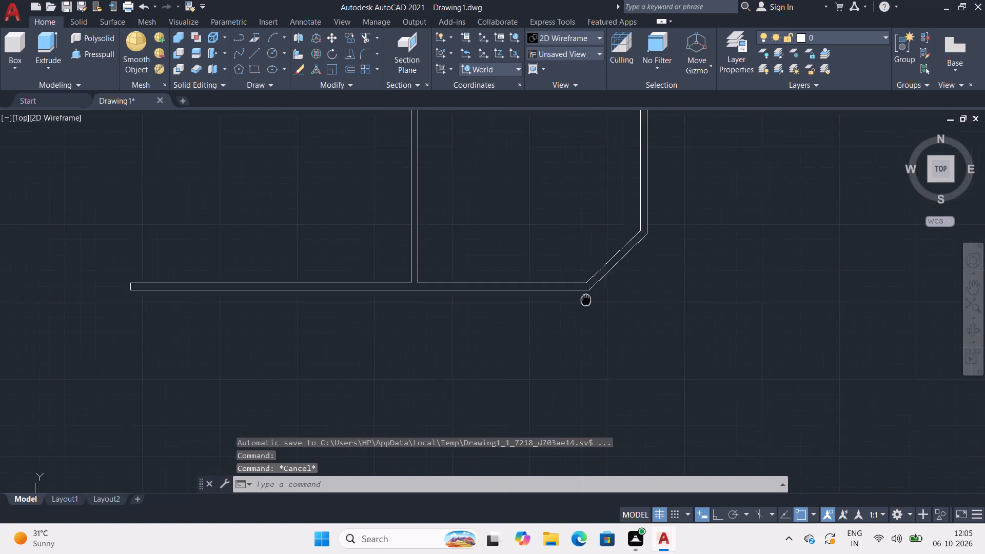
{"action": "middle_click_drag", "start_coordinate": [604, 313], "coordinate": [818, 505]}
{"action": "scroll", "coordinate": [535, 332], "scroll_direction": "down", "scroll_amount": 3}
{"action": "middle_click_drag", "start_coordinate": [530, 327], "coordinate": [528, 333]}
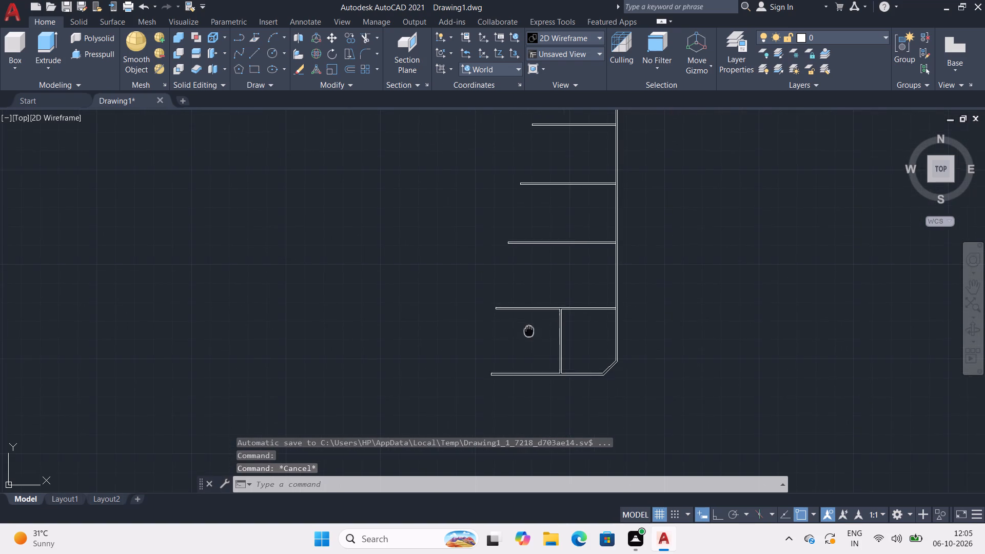
{"action": "middle_click_drag", "start_coordinate": [528, 333], "coordinate": [511, 417]}
{"action": "middle_click_drag", "start_coordinate": [510, 346], "coordinate": [561, 430]}
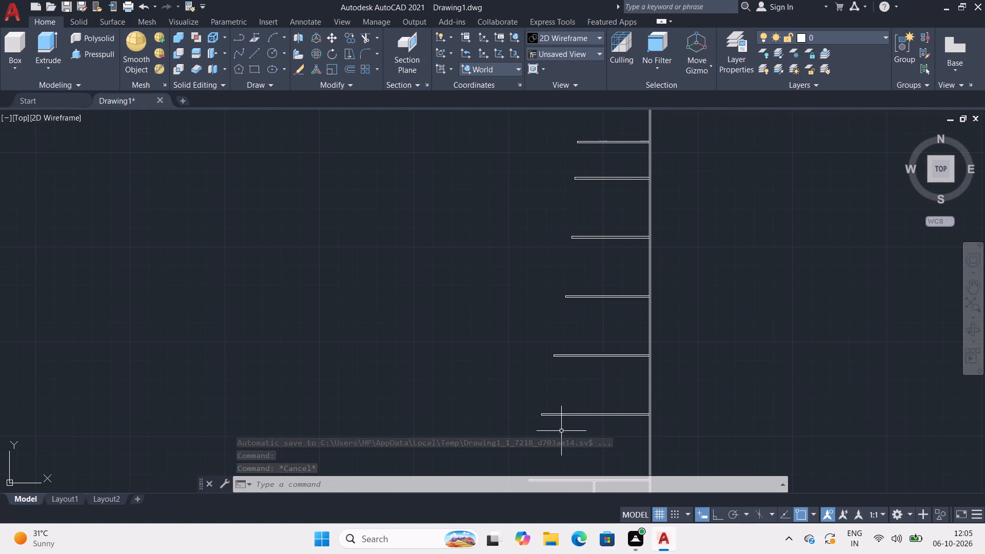
{"action": "middle_click_drag", "start_coordinate": [561, 419], "coordinate": [566, 463]}
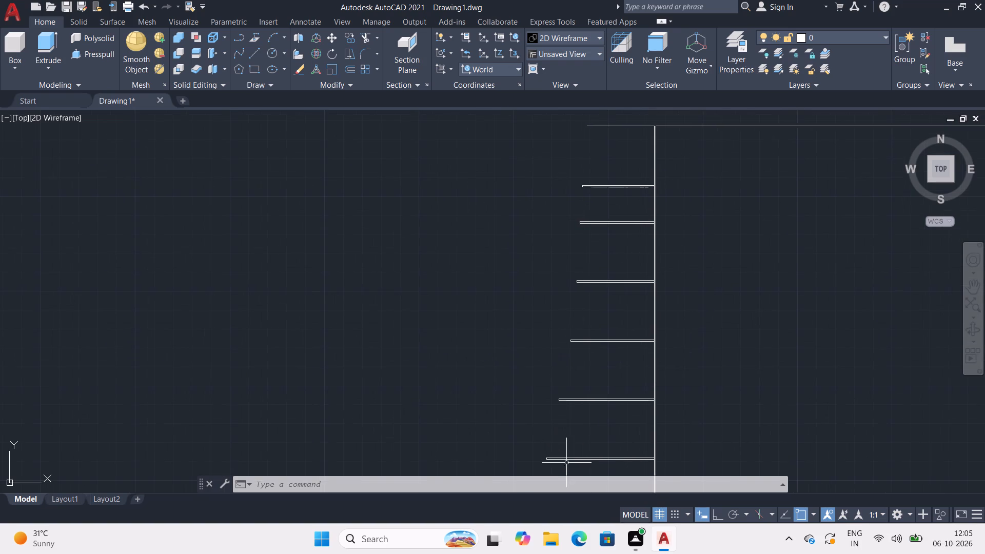
{"action": "middle_click_drag", "start_coordinate": [583, 291], "coordinate": [550, 372]}
{"action": "scroll", "coordinate": [546, 272], "scroll_direction": "up", "scroll_amount": 2}
{"action": "middle_click_drag", "start_coordinate": [541, 237], "coordinate": [517, 309]}
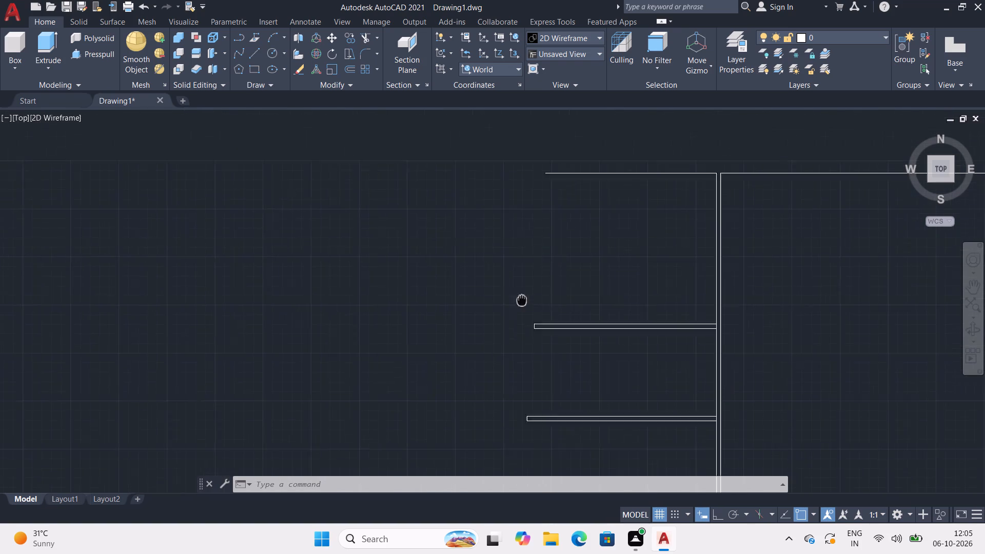
{"action": "middle_click_drag", "start_coordinate": [517, 309], "coordinate": [505, 343]}
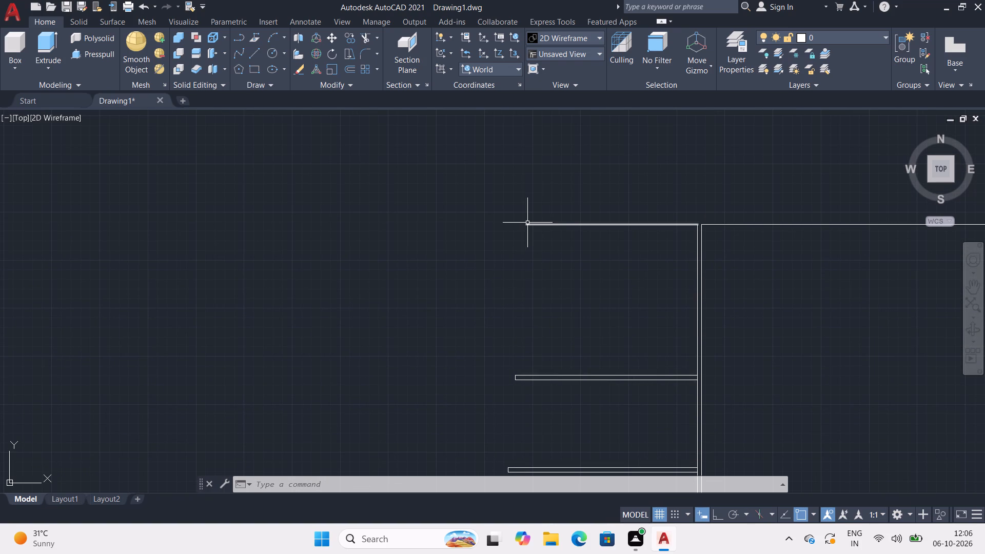
{"action": "left_click", "coordinate": [543, 224]}
{"action": "key", "text": "o"}
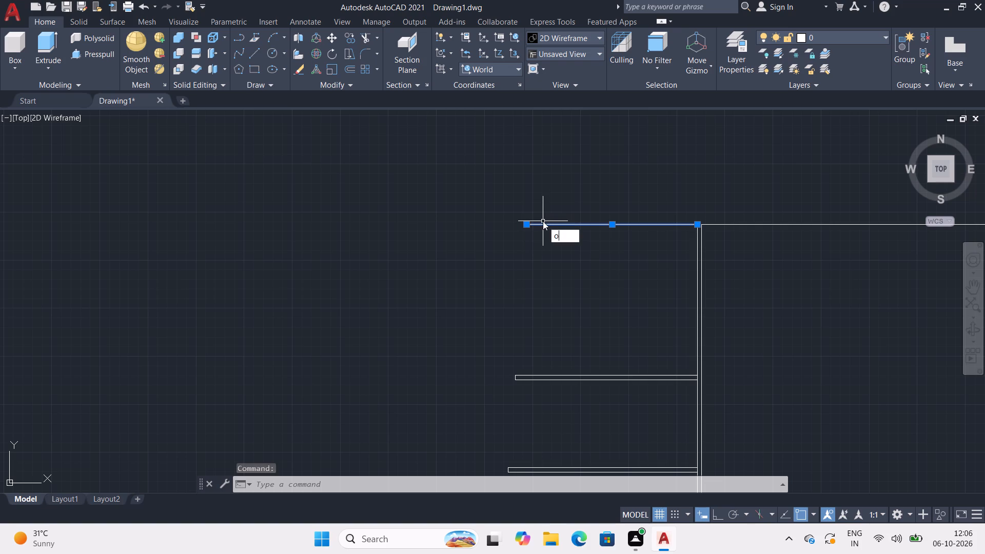
{"action": "key", "text": "Return"}
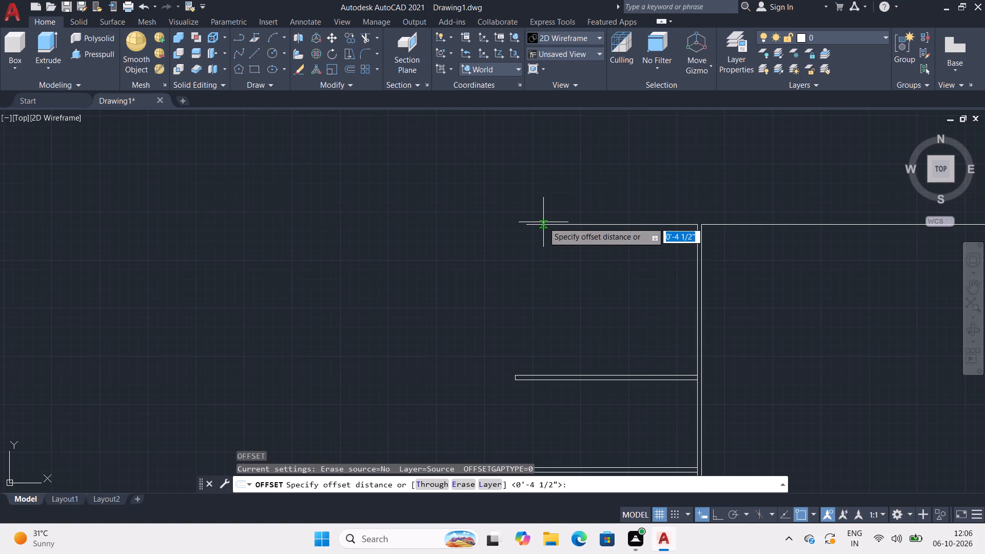
{"action": "key", "text": "Return"}
{"action": "left_click", "coordinate": [547, 212]}
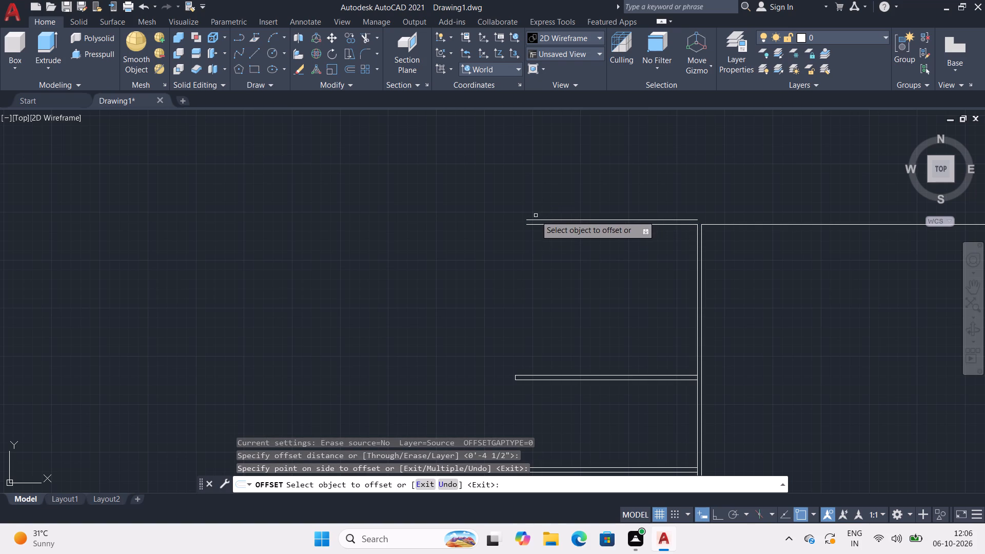
{"action": "key", "text": "Escape"}
{"action": "key", "text": "Escape"}
Draw a slanted line about 13'-6" long from the top wall's outer left end to the first partition's upper left corner.
{"action": "key", "text": "l"}
{"action": "key", "text": "Return"}
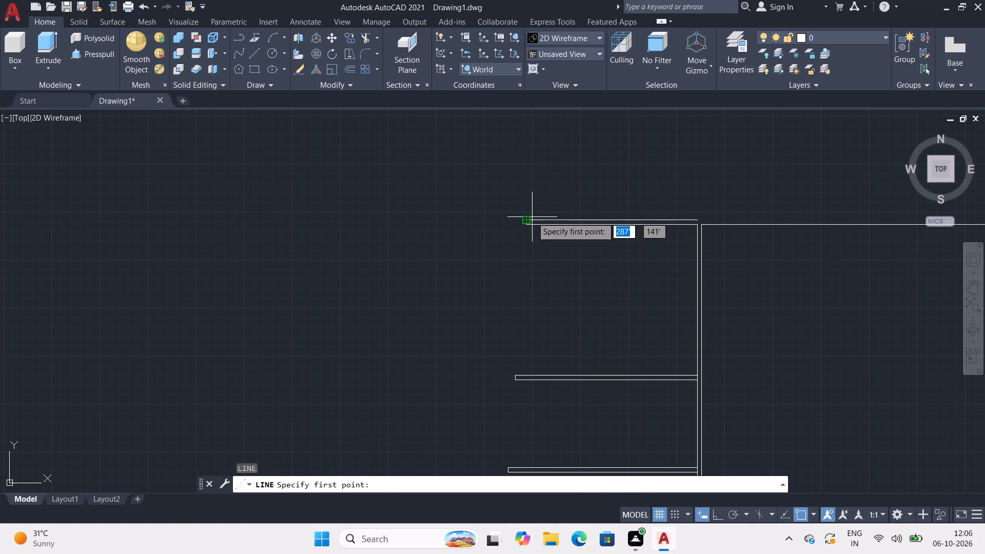
{"action": "left_click", "coordinate": [527, 220]}
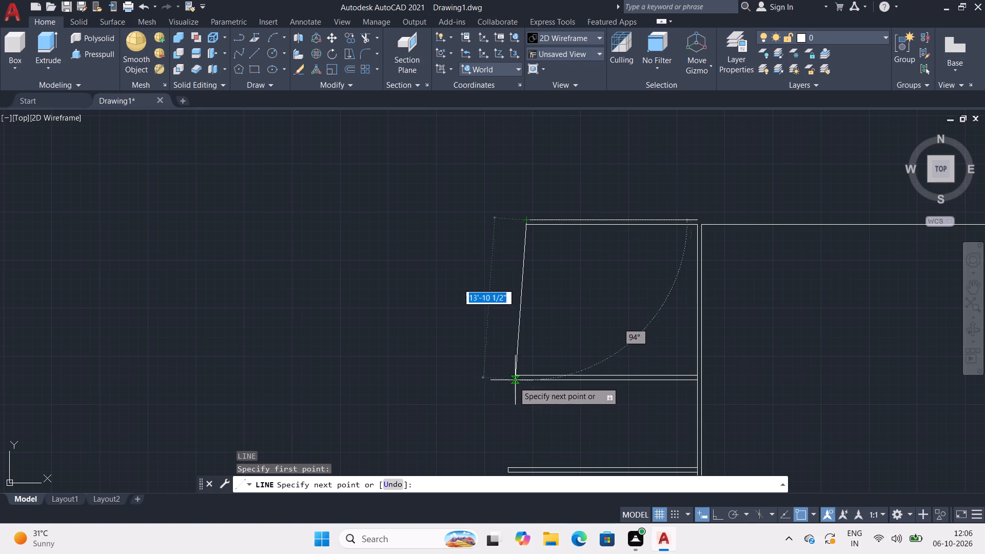
{"action": "middle_click_drag", "start_coordinate": [514, 381], "coordinate": [499, 273]}
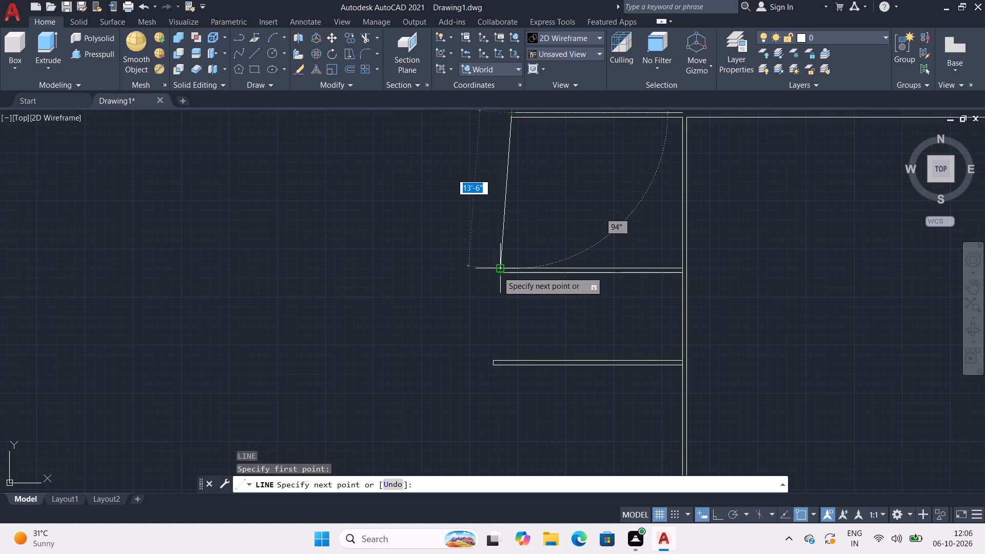
{"action": "scroll", "coordinate": [498, 271], "scroll_direction": "up", "scroll_amount": 4}
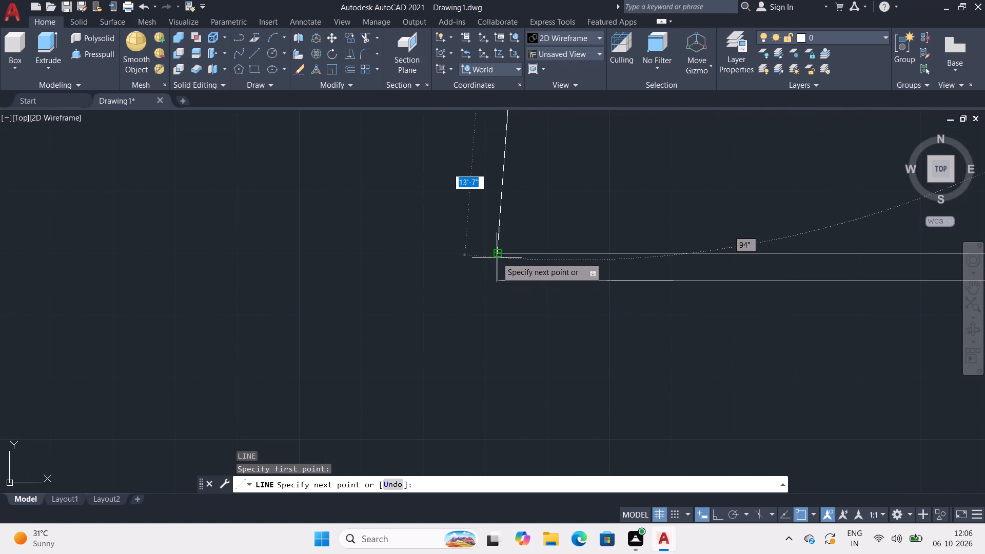
{"action": "left_click", "coordinate": [497, 257]}
{"action": "key", "text": "space"}
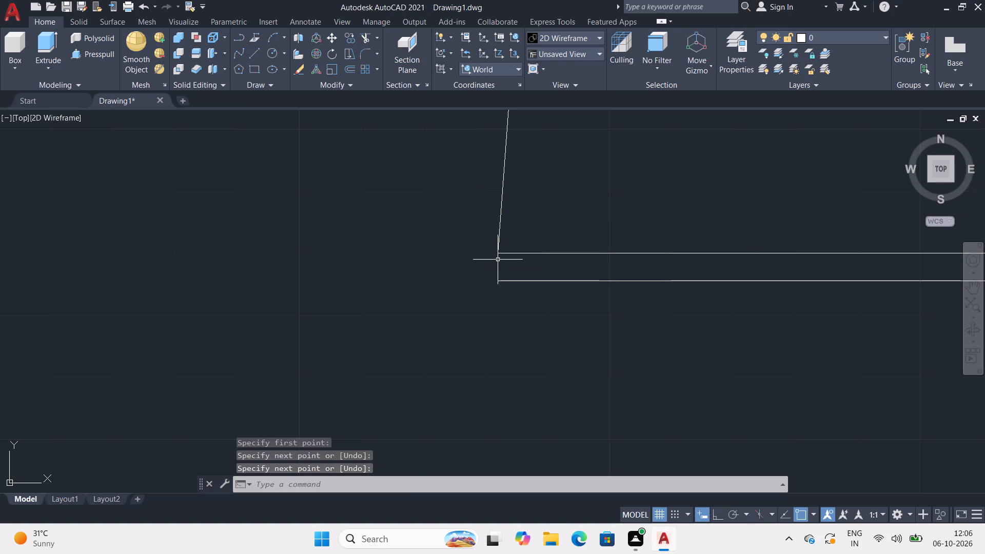
Draw a slanted line about 7'-8" long from the first partition's lower left corner to the second partition's upper left corner.
{"action": "key", "text": "l"}
{"action": "key", "text": "Return"}
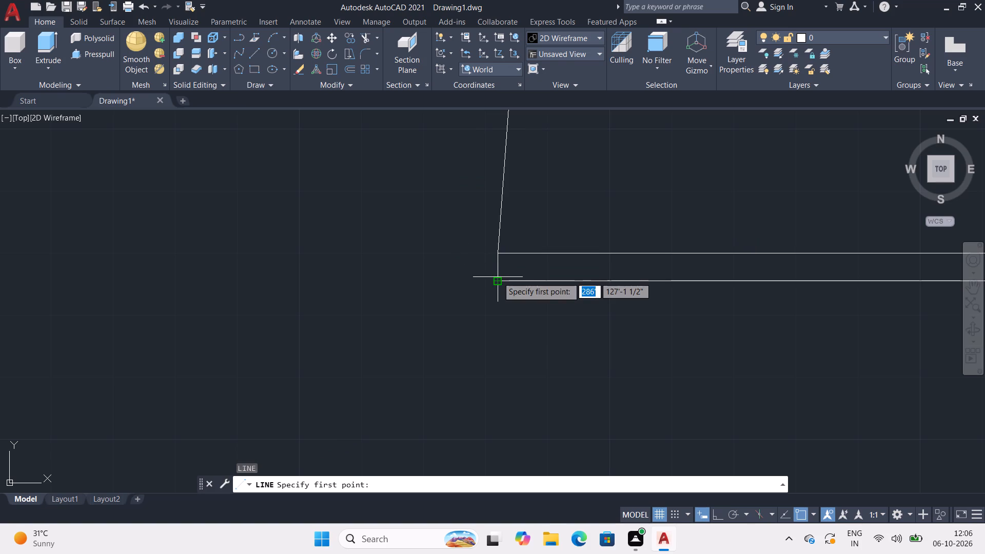
{"action": "left_click", "coordinate": [498, 277]}
{"action": "scroll", "coordinate": [500, 312], "scroll_direction": "down", "scroll_amount": 2}
{"action": "middle_click_drag", "start_coordinate": [499, 315], "coordinate": [581, 206]}
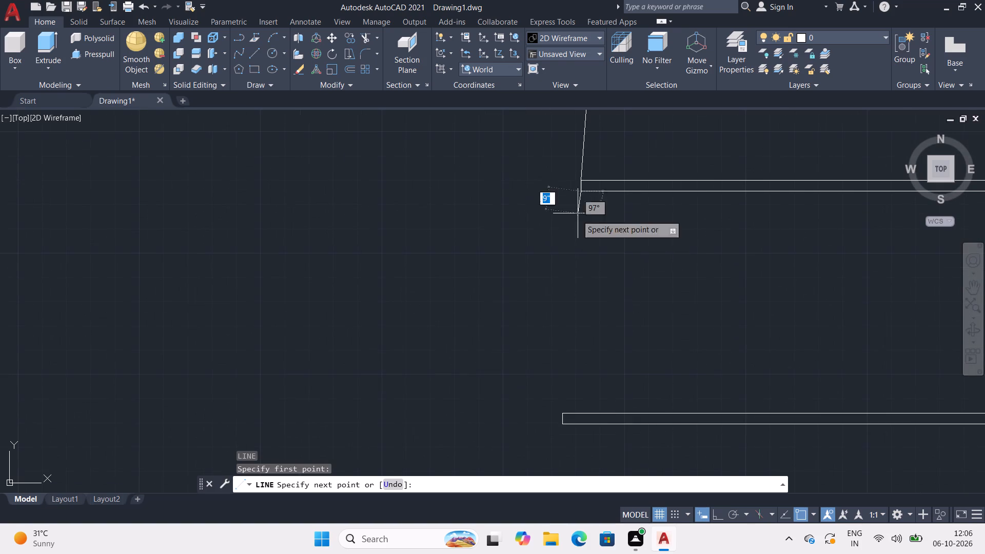
{"action": "left_click", "coordinate": [561, 412]}
{"action": "key", "text": "space"}
Draw a slanted line about 12'-7 1/2" long from the second partition's lower left corner to the third's upper left corner.
{"action": "middle_click_drag", "start_coordinate": [561, 408], "coordinate": [535, 195]}
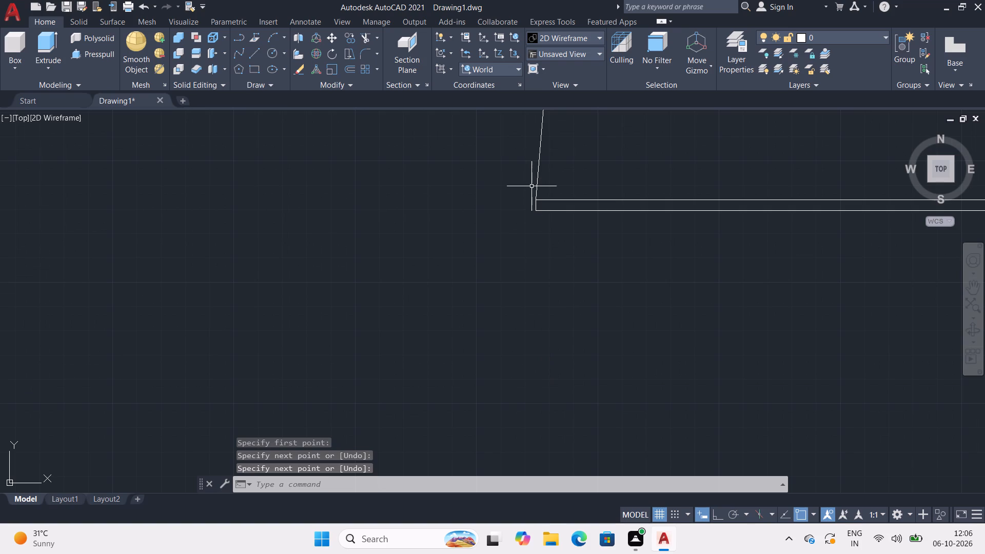
{"action": "key", "text": "l"}
{"action": "key", "text": "Return"}
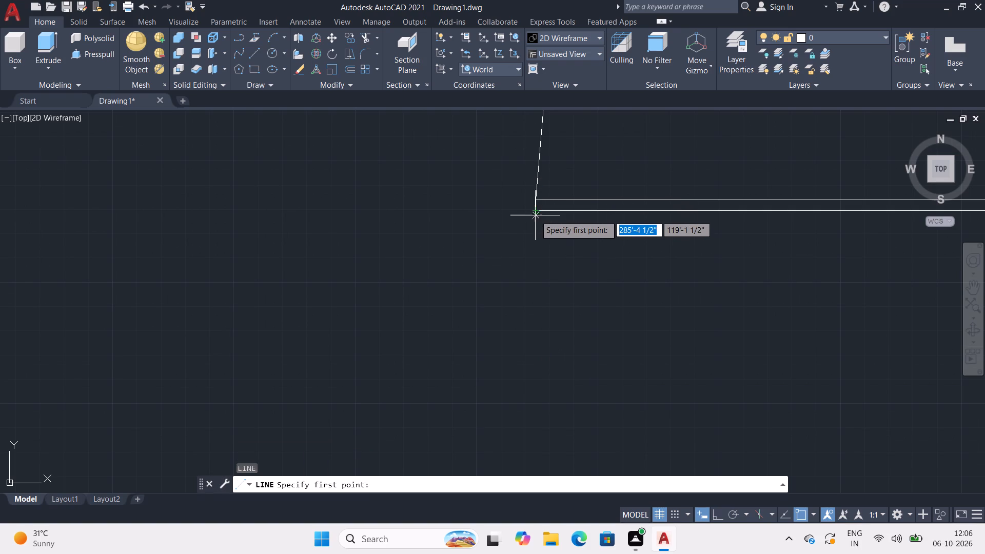
{"action": "left_click", "coordinate": [536, 212]}
{"action": "scroll", "coordinate": [527, 254], "scroll_direction": "down", "scroll_amount": 3}
{"action": "middle_click_drag", "start_coordinate": [526, 255], "coordinate": [526, 254]}
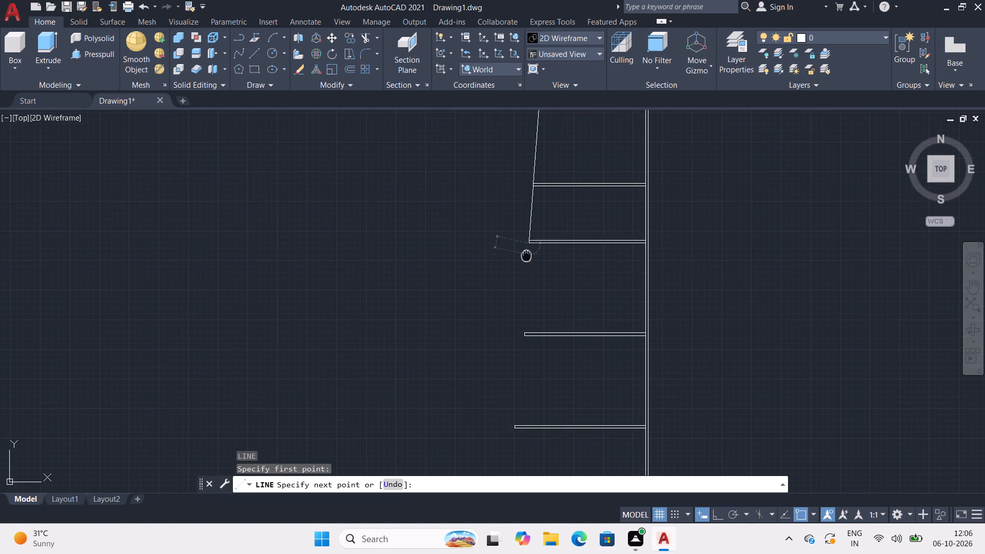
{"action": "middle_click_drag", "start_coordinate": [526, 254], "coordinate": [534, 145]}
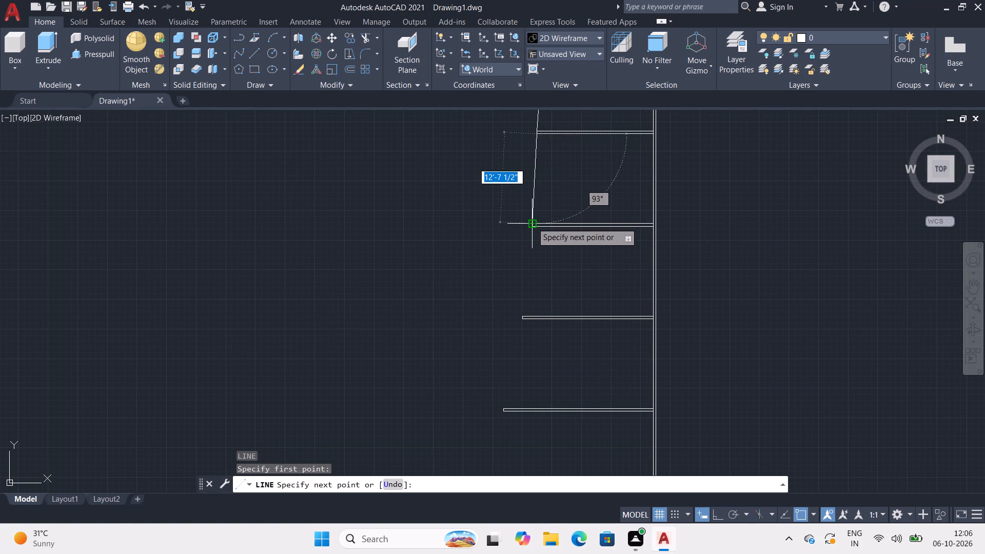
{"action": "scroll", "coordinate": [532, 223], "scroll_direction": "up", "scroll_amount": 3}
{"action": "left_click", "coordinate": [527, 225]}
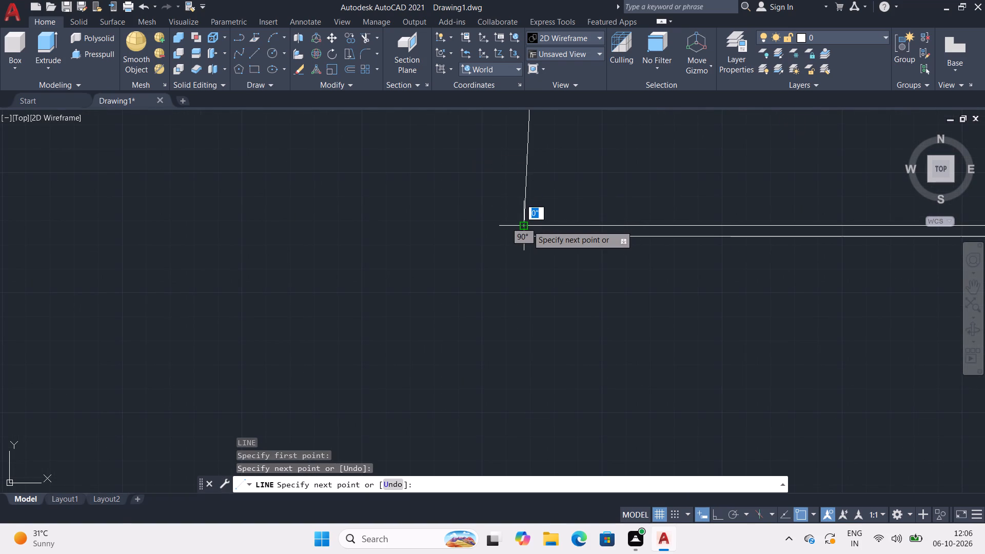
{"action": "key", "text": "space"}
Draw a slanted line about 12'-8 1/2" long from the third partition's lower left corner to the fourth's upper left corner.
{"action": "key", "text": "space"}
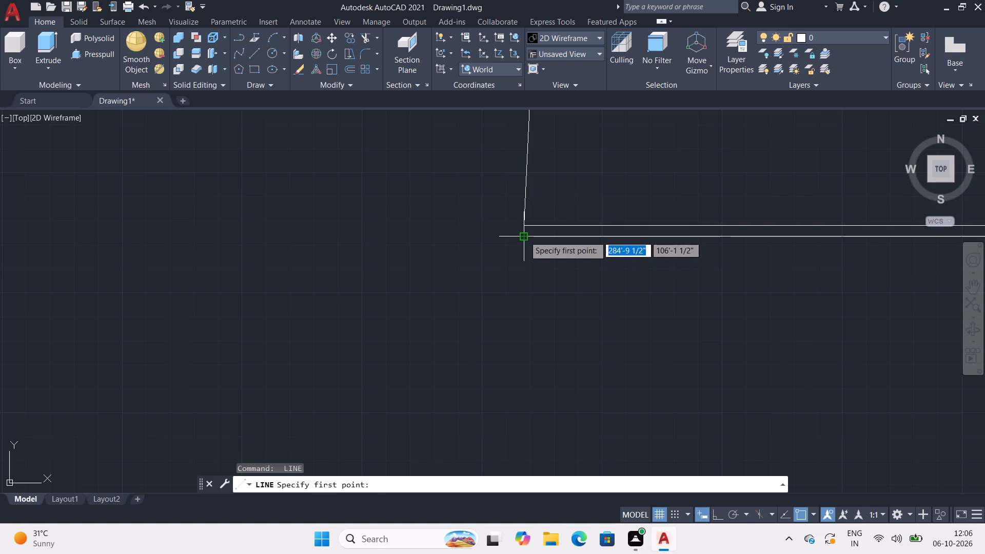
{"action": "left_click", "coordinate": [524, 236]}
{"action": "scroll", "coordinate": [523, 250], "scroll_direction": "down", "scroll_amount": 2}
{"action": "middle_click_drag", "start_coordinate": [523, 249], "coordinate": [539, 118]}
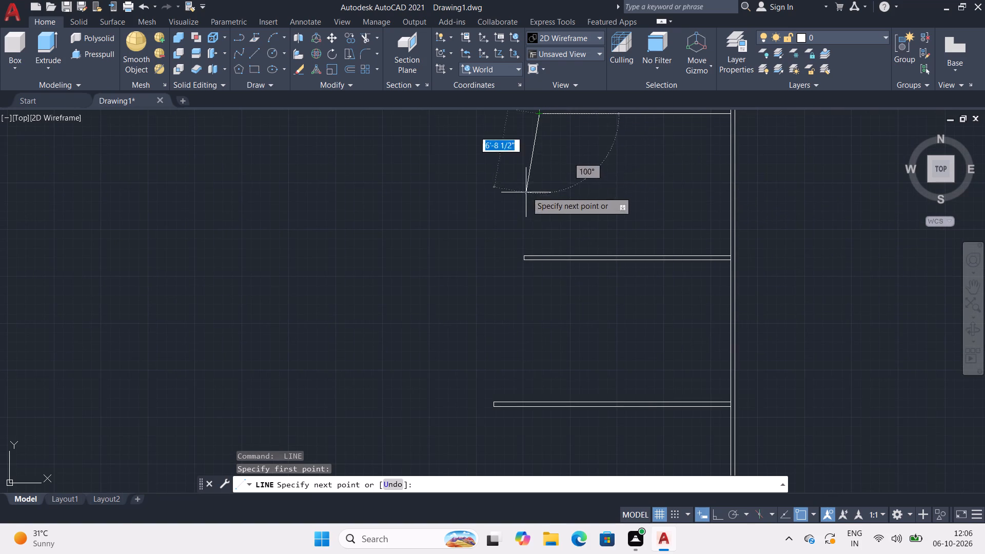
{"action": "scroll", "coordinate": [528, 252], "scroll_direction": "up", "scroll_amount": 4}
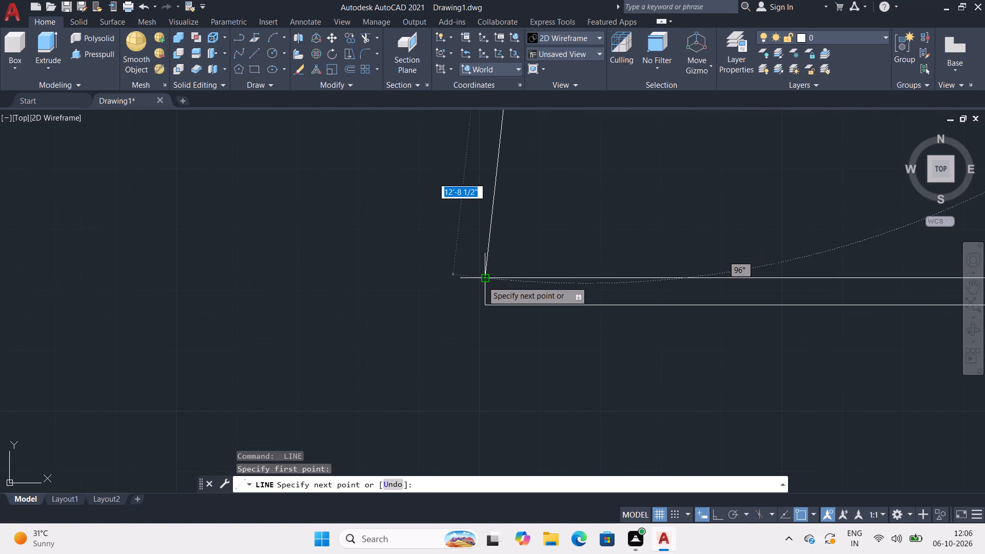
{"action": "left_click", "coordinate": [482, 281]}
{"action": "key", "text": "space"}
Draw a slanted line from the fourth partition's lower left corner to the fifth partition's upper left corner.
{"action": "key", "text": "space"}
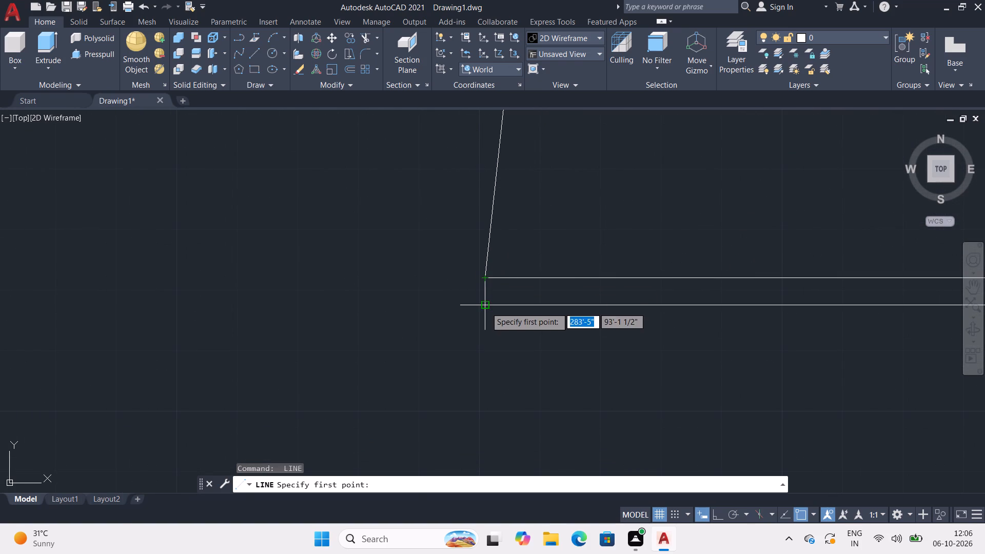
{"action": "left_click", "coordinate": [486, 306]}
{"action": "scroll", "coordinate": [468, 339], "scroll_direction": "down", "scroll_amount": 3}
{"action": "middle_click_drag", "start_coordinate": [468, 335], "coordinate": [517, 105]}
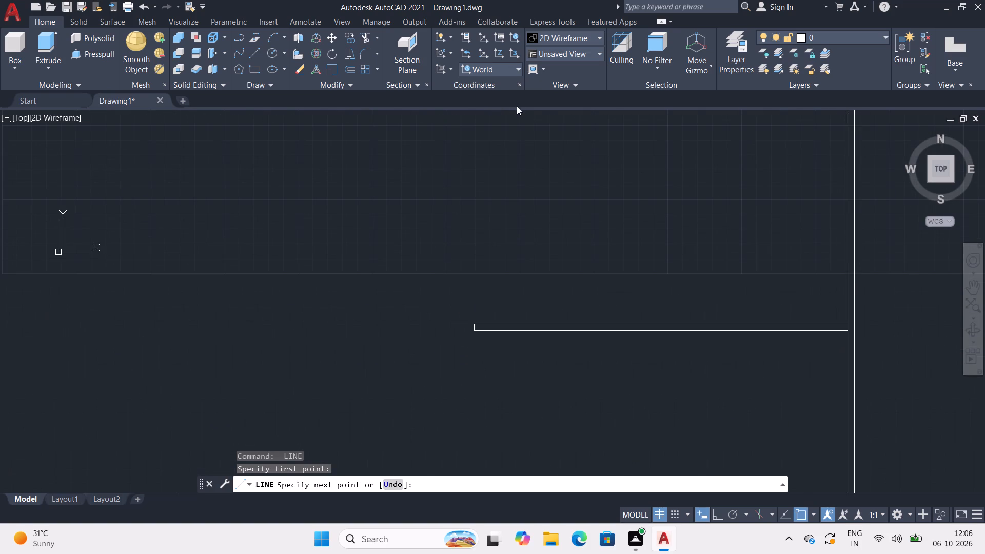
{"action": "middle_click_drag", "start_coordinate": [519, 150], "coordinate": [613, 68]}
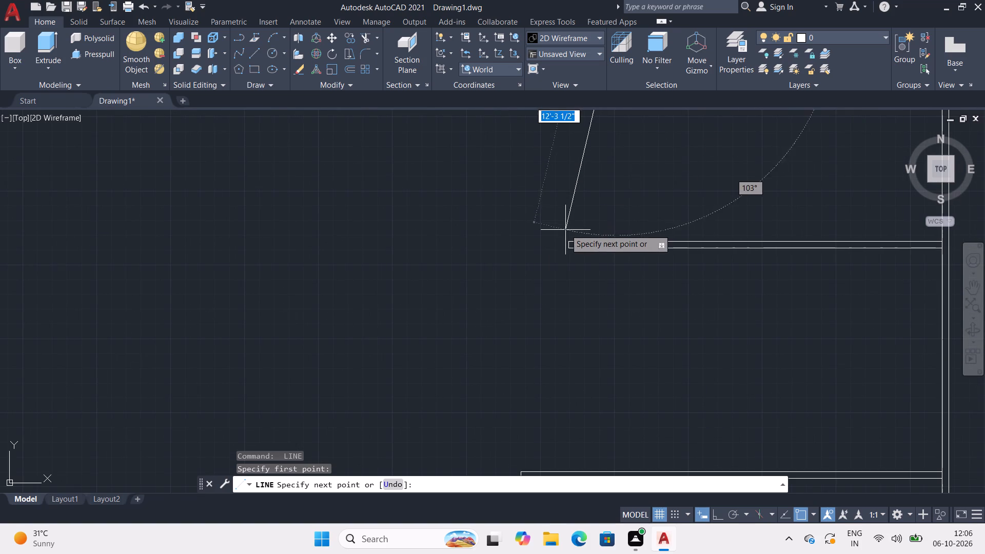
{"action": "left_click", "coordinate": [567, 240]}
{"action": "key", "text": "space"}
Draw a line from the fifth partition's lower left corner to the sixth's upper left corner, continuing down across the sixth partition's end.
{"action": "key", "text": "space"}
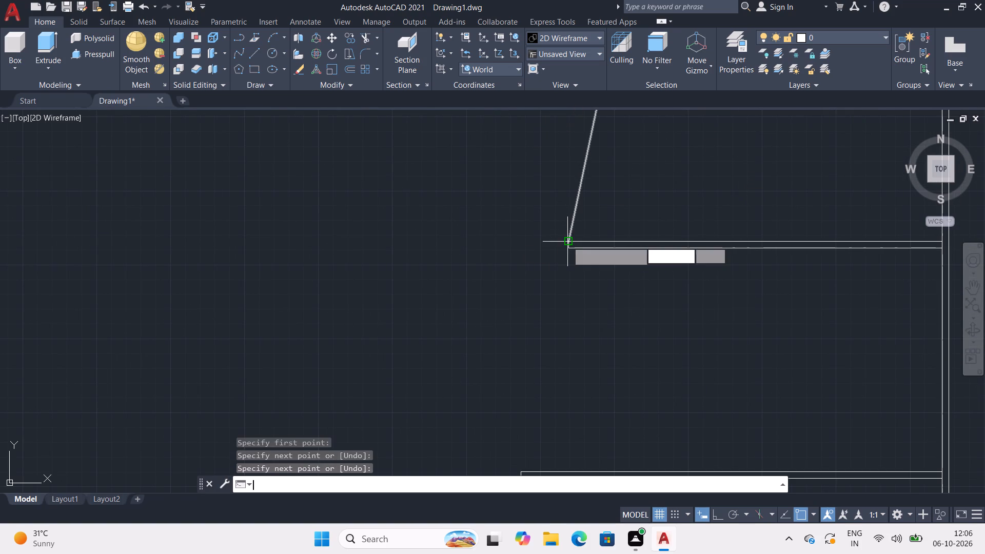
{"action": "scroll", "coordinate": [567, 245], "scroll_direction": "up", "scroll_amount": 4}
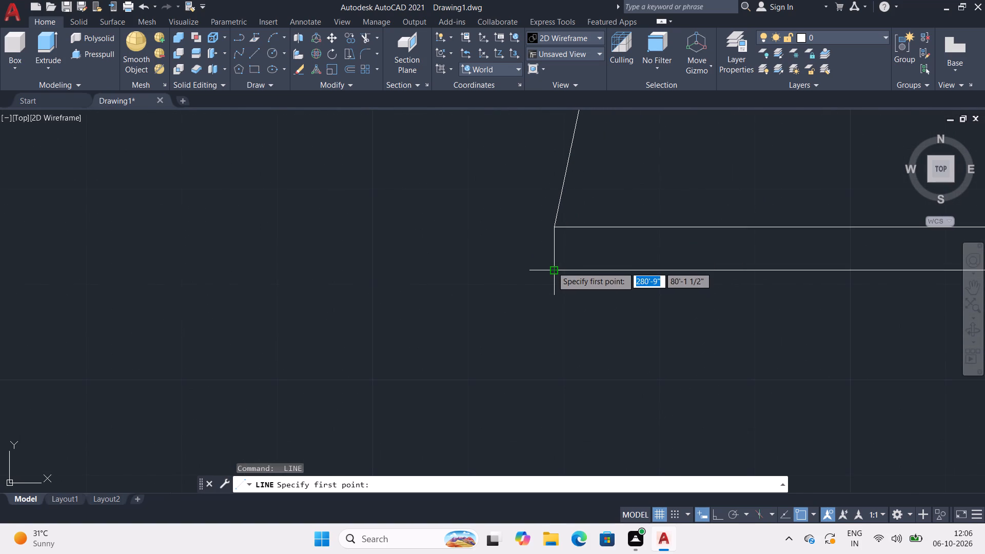
{"action": "left_click", "coordinate": [553, 266]}
{"action": "scroll", "coordinate": [550, 292], "scroll_direction": "down", "scroll_amount": 3}
{"action": "middle_click_drag", "start_coordinate": [550, 292], "coordinate": [563, 62]}
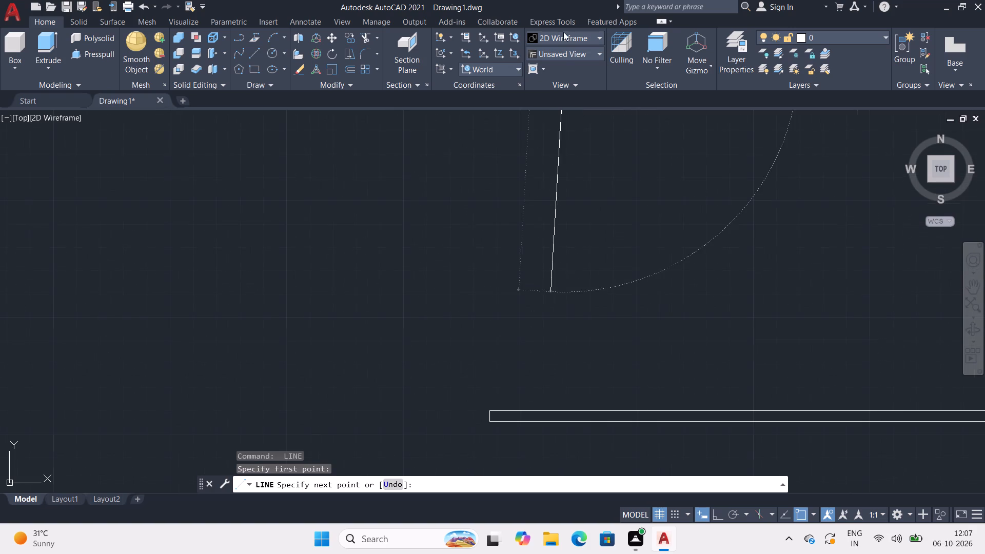
{"action": "middle_click_drag", "start_coordinate": [508, 331], "coordinate": [540, 193]}
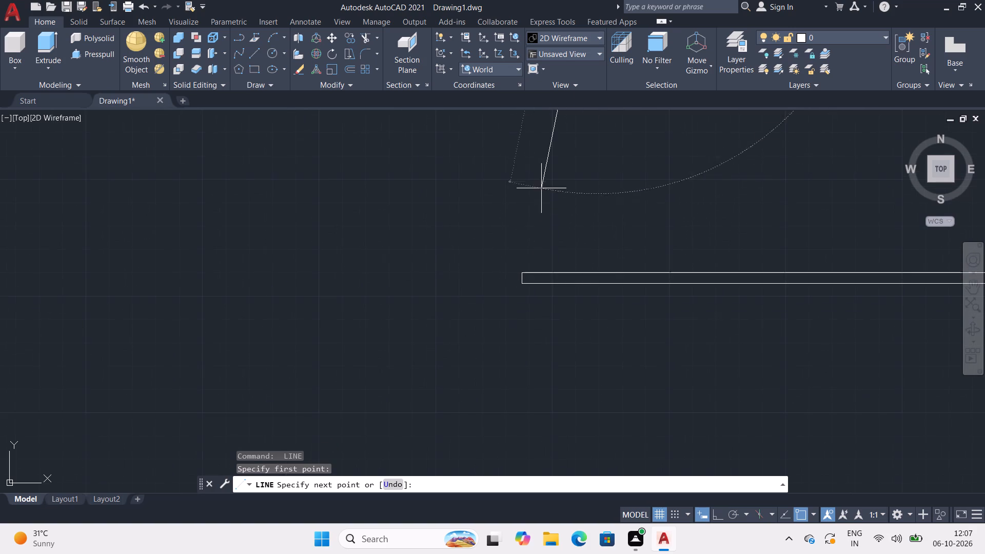
{"action": "left_click", "coordinate": [518, 272]}
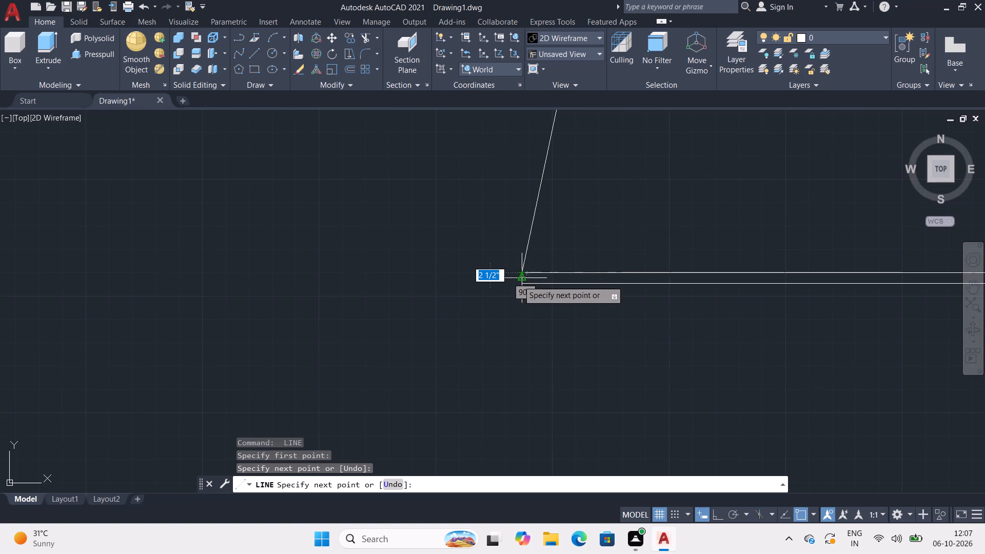
{"action": "left_click", "coordinate": [518, 283]}
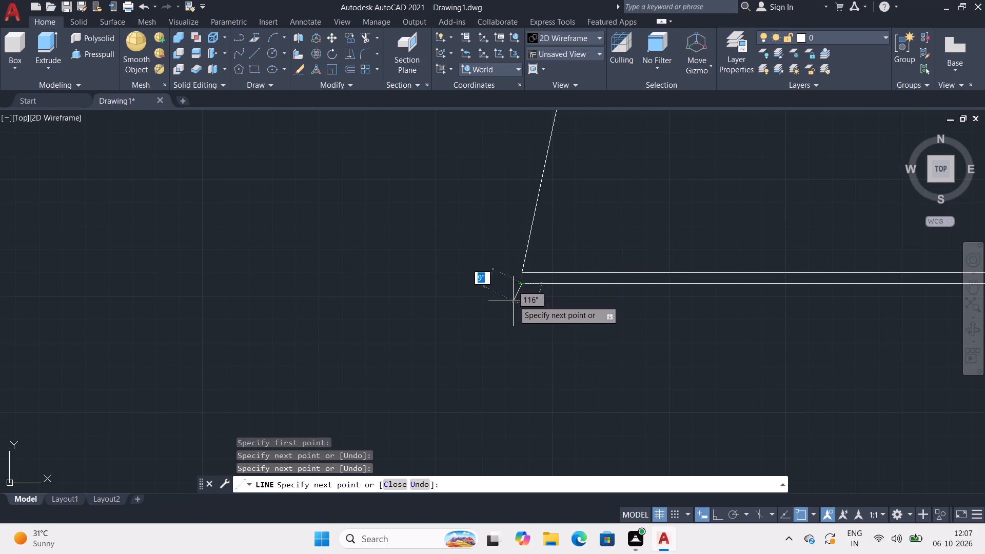
Continue the outer line from the sixth partition down across the seventh partition's end to the bottom wall's upper left corner.
{"action": "scroll", "coordinate": [514, 298], "scroll_direction": "down", "scroll_amount": 2}
{"action": "middle_click_drag", "start_coordinate": [512, 250], "coordinate": [511, 107]}
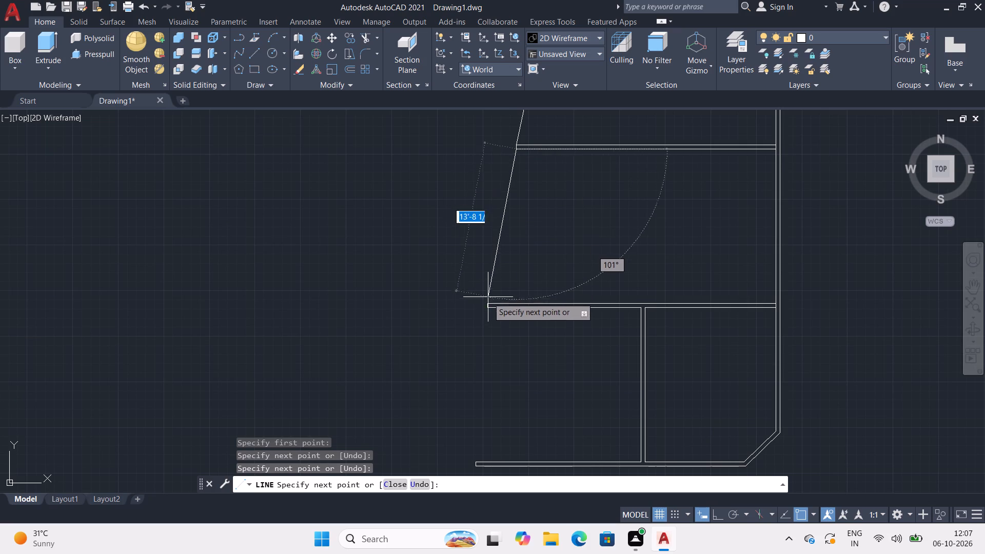
{"action": "left_click", "coordinate": [487, 301]}
{"action": "left_click", "coordinate": [487, 311]}
{"action": "middle_click_drag", "start_coordinate": [489, 302], "coordinate": [495, 126]}
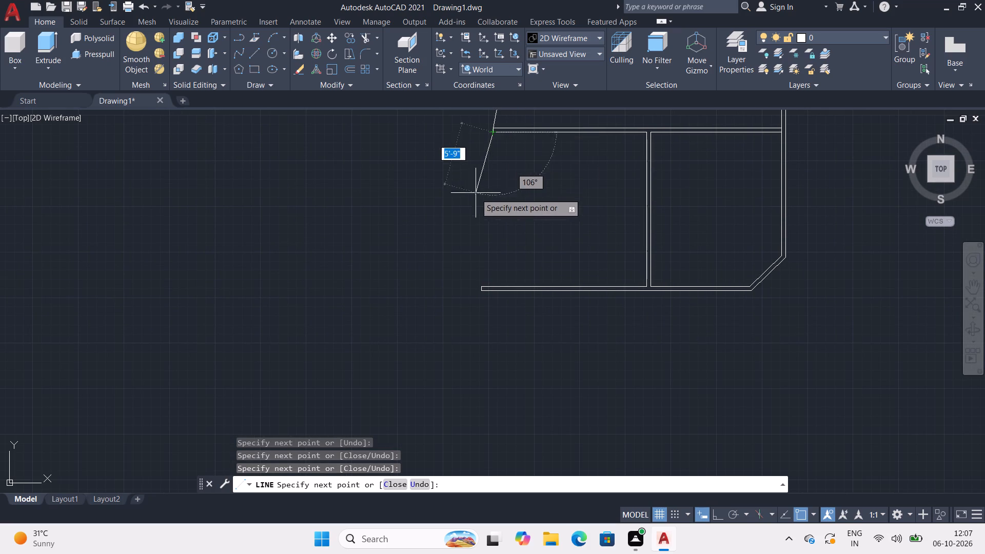
{"action": "scroll", "coordinate": [482, 266], "scroll_direction": "up", "scroll_amount": 4}
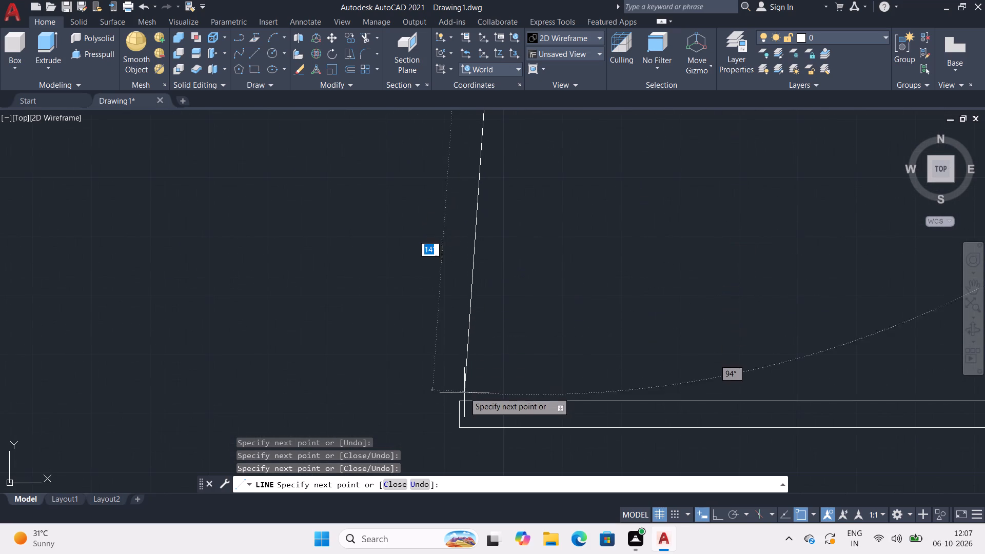
{"action": "left_click", "coordinate": [460, 403]}
{"action": "key", "text": "space"}
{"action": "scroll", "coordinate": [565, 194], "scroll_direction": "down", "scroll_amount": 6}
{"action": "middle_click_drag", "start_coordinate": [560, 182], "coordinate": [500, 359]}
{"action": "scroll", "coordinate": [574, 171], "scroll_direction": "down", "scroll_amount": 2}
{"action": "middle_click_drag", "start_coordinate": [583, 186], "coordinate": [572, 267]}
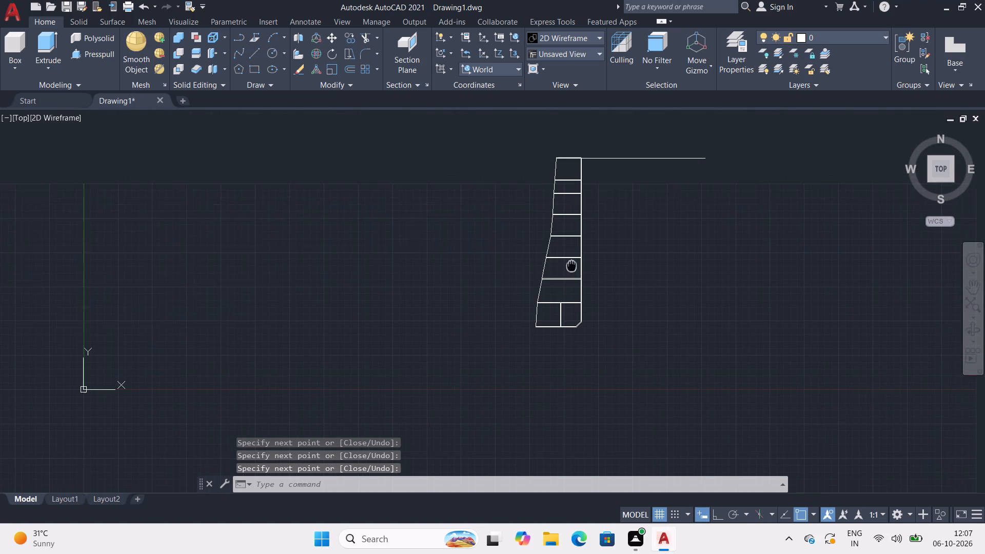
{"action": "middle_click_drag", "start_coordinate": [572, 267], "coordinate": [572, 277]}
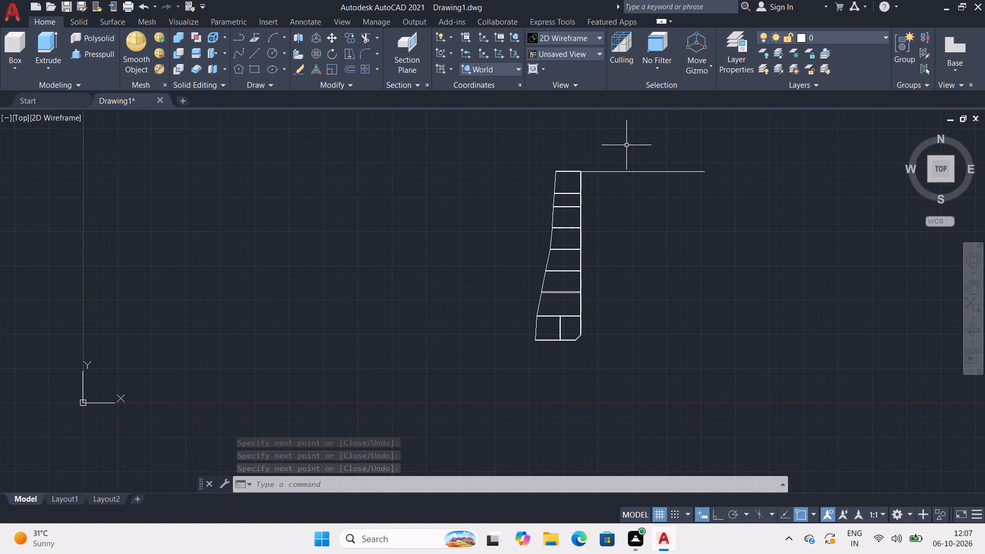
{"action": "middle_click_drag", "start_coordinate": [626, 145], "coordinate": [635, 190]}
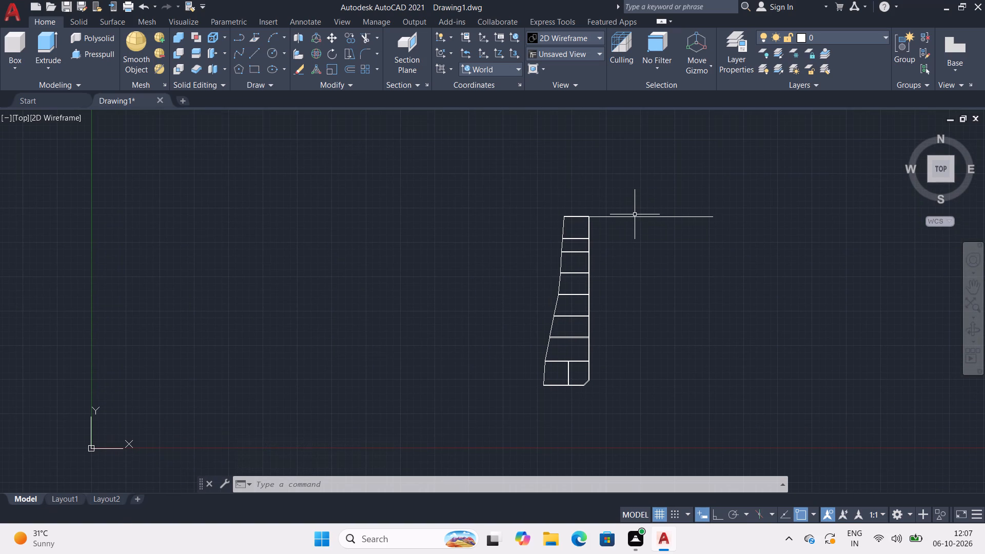
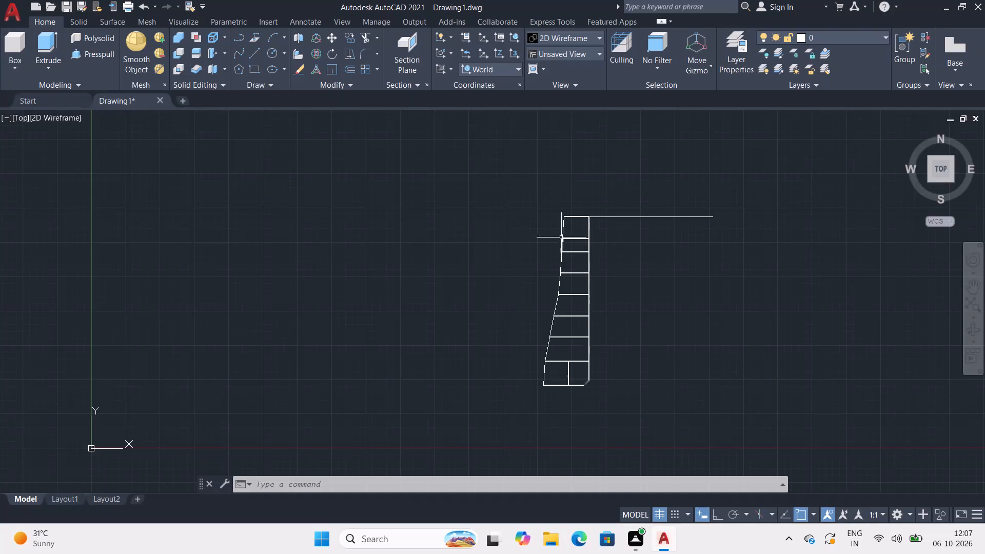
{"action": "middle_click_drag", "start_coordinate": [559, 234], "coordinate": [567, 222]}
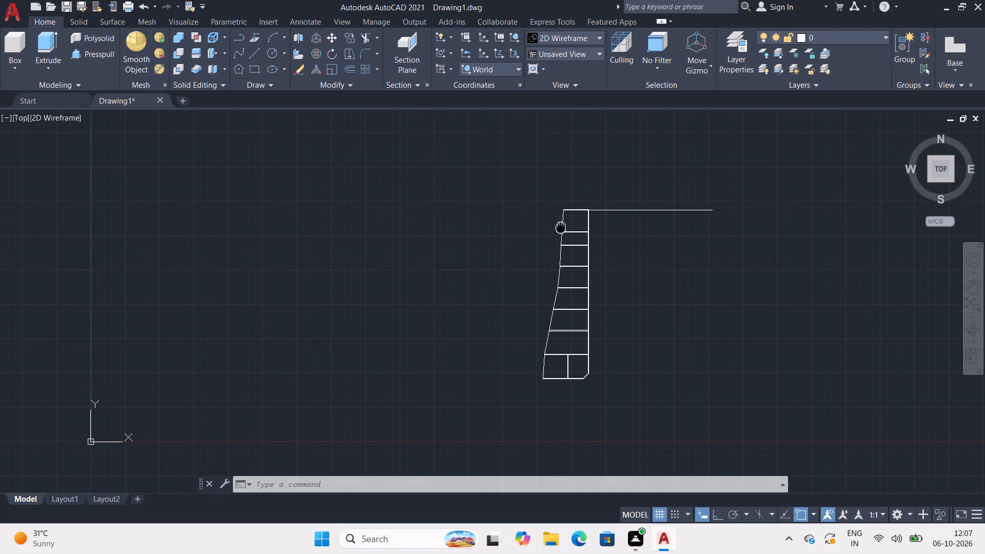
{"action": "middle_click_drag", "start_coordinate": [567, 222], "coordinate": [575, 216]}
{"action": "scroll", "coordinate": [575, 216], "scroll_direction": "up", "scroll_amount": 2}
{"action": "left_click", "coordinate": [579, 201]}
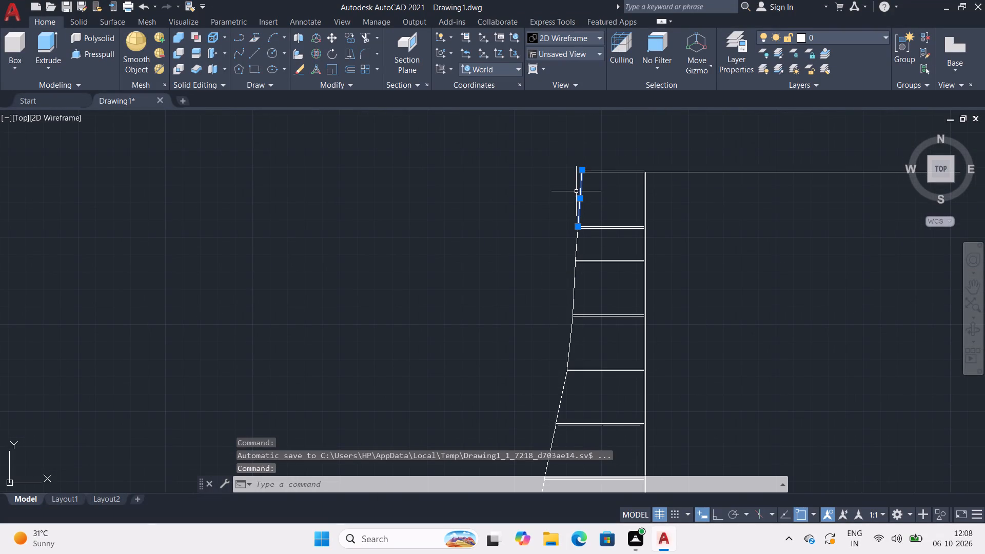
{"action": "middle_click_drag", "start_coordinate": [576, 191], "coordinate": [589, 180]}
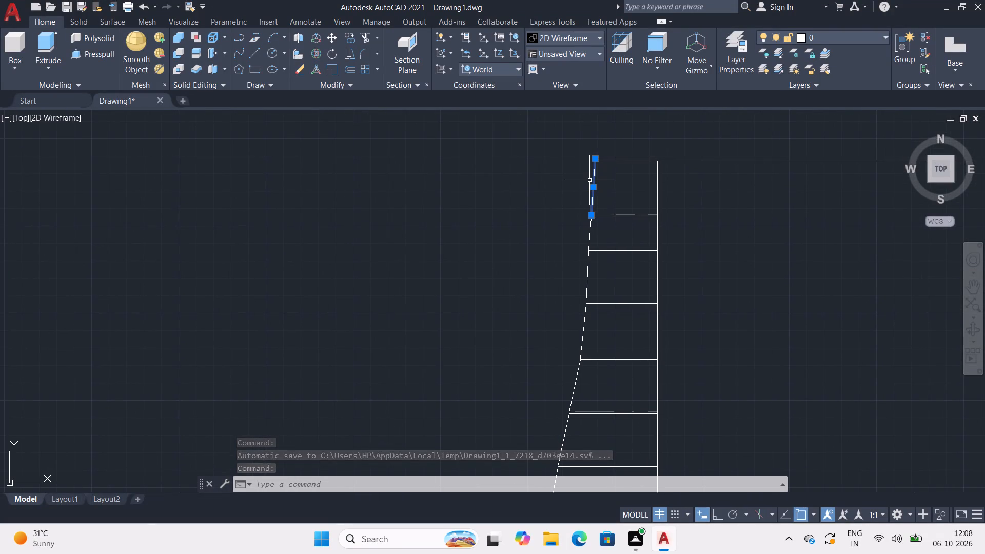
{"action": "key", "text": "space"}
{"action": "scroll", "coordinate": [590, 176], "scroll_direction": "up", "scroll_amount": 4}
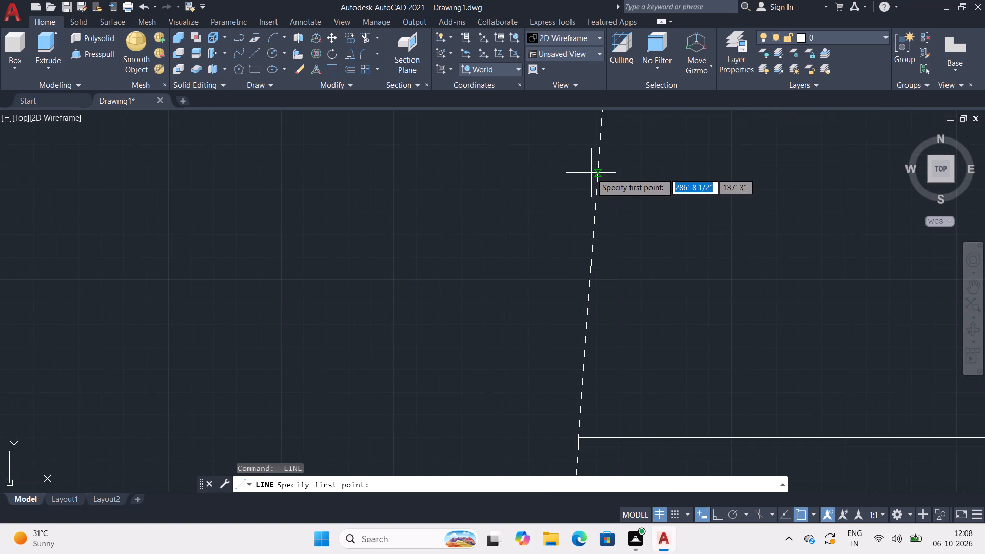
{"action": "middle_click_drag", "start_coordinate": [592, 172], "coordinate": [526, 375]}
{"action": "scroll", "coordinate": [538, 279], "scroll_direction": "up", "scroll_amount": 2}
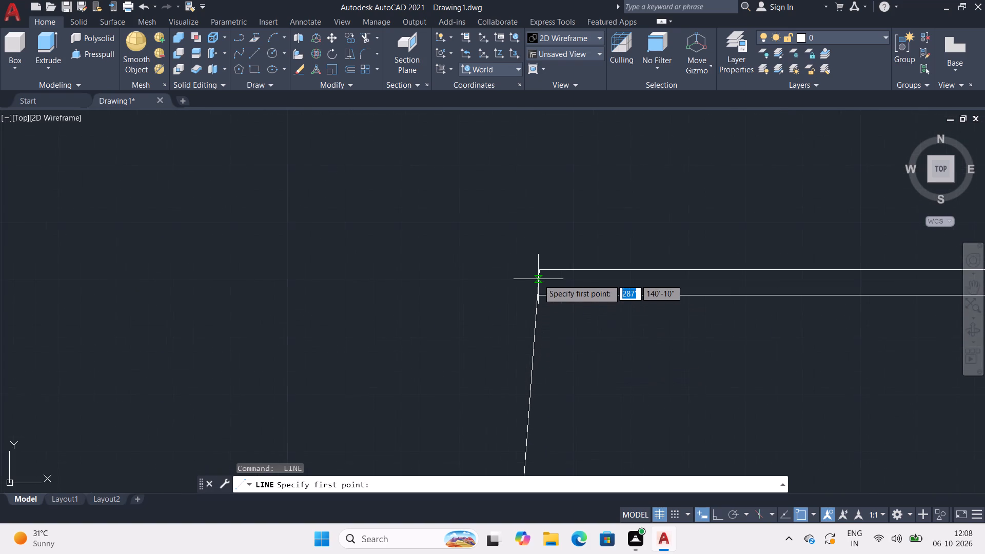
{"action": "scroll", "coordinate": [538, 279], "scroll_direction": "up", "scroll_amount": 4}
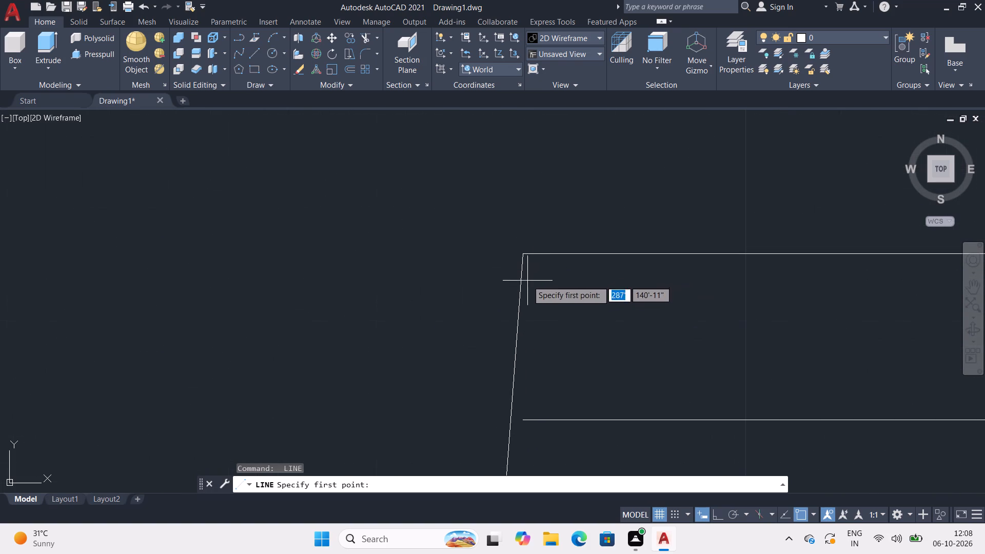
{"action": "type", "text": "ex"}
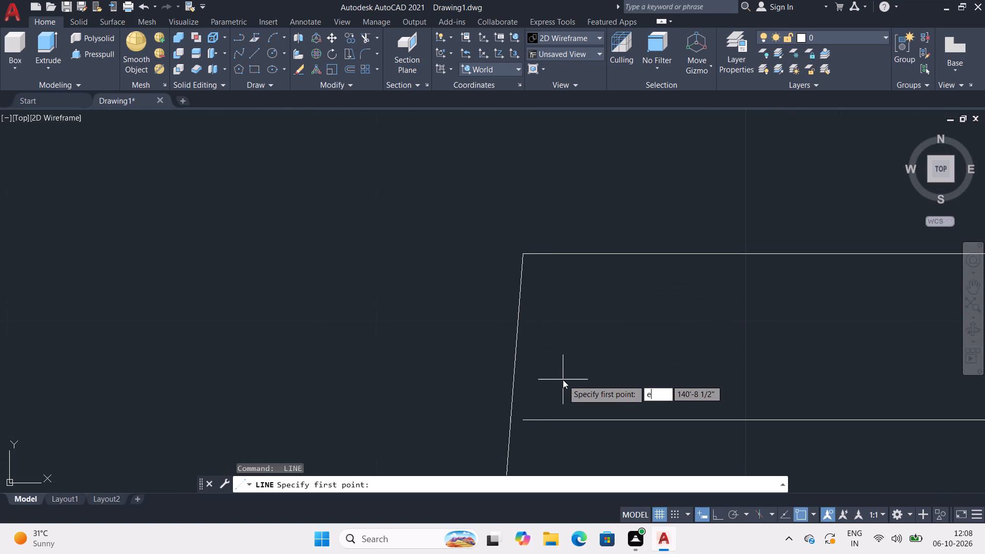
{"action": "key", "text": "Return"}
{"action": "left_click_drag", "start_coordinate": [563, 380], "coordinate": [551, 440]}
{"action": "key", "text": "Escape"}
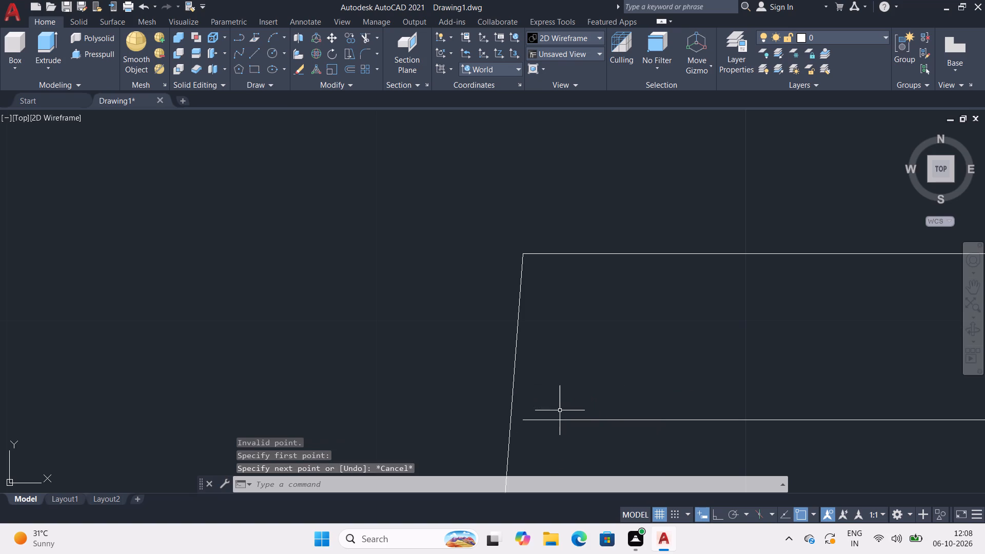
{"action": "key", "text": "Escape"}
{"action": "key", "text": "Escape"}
Extend the top wall's inner line to meet the slanted outer line at its upper left end.
{"action": "type", "text": "ex"}
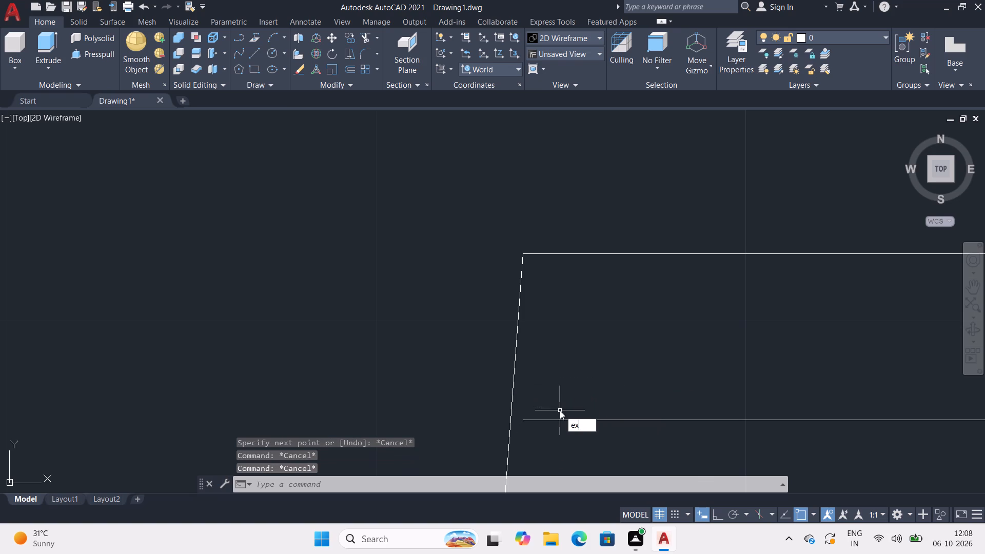
{"action": "key", "text": "Return"}
{"action": "left_click_drag", "start_coordinate": [568, 389], "coordinate": [557, 432]}
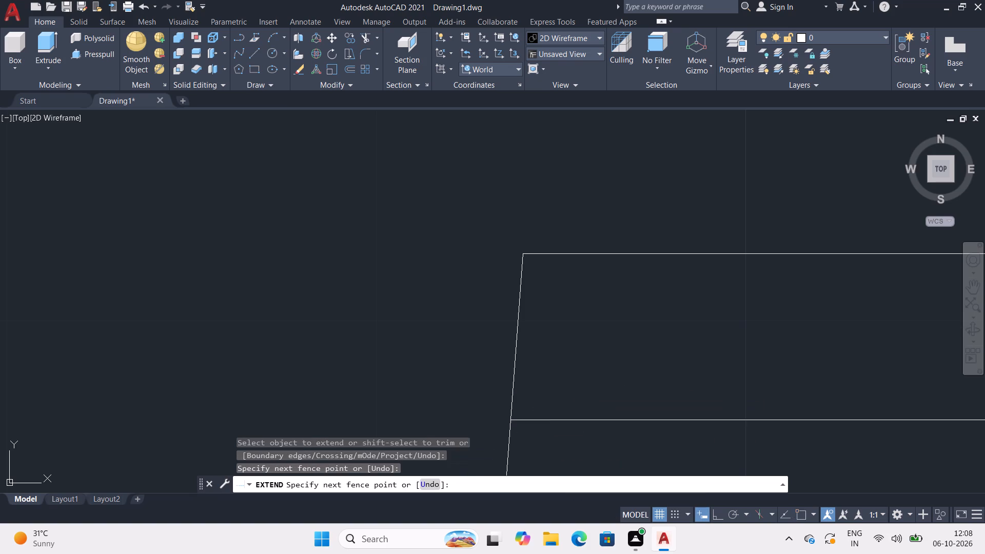
{"action": "key", "text": "Escape"}
Examine the slanted outer line and the partitions from the top wall down to the chamfered lower corner.
{"action": "scroll", "coordinate": [570, 407], "scroll_direction": "down", "scroll_amount": 5}
{"action": "scroll", "coordinate": [610, 372], "scroll_direction": "down", "scroll_amount": 2}
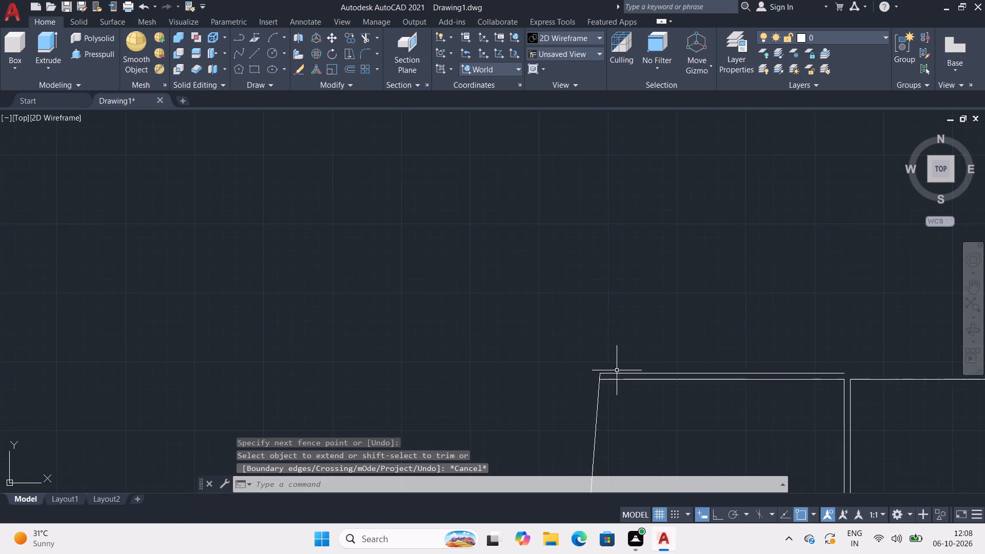
{"action": "middle_click_drag", "start_coordinate": [620, 368], "coordinate": [448, 0]}
{"action": "scroll", "coordinate": [620, 367], "scroll_direction": "up", "scroll_amount": 1}
{"action": "scroll", "coordinate": [479, 107], "scroll_direction": "down", "scroll_amount": 2}
{"action": "scroll", "coordinate": [511, 228], "scroll_direction": "down", "scroll_amount": 2}
{"action": "middle_click_drag", "start_coordinate": [538, 247], "coordinate": [503, 101]}
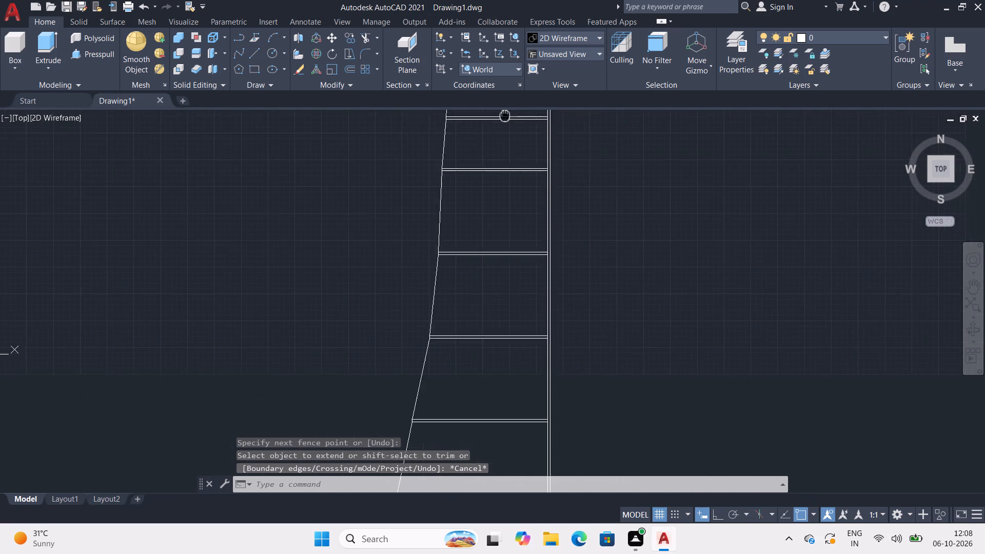
{"action": "middle_click_drag", "start_coordinate": [503, 101], "coordinate": [493, 70]}
{"action": "middle_click_drag", "start_coordinate": [565, 379], "coordinate": [527, 194]}
{"action": "middle_click_drag", "start_coordinate": [513, 378], "coordinate": [508, 222]}
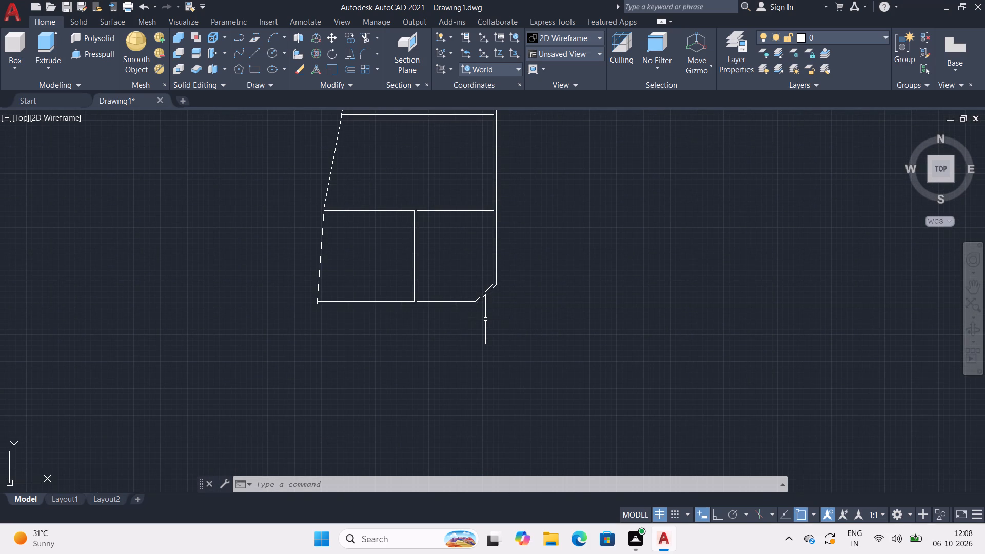
{"action": "middle_click_drag", "start_coordinate": [482, 319], "coordinate": [561, 401]}
{"action": "scroll", "coordinate": [543, 240], "scroll_direction": "down", "scroll_amount": 2}
{"action": "middle_click_drag", "start_coordinate": [541, 240], "coordinate": [544, 367]}
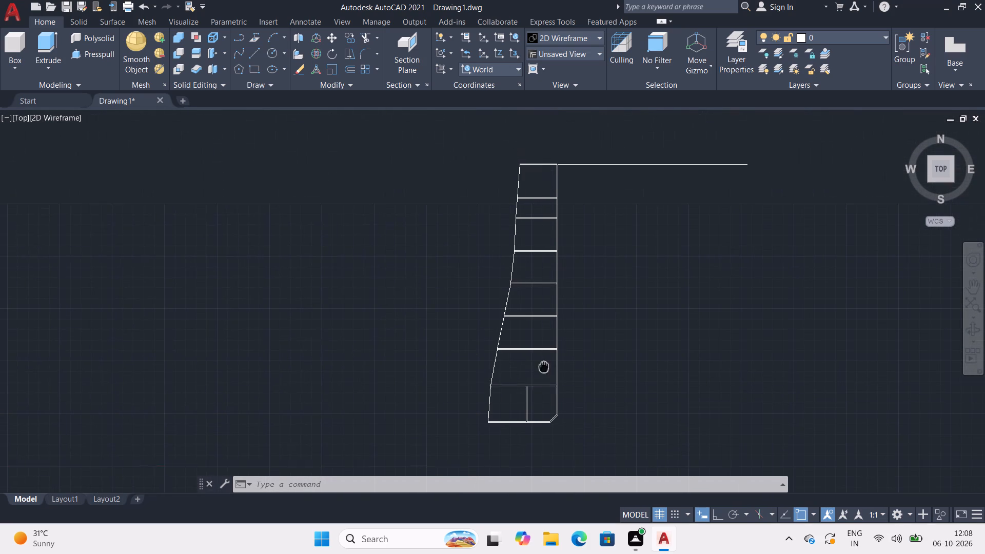
{"action": "middle_click_drag", "start_coordinate": [544, 367], "coordinate": [544, 368]}
{"action": "middle_click_drag", "start_coordinate": [503, 263], "coordinate": [528, 271]}
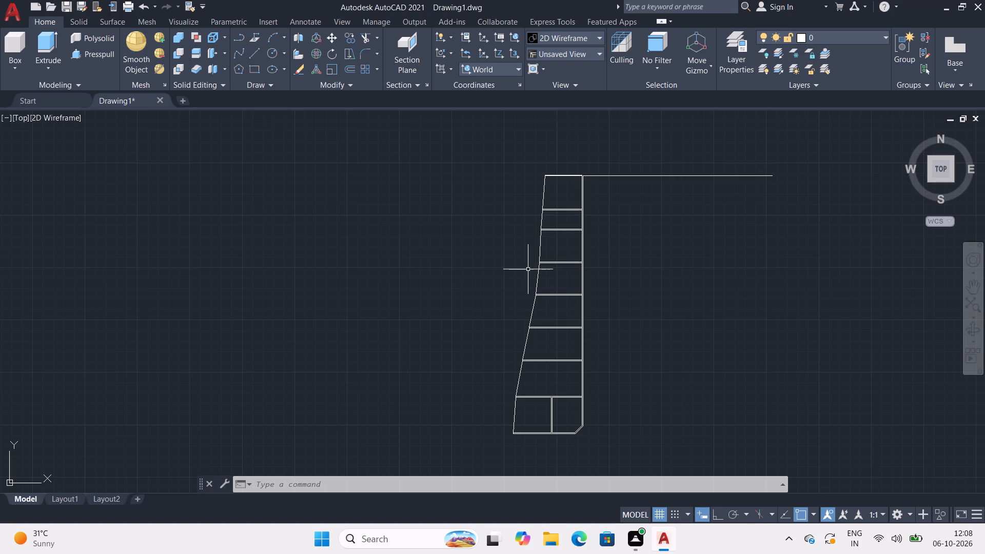
{"action": "scroll", "coordinate": [528, 269], "scroll_direction": "down", "scroll_amount": 1}
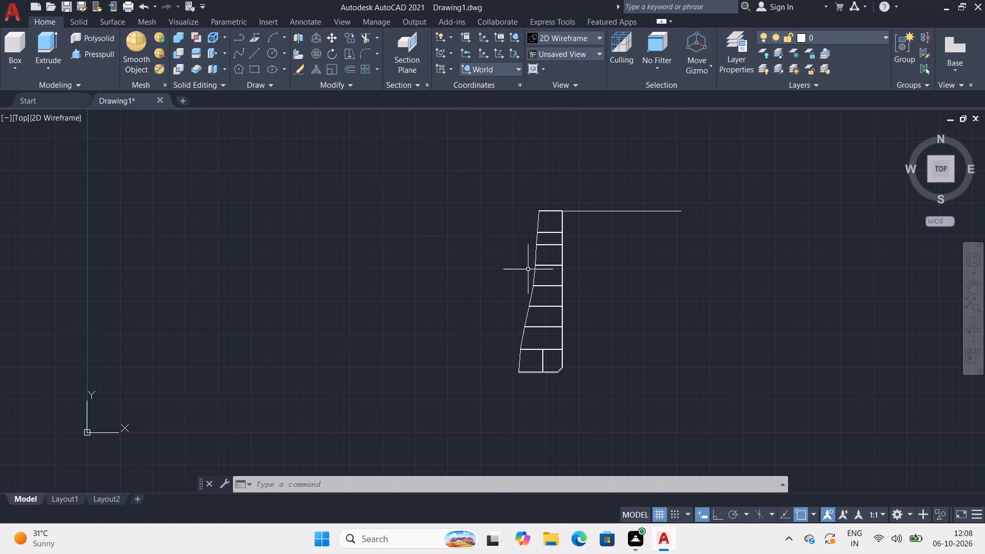
{"action": "middle_click_drag", "start_coordinate": [528, 269], "coordinate": [529, 307]}
Draw a 4.5" horizontal line outward to the left from the top wall's upper left corner.
{"action": "scroll", "coordinate": [524, 226], "scroll_direction": "up", "scroll_amount": 4}
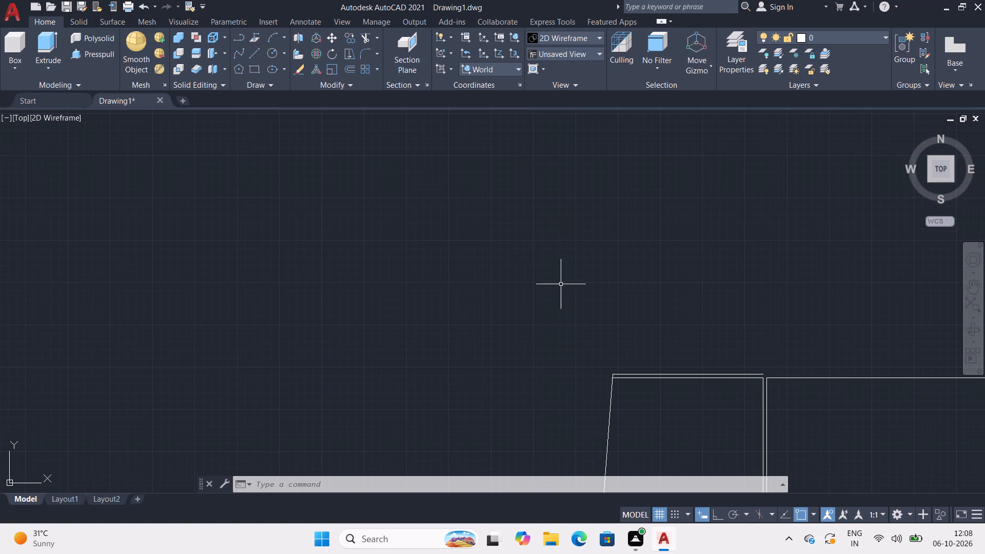
{"action": "middle_click_drag", "start_coordinate": [567, 301], "coordinate": [421, 160]}
{"action": "scroll", "coordinate": [481, 227], "scroll_direction": "up", "scroll_amount": 4}
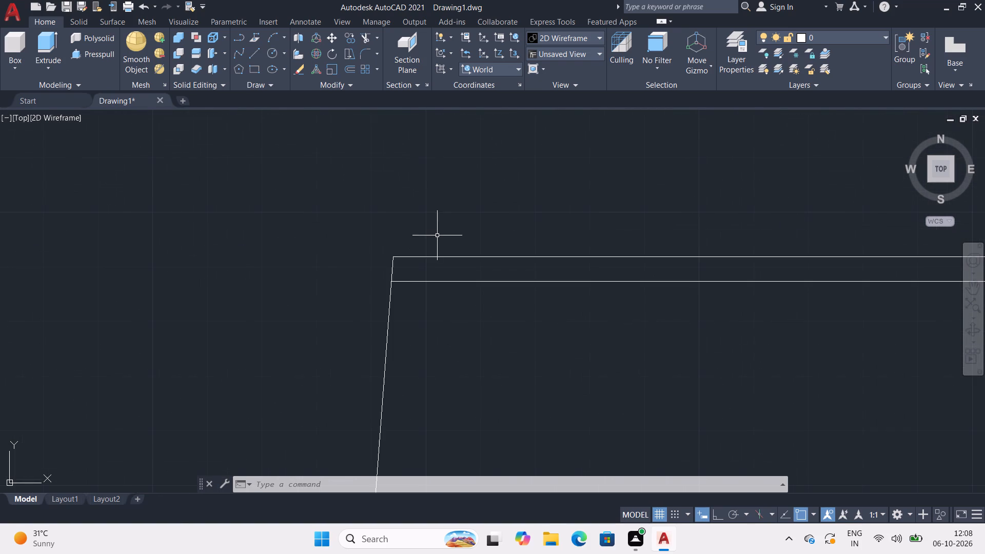
{"action": "key", "text": "l"}
{"action": "key", "text": "Return"}
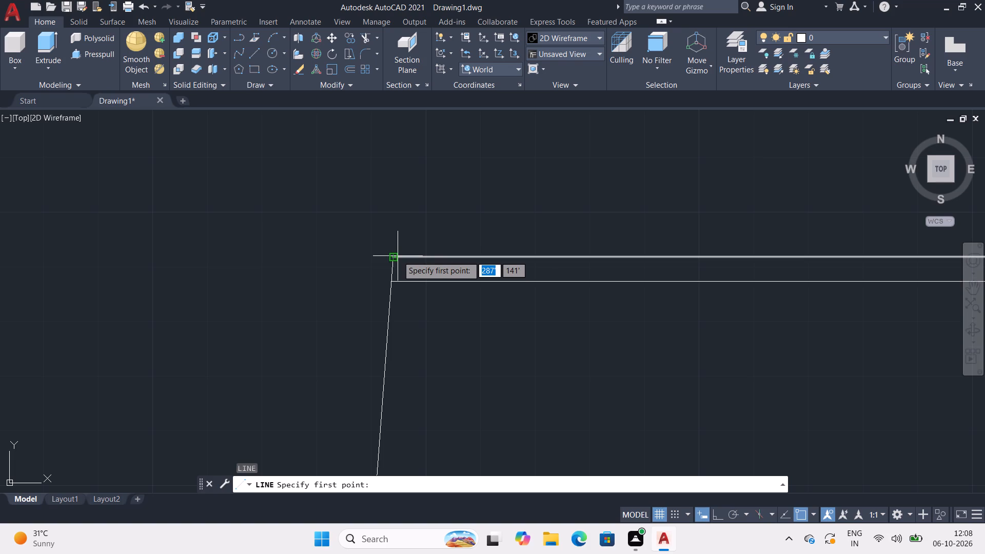
{"action": "left_click", "coordinate": [394, 257]}
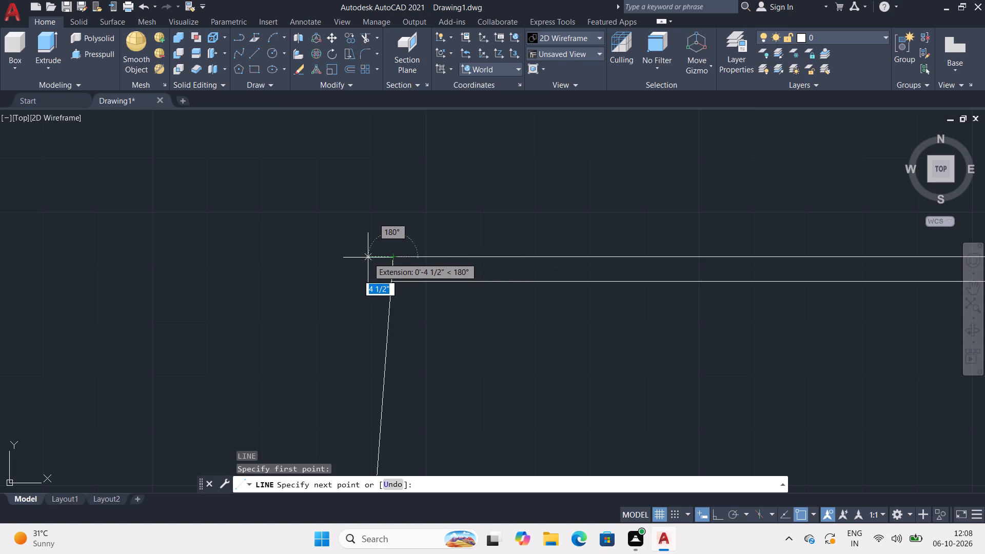
{"action": "type", "text": "4.5\""}
{"action": "key", "text": "Return"}
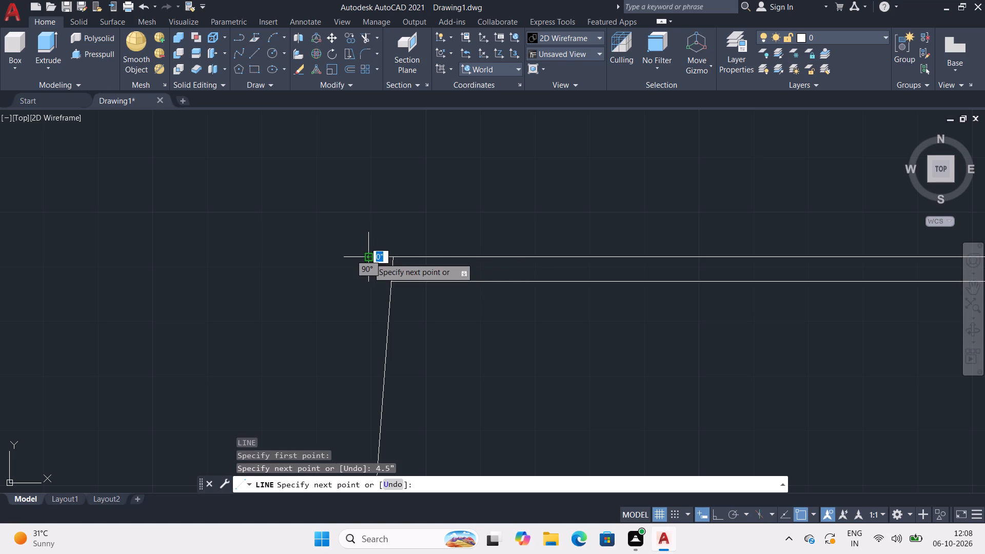
{"action": "scroll", "coordinate": [366, 264], "scroll_direction": "down", "scroll_amount": 1}
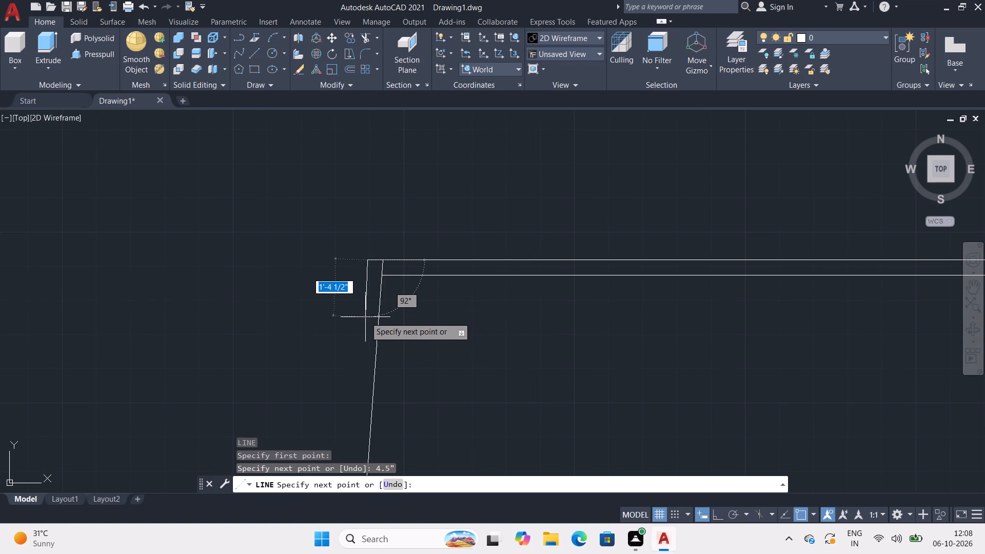
{"action": "key", "text": "Escape"}
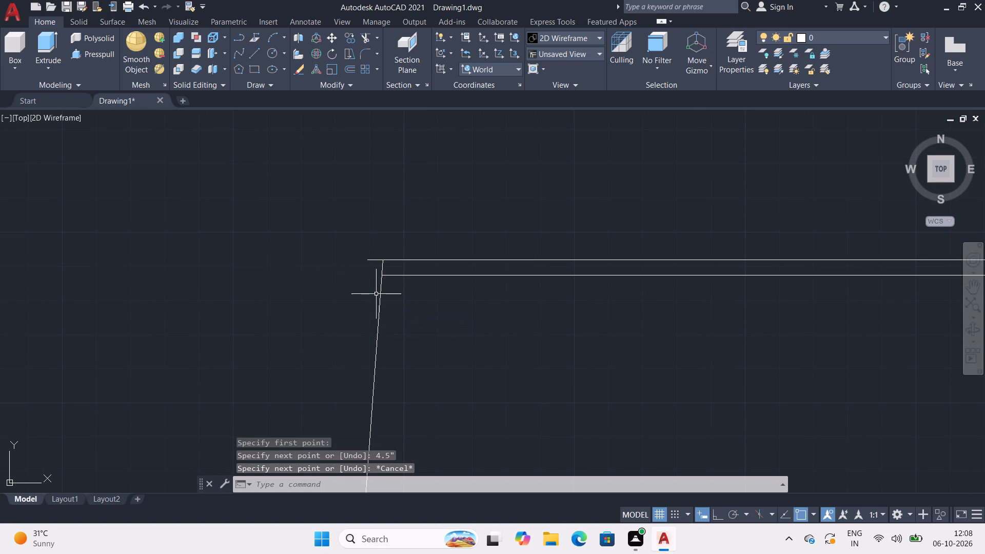
Offset the slanted outer segments between the top wall and the second partition 4 1/2" outward to the left.
{"action": "left_click_drag", "start_coordinate": [385, 302], "coordinate": [347, 304]}
{"action": "middle_click_drag", "start_coordinate": [377, 318], "coordinate": [377, 318]}
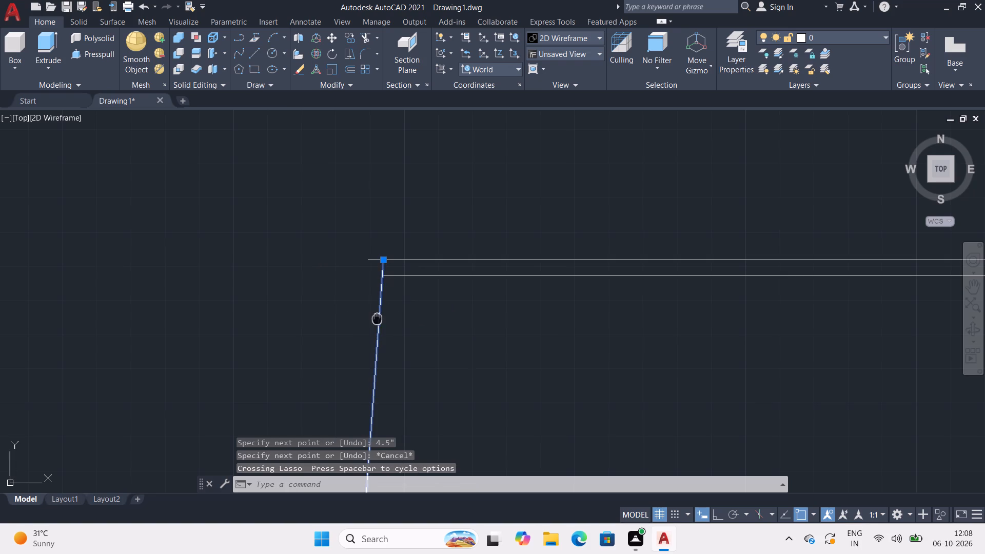
{"action": "middle_click_drag", "start_coordinate": [377, 318], "coordinate": [438, 156]}
{"action": "scroll", "coordinate": [428, 240], "scroll_direction": "down", "scroll_amount": 2}
{"action": "middle_click_drag", "start_coordinate": [429, 245], "coordinate": [429, 242]}
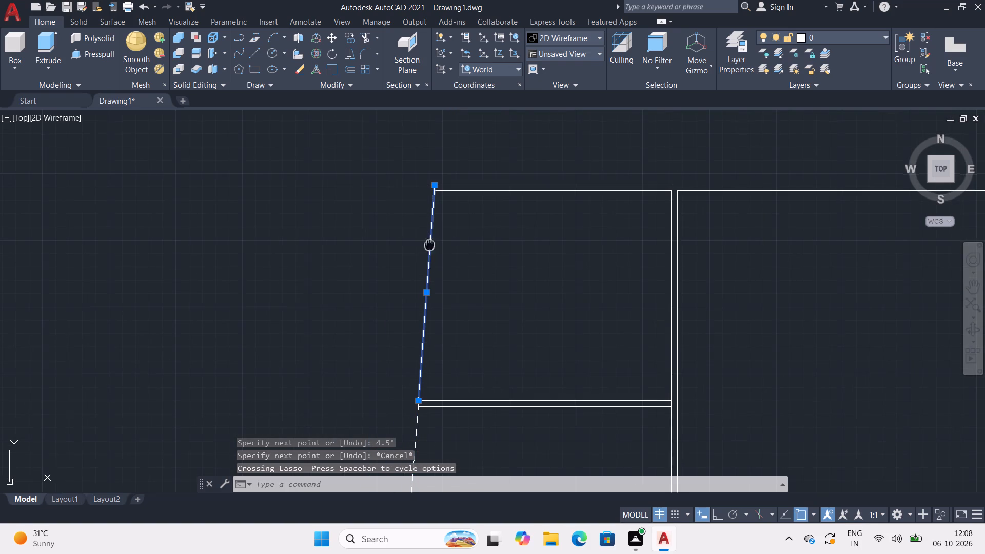
{"action": "middle_click_drag", "start_coordinate": [429, 242], "coordinate": [433, 171]}
{"action": "key", "text": "o"}
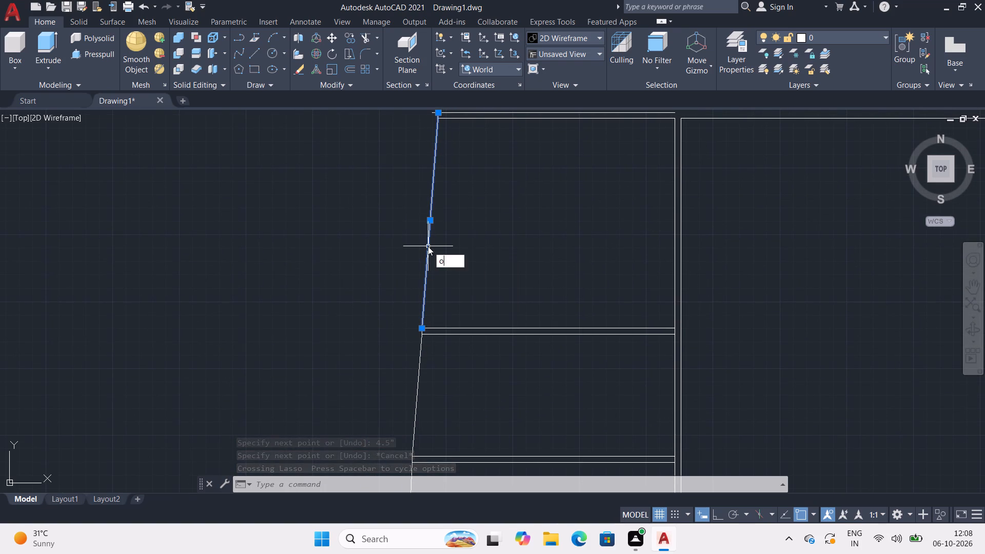
{"action": "key", "text": "Return"}
{"action": "key", "text": "Return"}
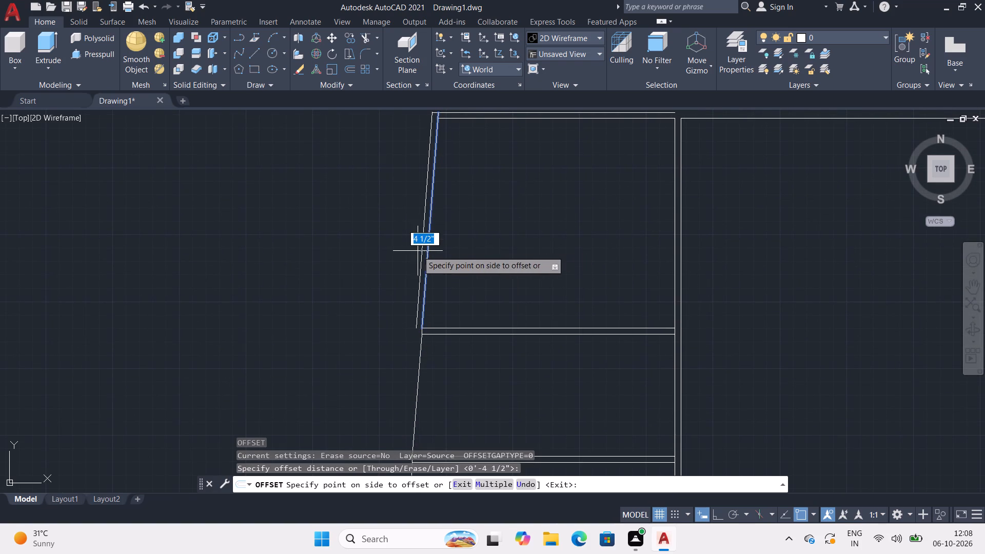
{"action": "left_click", "coordinate": [411, 252]}
{"action": "left_click_drag", "start_coordinate": [420, 363], "coordinate": [415, 363]}
{"action": "left_click", "coordinate": [406, 363]}
Offset the outer segments between the second and fourth partitions 4 1/2" outward to the left.
{"action": "middle_click_drag", "start_coordinate": [408, 341], "coordinate": [405, 42]}
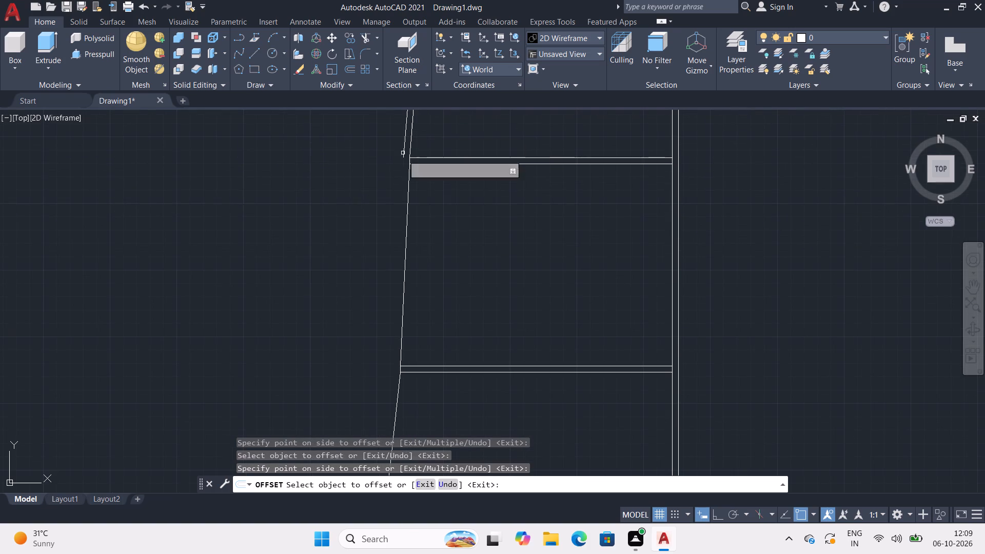
{"action": "left_click_drag", "start_coordinate": [406, 218], "coordinate": [387, 225]}
{"action": "left_click", "coordinate": [387, 225]}
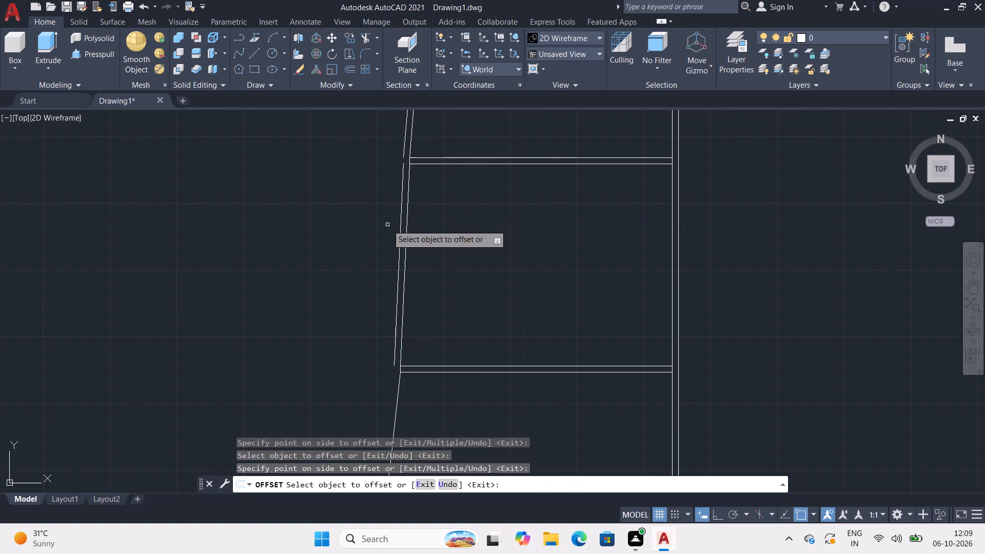
{"action": "middle_click_drag", "start_coordinate": [393, 224], "coordinate": [393, 32]}
{"action": "scroll", "coordinate": [393, 146], "scroll_direction": "up", "scroll_amount": 1}
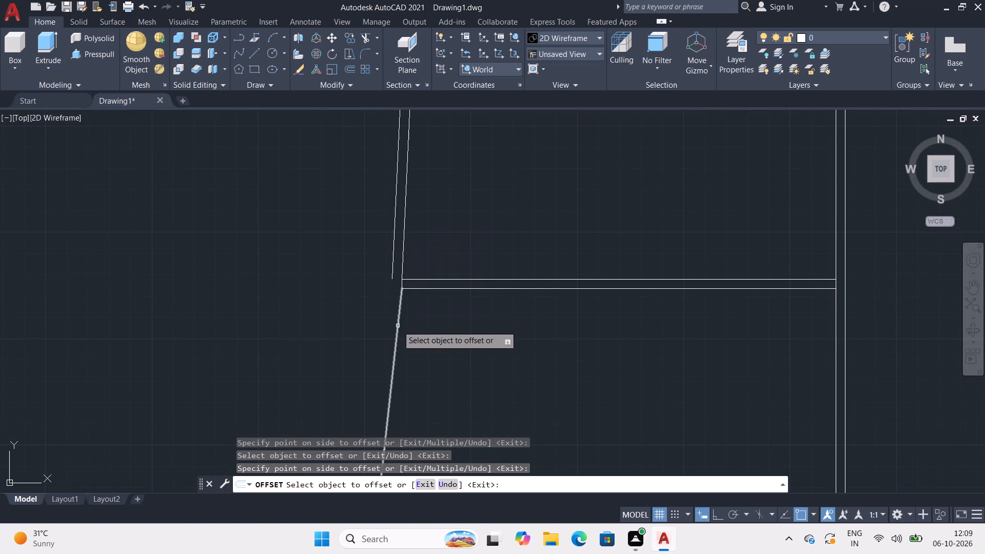
{"action": "left_click_drag", "start_coordinate": [398, 326], "coordinate": [389, 324]}
{"action": "left_click", "coordinate": [372, 324]}
Offset the four remaining slanted outer segments, from the fourth partition down to the bottom wall, 4 1/2" outward to the left.
{"action": "scroll", "coordinate": [392, 284], "scroll_direction": "down", "scroll_amount": 4}
{"action": "middle_click_drag", "start_coordinate": [396, 285], "coordinate": [432, 161]}
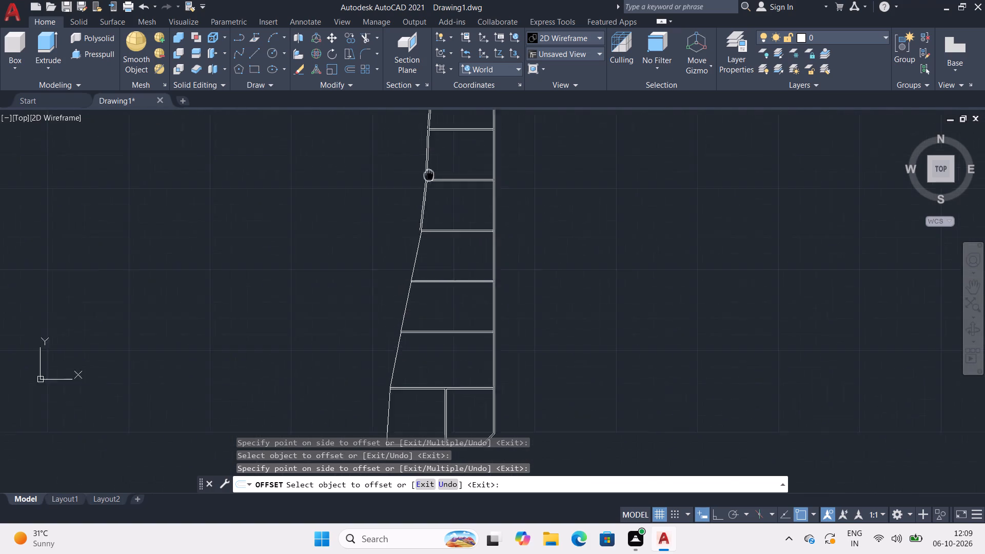
{"action": "middle_click_drag", "start_coordinate": [432, 161], "coordinate": [447, 81]}
{"action": "left_click_drag", "start_coordinate": [438, 162], "coordinate": [420, 159]}
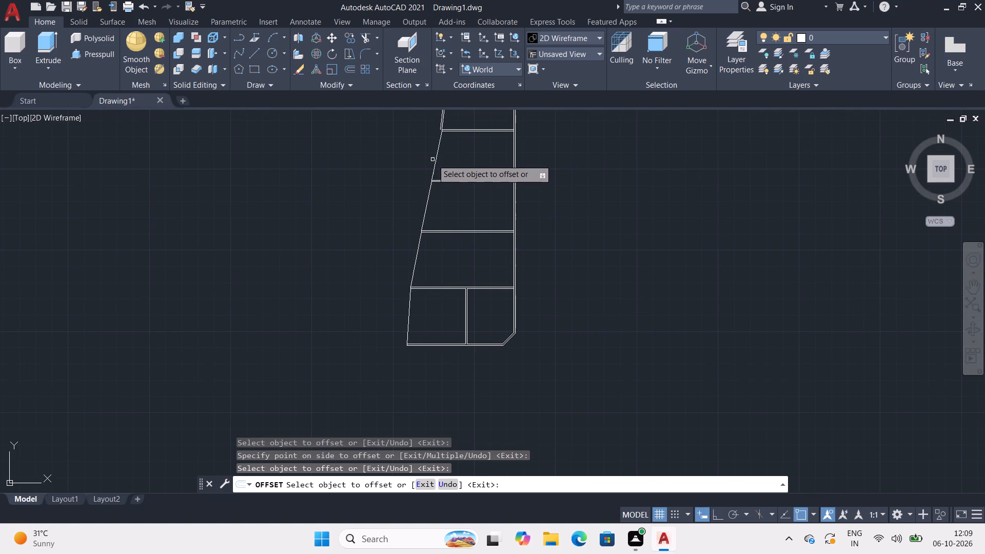
{"action": "left_click", "coordinate": [434, 160]}
{"action": "left_click", "coordinate": [422, 160]}
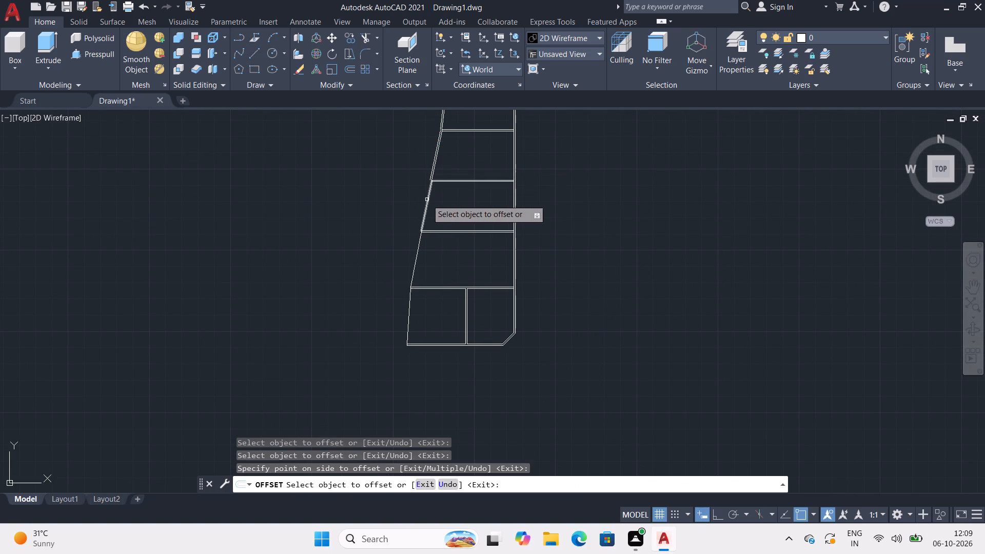
{"action": "left_click", "coordinate": [427, 200]}
{"action": "left_click", "coordinate": [410, 201]}
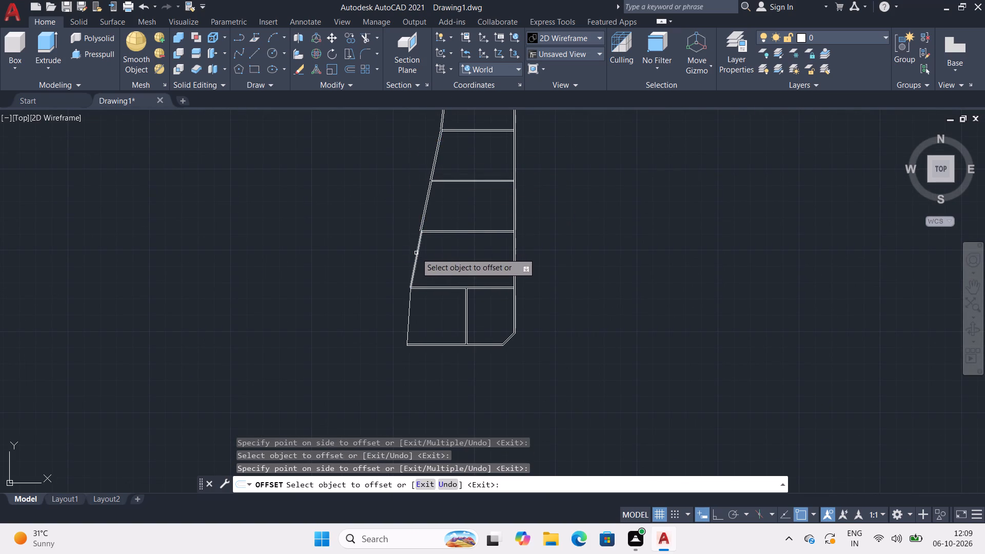
{"action": "left_click", "coordinate": [416, 253]}
{"action": "left_click", "coordinate": [406, 253]}
{"action": "left_click", "coordinate": [409, 307]}
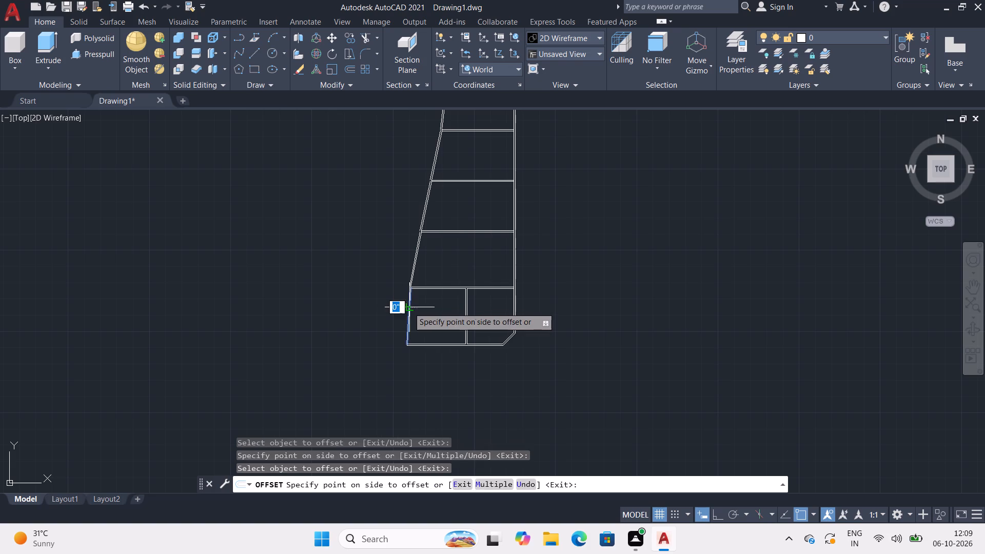
{"action": "left_click", "coordinate": [396, 308]}
{"action": "key", "text": "Escape"}
{"action": "key", "text": "Escape"}
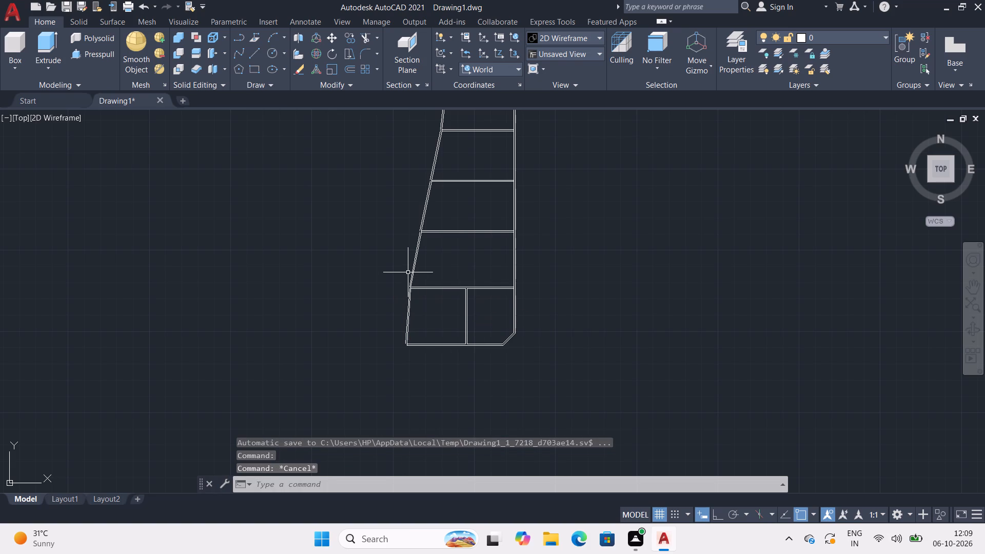
Extend the new outer line's segment above the first partition downward to meet the segment below it.
{"action": "middle_click_drag", "start_coordinate": [409, 270], "coordinate": [387, 335]}
{"action": "scroll", "coordinate": [422, 183], "scroll_direction": "up", "scroll_amount": 1}
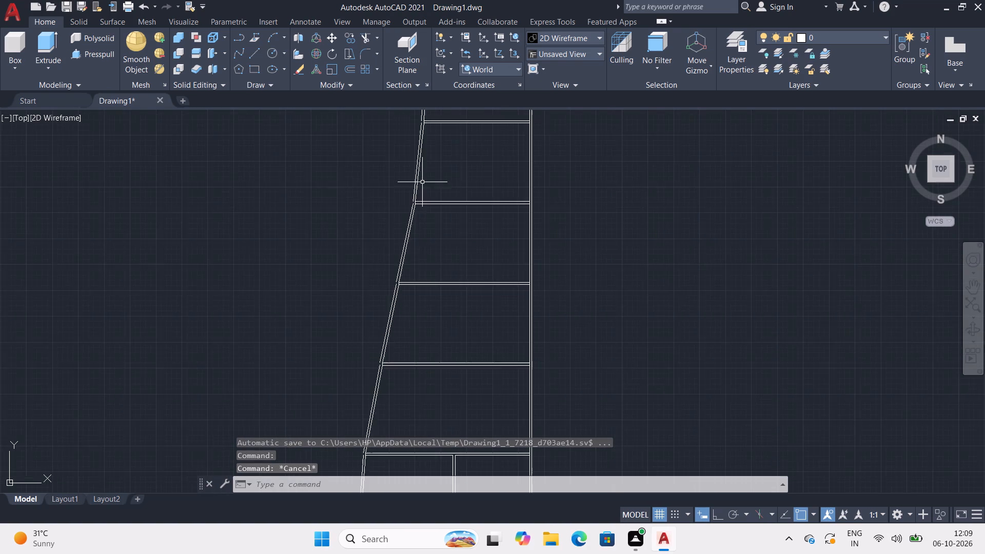
{"action": "scroll", "coordinate": [422, 182], "scroll_direction": "up", "scroll_amount": 2}
{"action": "scroll", "coordinate": [412, 132], "scroll_direction": "up", "scroll_amount": 1}
{"action": "middle_click_drag", "start_coordinate": [412, 164], "coordinate": [392, 326]}
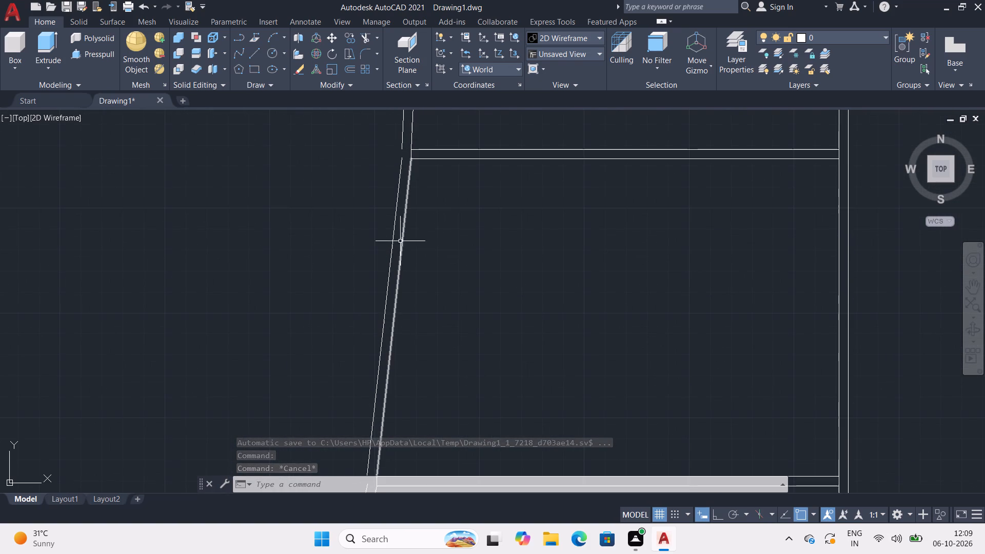
{"action": "middle_click_drag", "start_coordinate": [461, 156], "coordinate": [452, 213]}
{"action": "scroll", "coordinate": [466, 211], "scroll_direction": "down", "scroll_amount": 2}
{"action": "middle_click_drag", "start_coordinate": [465, 191], "coordinate": [479, 314]}
{"action": "middle_click_drag", "start_coordinate": [504, 156], "coordinate": [474, 358]}
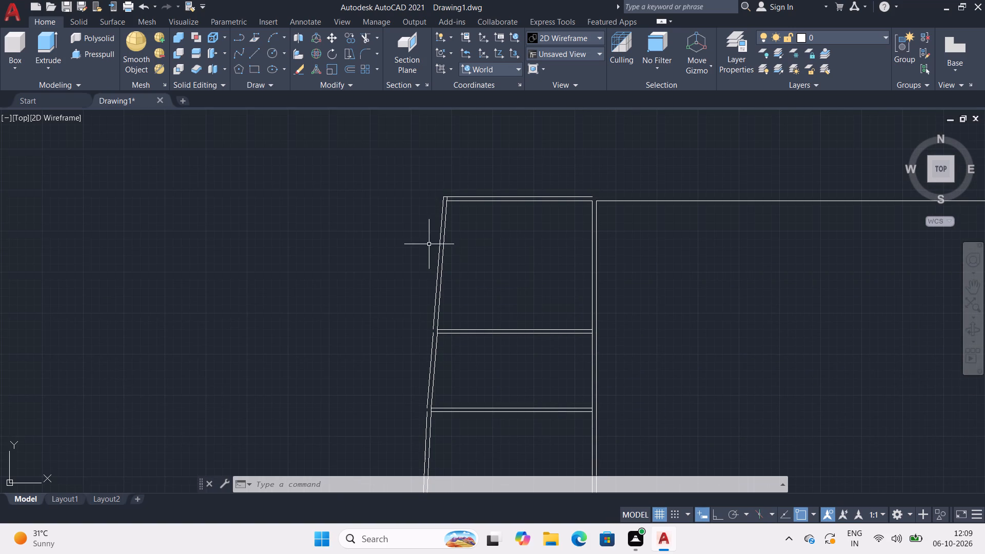
{"action": "middle_click_drag", "start_coordinate": [472, 297], "coordinate": [464, 141]}
{"action": "scroll", "coordinate": [438, 179], "scroll_direction": "up", "scroll_amount": 2}
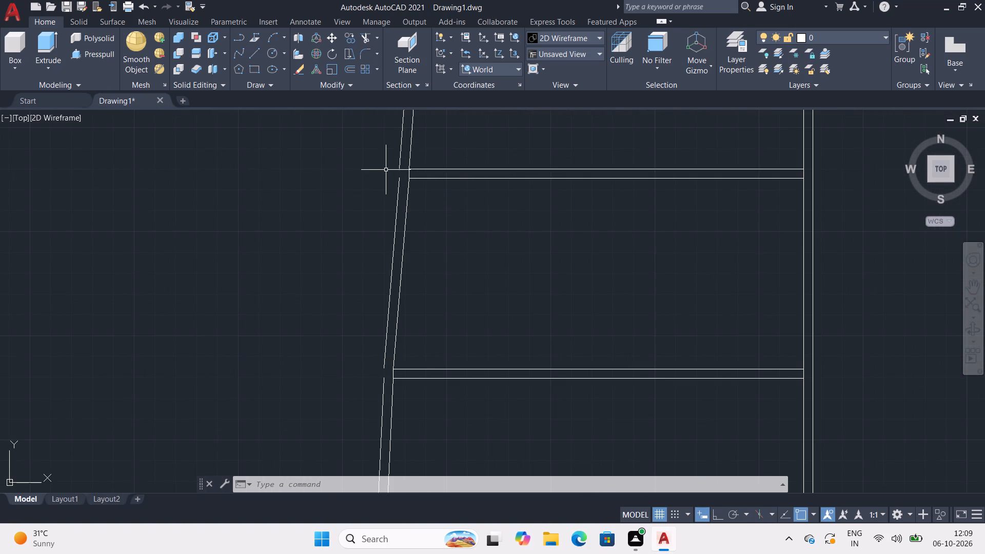
{"action": "scroll", "coordinate": [386, 168], "scroll_direction": "up", "scroll_amount": 2}
{"action": "type", "text": "ex"}
{"action": "key", "text": "Return"}
{"action": "left_click_drag", "start_coordinate": [406, 157], "coordinate": [424, 149]}
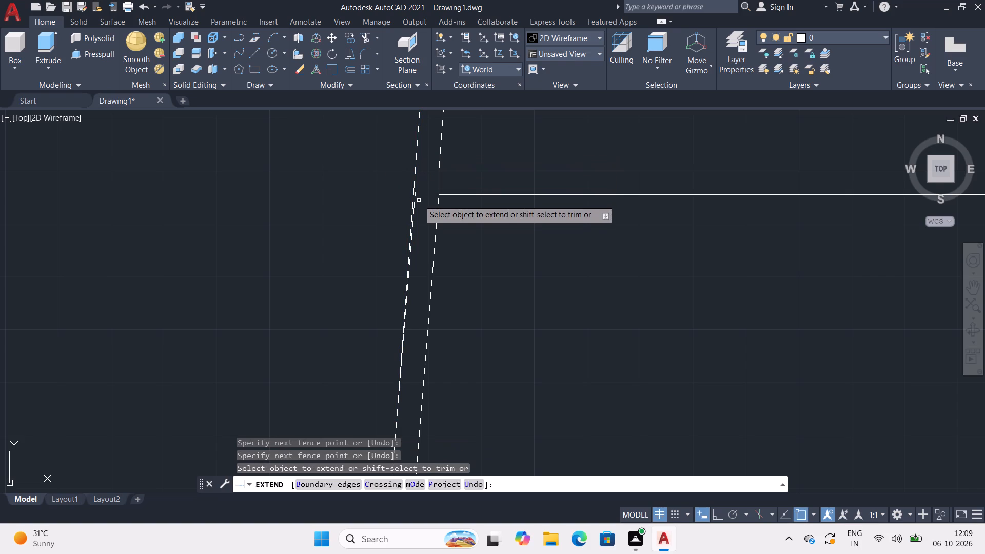
Extend the new outer line's segment below the second partition upward to meet the segment above it.
{"action": "middle_click_drag", "start_coordinate": [419, 200], "coordinate": [456, 111]}
{"action": "scroll", "coordinate": [445, 192], "scroll_direction": "down", "scroll_amount": 3}
{"action": "middle_click_drag", "start_coordinate": [441, 246], "coordinate": [491, 107]}
{"action": "scroll", "coordinate": [475, 162], "scroll_direction": "up", "scroll_amount": 2}
{"action": "left_click_drag", "start_coordinate": [485, 138], "coordinate": [495, 134]}
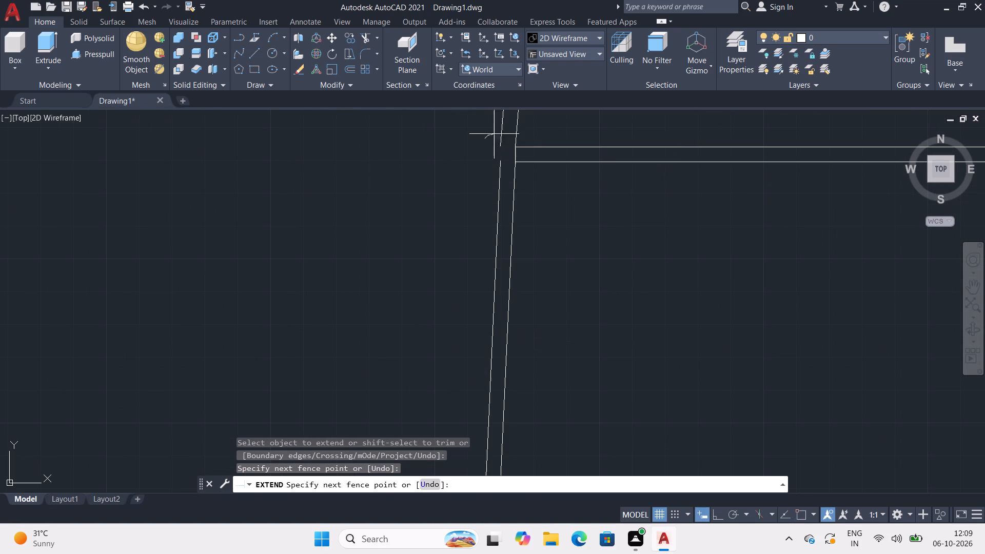
{"action": "left_click_drag", "start_coordinate": [495, 134], "coordinate": [511, 133]}
{"action": "left_click_drag", "start_coordinate": [510, 133], "coordinate": [493, 138]}
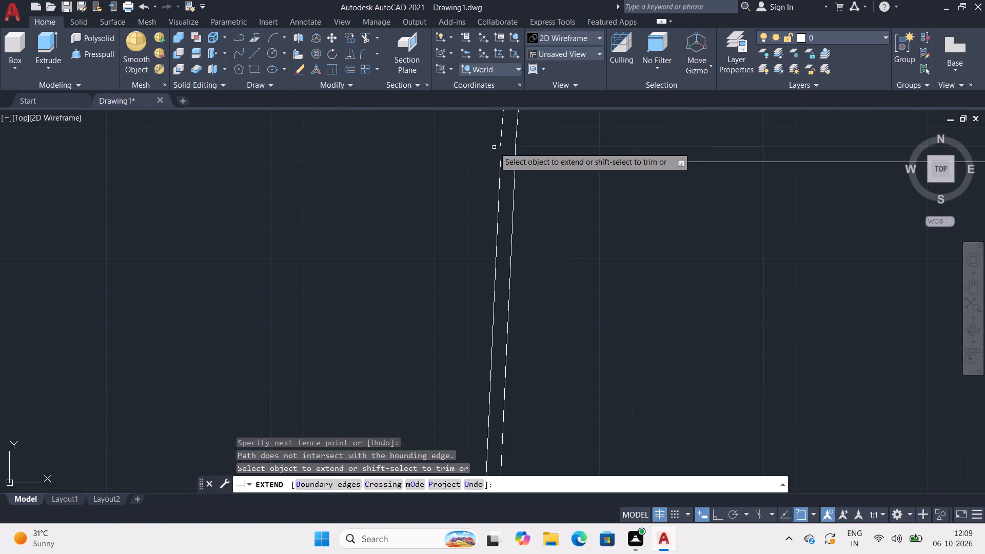
{"action": "left_click", "coordinate": [500, 180]}
Extend the outer segments above the third and fourth partitions downward across the gaps to the segments below.
{"action": "scroll", "coordinate": [512, 163], "scroll_direction": "down", "scroll_amount": 1}
{"action": "middle_click_drag", "start_coordinate": [510, 177], "coordinate": [503, 38]}
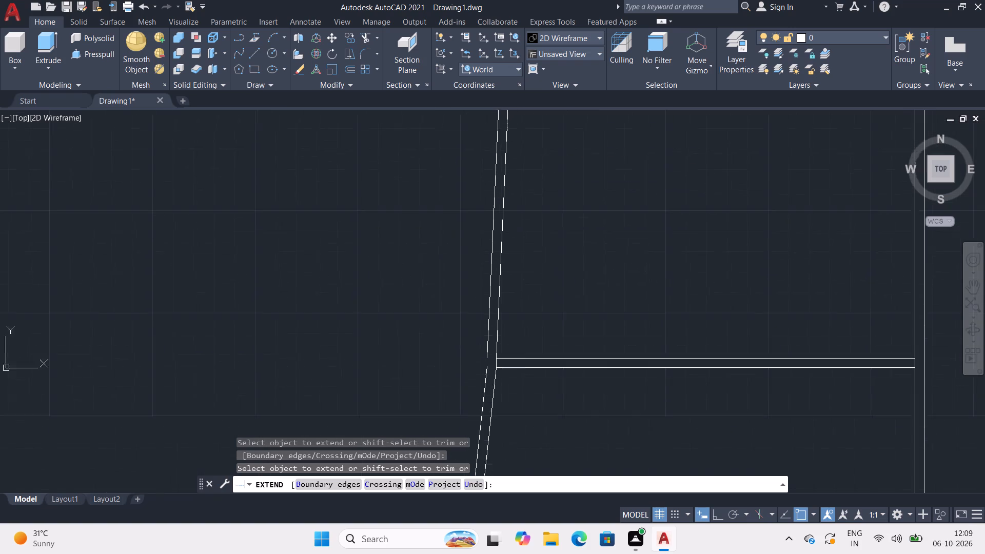
{"action": "middle_click_drag", "start_coordinate": [503, 38], "coordinate": [503, 38]}
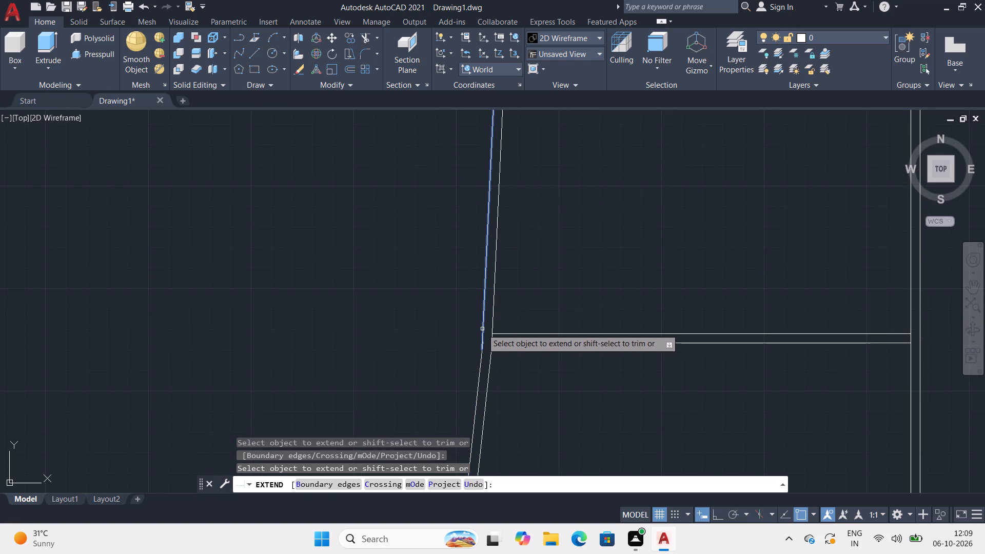
{"action": "left_click", "coordinate": [482, 328]}
{"action": "middle_click_drag", "start_coordinate": [501, 295], "coordinate": [449, 65]}
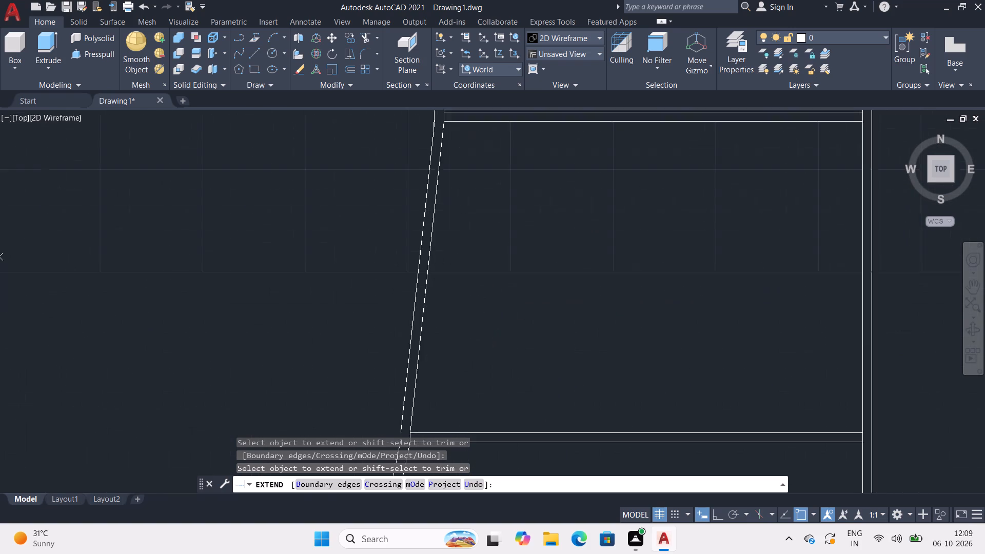
{"action": "middle_click_drag", "start_coordinate": [449, 65], "coordinate": [448, 58]}
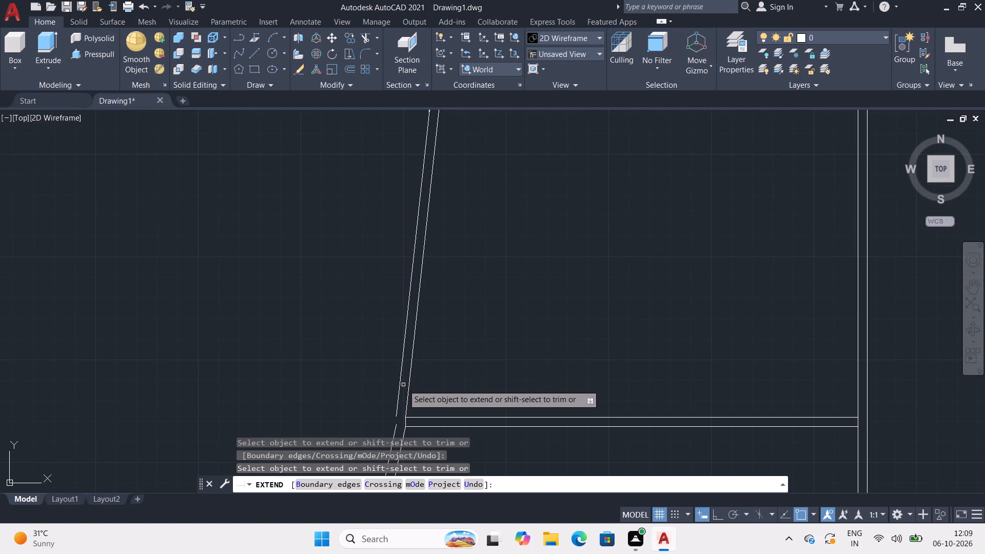
{"action": "left_click", "coordinate": [400, 385]}
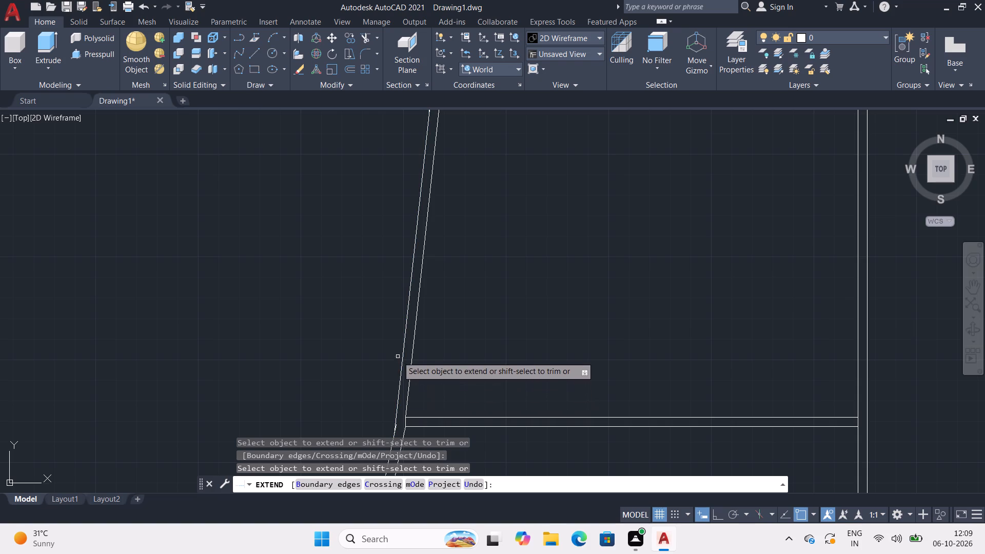
Extend the outer segments below the sixth and seventh partitions upward across the gaps to the segments above.
{"action": "middle_click_drag", "start_coordinate": [398, 356], "coordinate": [352, 78]}
{"action": "scroll", "coordinate": [330, 239], "scroll_direction": "down", "scroll_amount": 2}
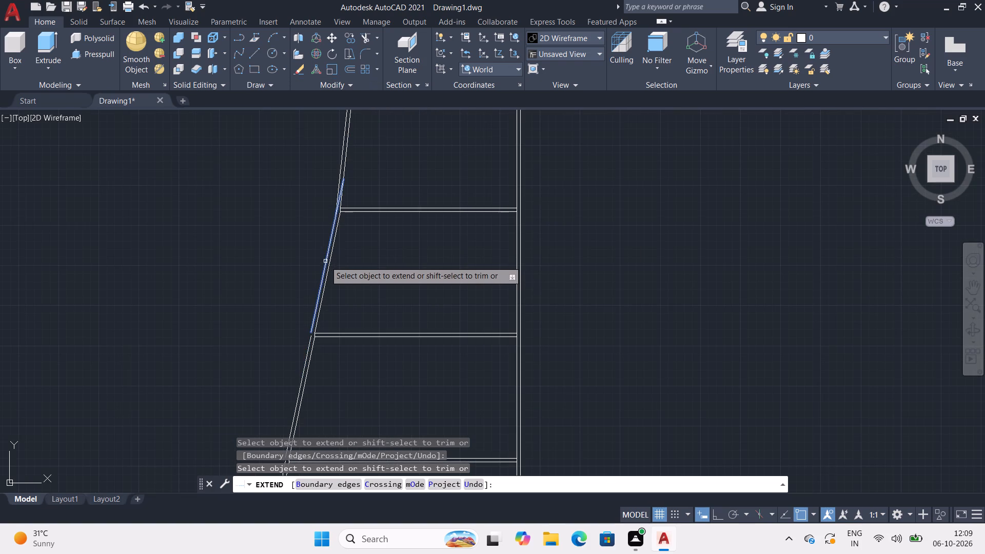
{"action": "middle_click_drag", "start_coordinate": [325, 261], "coordinate": [347, 157]}
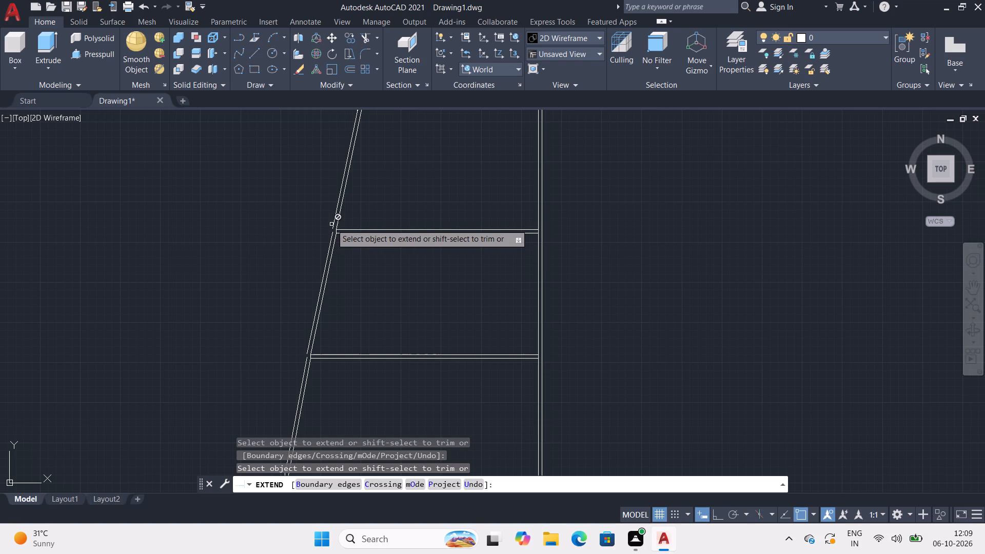
{"action": "middle_click_drag", "start_coordinate": [331, 224], "coordinate": [329, 101]}
{"action": "left_click", "coordinate": [297, 274]}
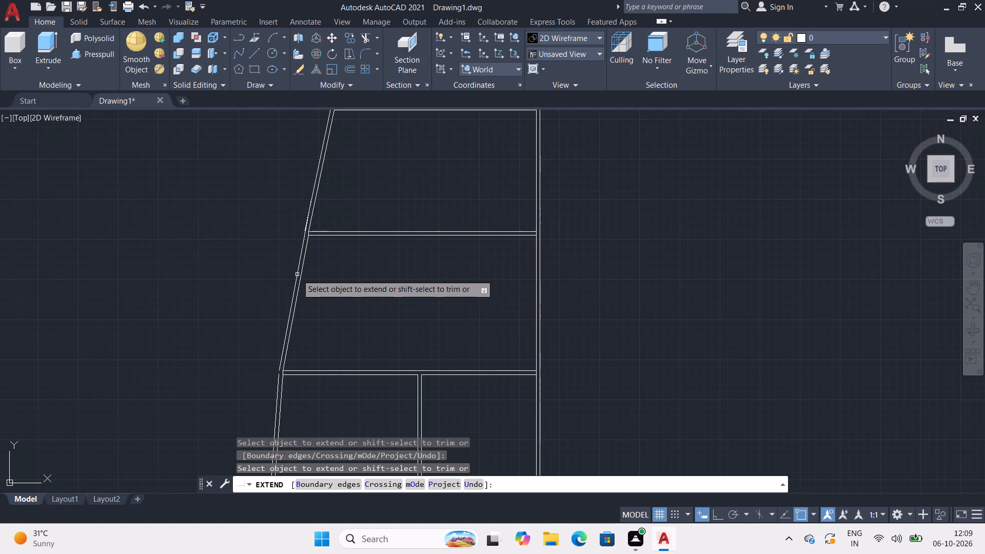
{"action": "middle_click_drag", "start_coordinate": [297, 274], "coordinate": [298, 128]}
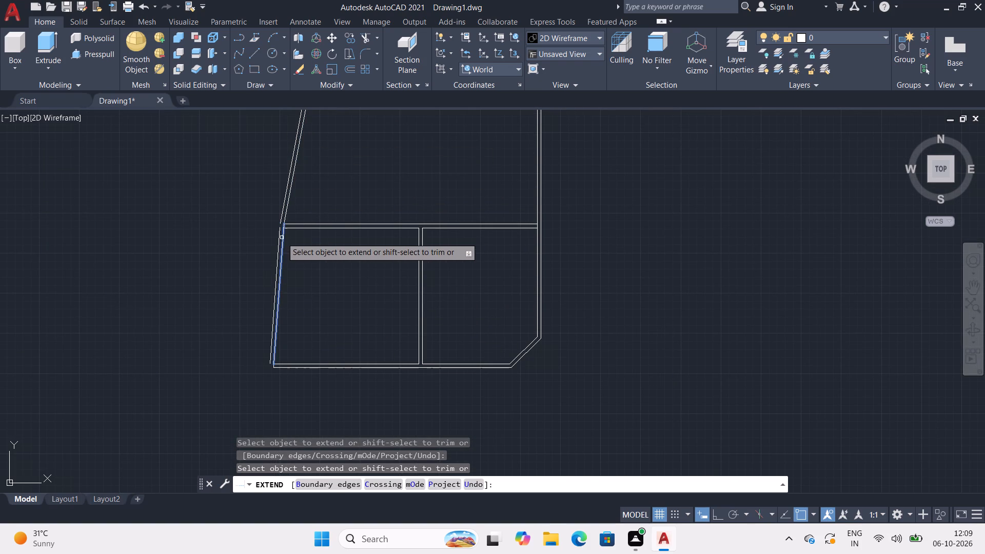
{"action": "left_click", "coordinate": [280, 238]}
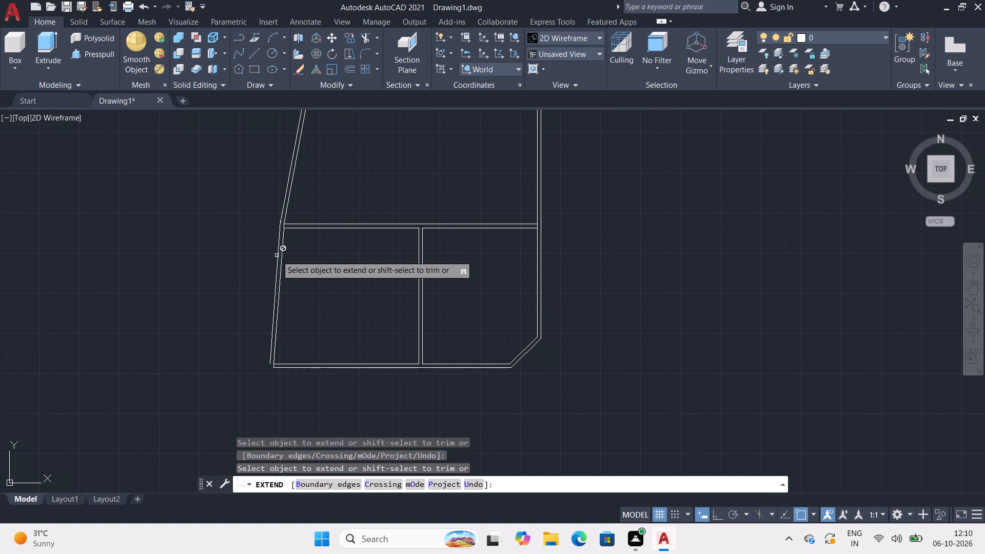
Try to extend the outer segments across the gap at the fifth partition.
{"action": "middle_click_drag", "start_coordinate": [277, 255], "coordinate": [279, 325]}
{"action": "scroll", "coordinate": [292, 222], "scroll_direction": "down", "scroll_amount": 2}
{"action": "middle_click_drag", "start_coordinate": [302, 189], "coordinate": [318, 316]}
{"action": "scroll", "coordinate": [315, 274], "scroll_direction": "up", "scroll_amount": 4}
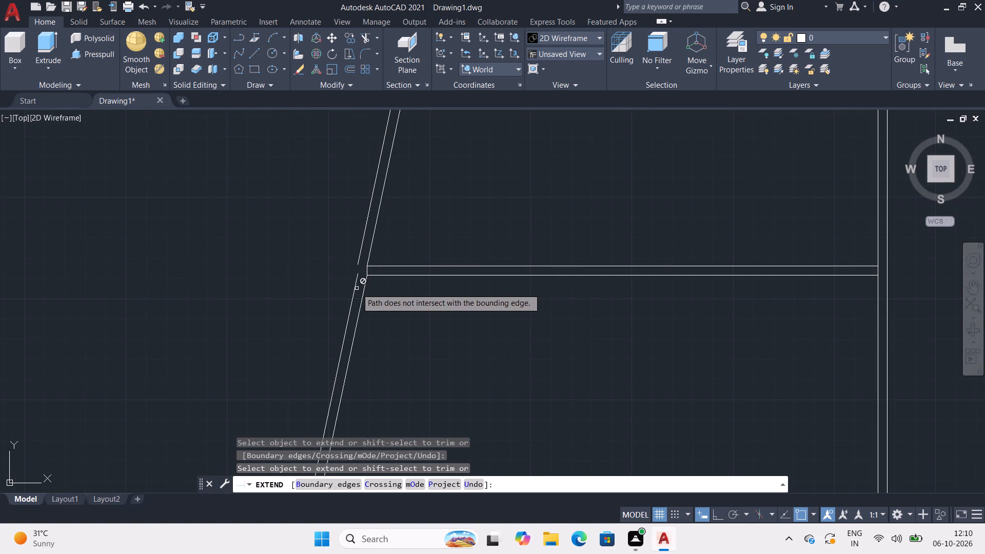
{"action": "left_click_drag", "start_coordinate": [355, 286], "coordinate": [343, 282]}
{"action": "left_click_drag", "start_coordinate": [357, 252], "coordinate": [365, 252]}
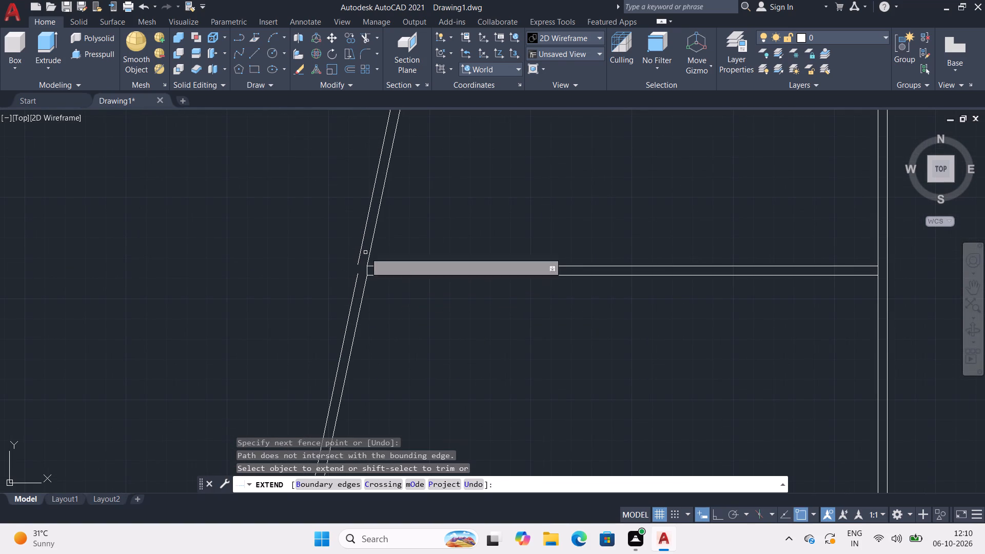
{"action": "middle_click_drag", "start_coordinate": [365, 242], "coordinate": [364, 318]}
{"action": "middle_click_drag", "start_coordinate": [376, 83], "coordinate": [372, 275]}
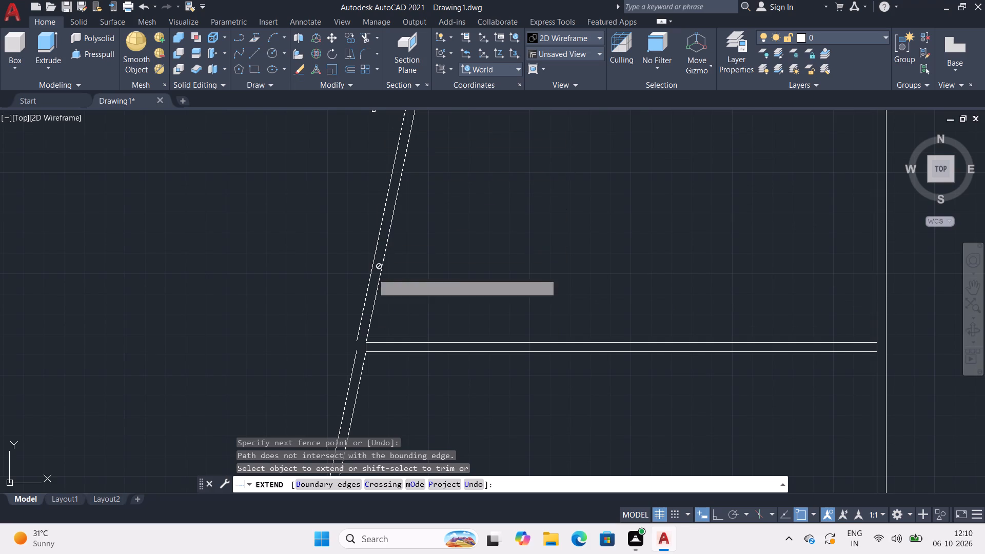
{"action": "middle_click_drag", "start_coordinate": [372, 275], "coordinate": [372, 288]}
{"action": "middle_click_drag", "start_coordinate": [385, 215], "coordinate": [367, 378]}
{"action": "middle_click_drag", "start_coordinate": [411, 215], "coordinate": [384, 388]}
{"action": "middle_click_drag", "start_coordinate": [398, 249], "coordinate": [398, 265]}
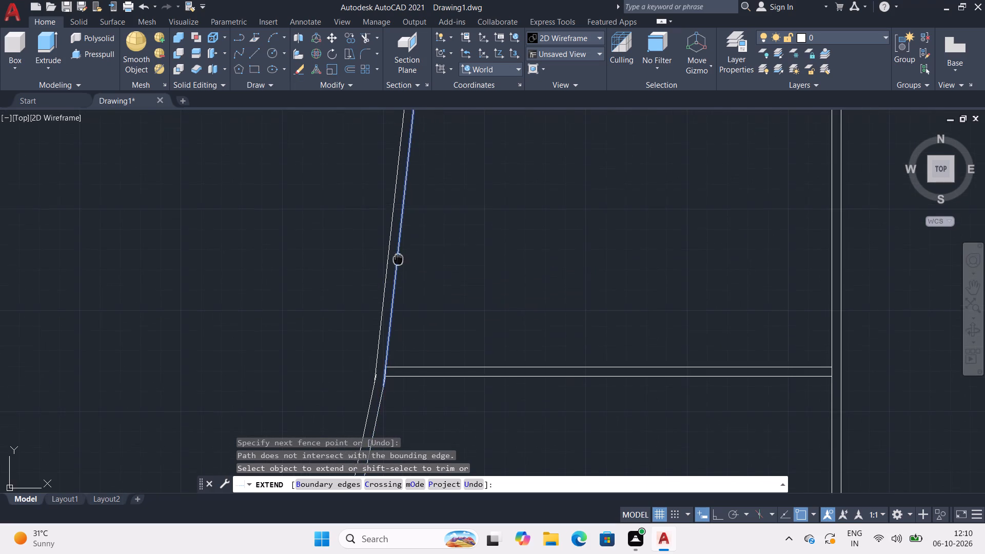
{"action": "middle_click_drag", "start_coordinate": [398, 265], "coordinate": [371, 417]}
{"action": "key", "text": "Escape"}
Trim the overlapping end of the lower outer segment just below the first partition.
{"action": "scroll", "coordinate": [390, 160], "scroll_direction": "down", "scroll_amount": 4}
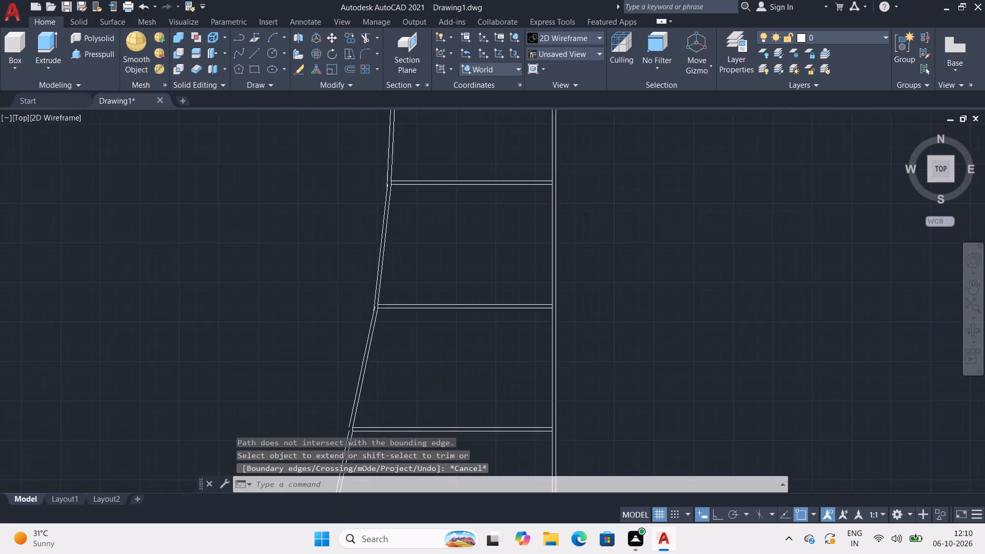
{"action": "middle_click_drag", "start_coordinate": [388, 161], "coordinate": [373, 326]}
{"action": "scroll", "coordinate": [377, 252], "scroll_direction": "up", "scroll_amount": 5}
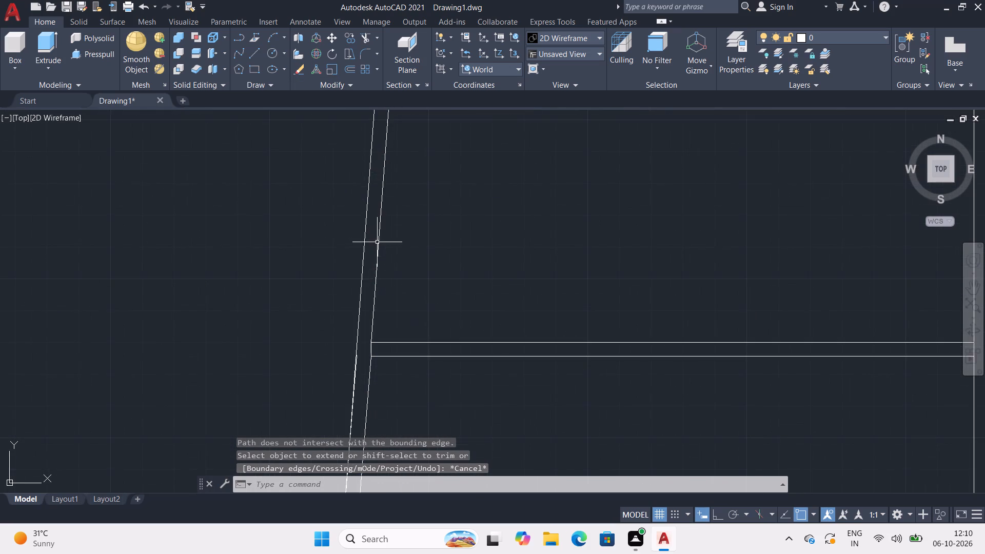
{"action": "scroll", "coordinate": [377, 245], "scroll_direction": "up", "scroll_amount": 2}
{"action": "scroll", "coordinate": [362, 229], "scroll_direction": "down", "scroll_amount": 1}
{"action": "middle_click_drag", "start_coordinate": [362, 229], "coordinate": [361, 262]}
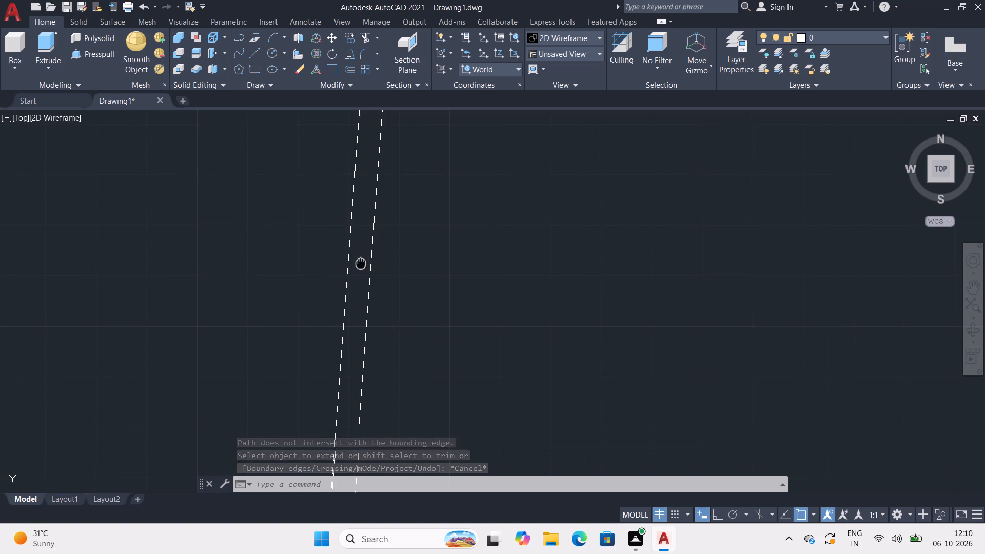
{"action": "middle_click_drag", "start_coordinate": [361, 262], "coordinate": [357, 165]}
{"action": "middle_click_drag", "start_coordinate": [357, 337], "coordinate": [327, 164]}
{"action": "scroll", "coordinate": [306, 197], "scroll_direction": "up", "scroll_amount": 1}
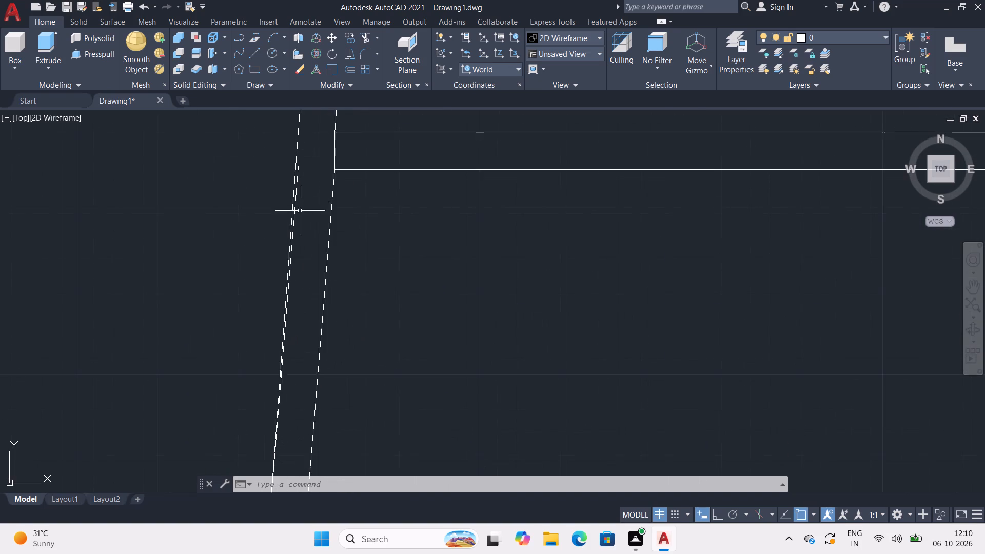
{"action": "scroll", "coordinate": [299, 212], "scroll_direction": "up", "scroll_amount": 3}
{"action": "key", "text": "t"}
{"action": "key", "text": "r"}
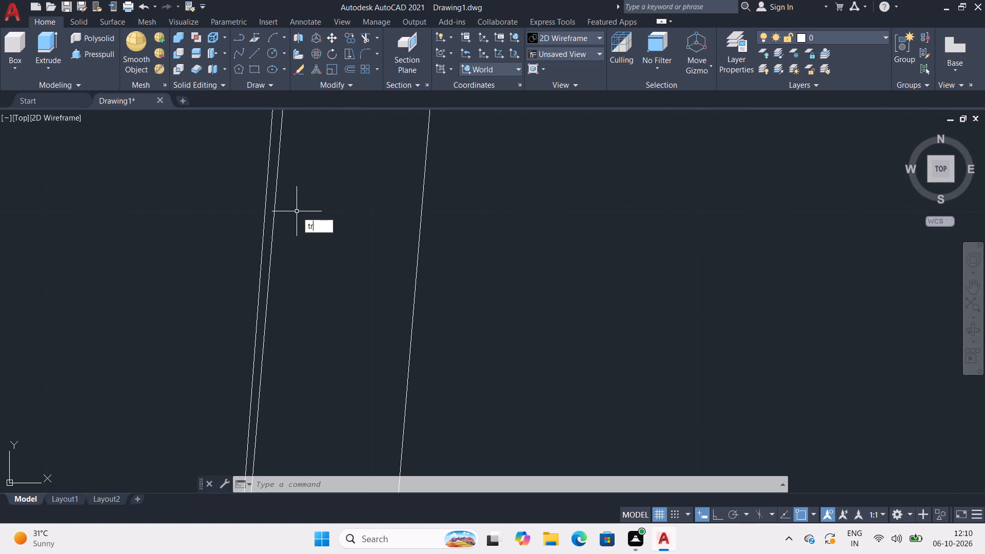
{"action": "key", "text": "Return"}
{"action": "left_click_drag", "start_coordinate": [269, 220], "coordinate": [278, 220]}
Trim the overlapping lower end of the upper outer segment just above the second partition.
{"action": "scroll", "coordinate": [278, 220], "scroll_direction": "down", "scroll_amount": 3}
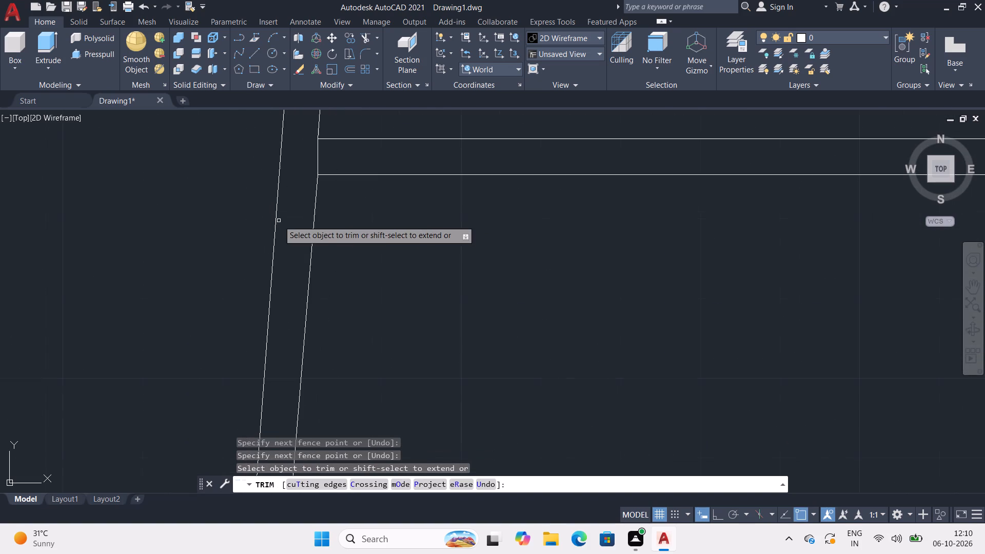
{"action": "middle_click_drag", "start_coordinate": [297, 265], "coordinate": [304, 151]}
{"action": "scroll", "coordinate": [280, 245], "scroll_direction": "down", "scroll_amount": 2}
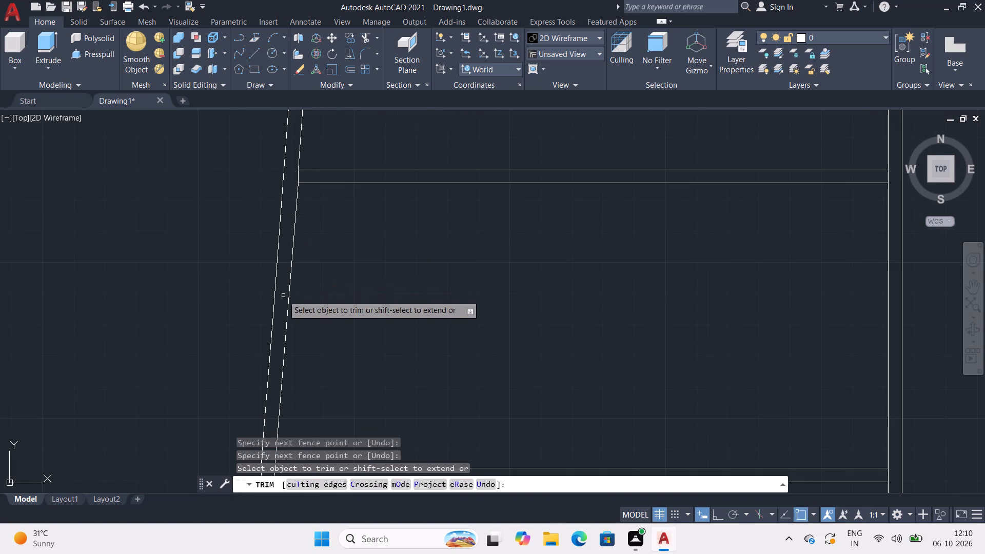
{"action": "middle_click_drag", "start_coordinate": [284, 299], "coordinate": [275, 171]}
{"action": "scroll", "coordinate": [258, 334], "scroll_direction": "up", "scroll_amount": 4}
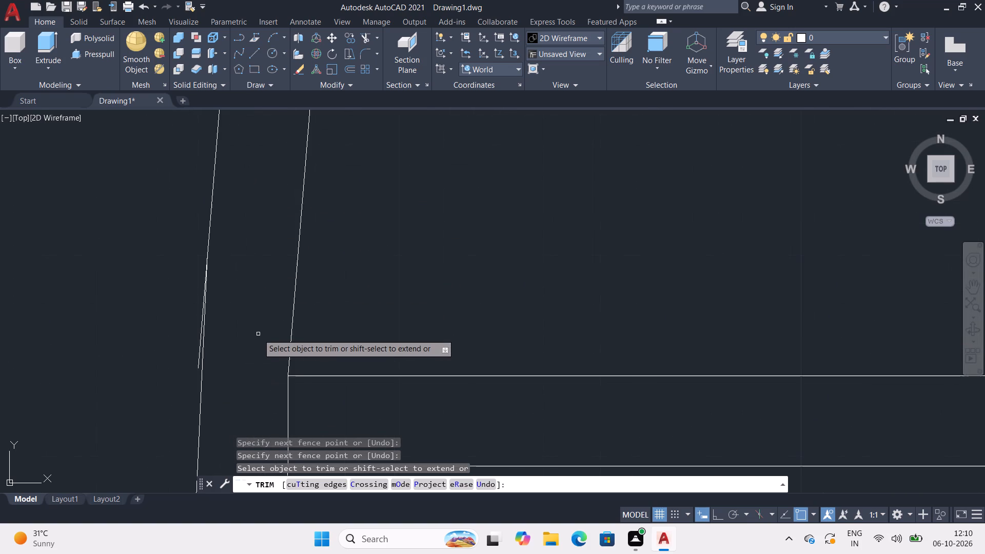
{"action": "scroll", "coordinate": [230, 344], "scroll_direction": "up", "scroll_amount": 2}
{"action": "left_click_drag", "start_coordinate": [144, 330], "coordinate": [151, 328]}
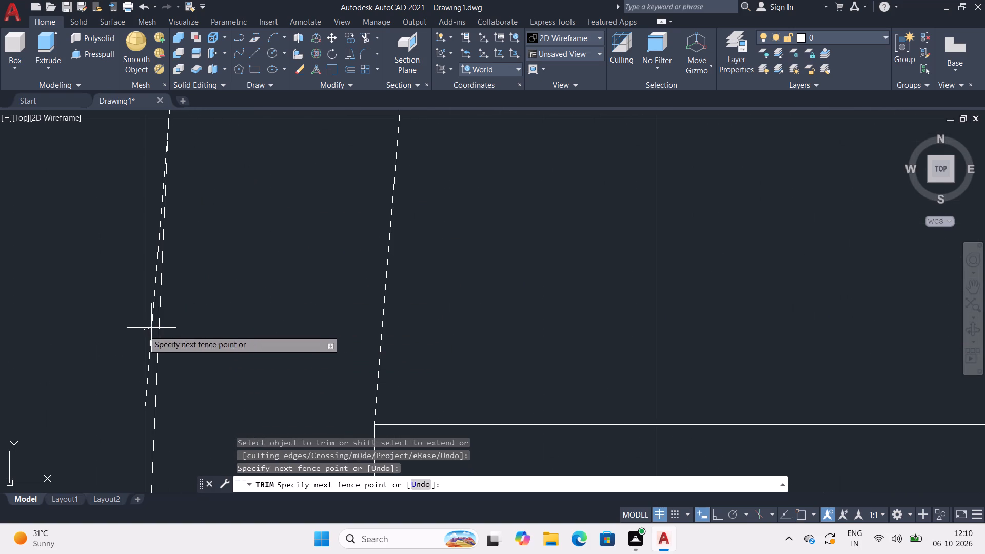
{"action": "left_click_drag", "start_coordinate": [151, 328], "coordinate": [158, 326]}
Trim the overlapping upper end of the lower outer segment beside the third partition.
{"action": "scroll", "coordinate": [175, 314], "scroll_direction": "down", "scroll_amount": 4}
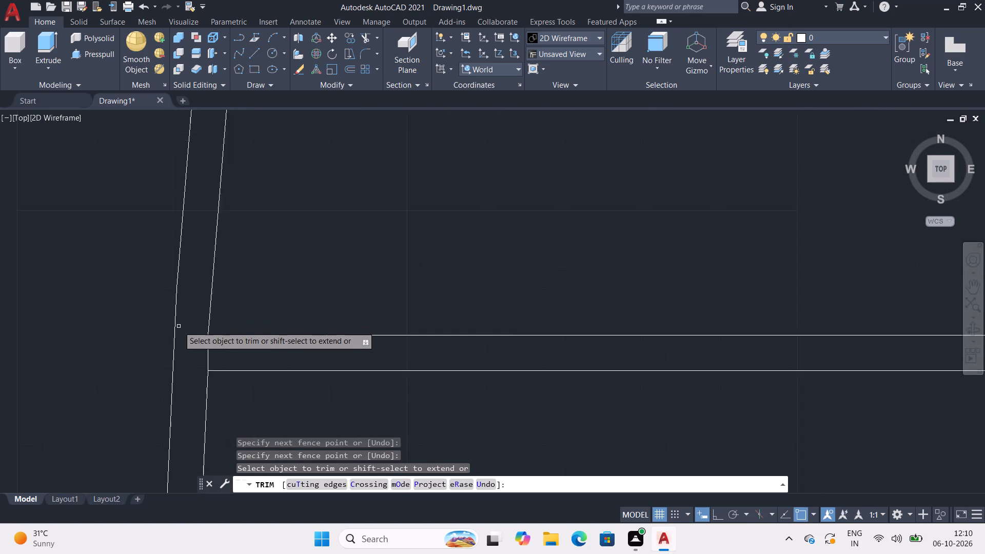
{"action": "scroll", "coordinate": [179, 327], "scroll_direction": "down", "scroll_amount": 1}
{"action": "middle_click_drag", "start_coordinate": [179, 328], "coordinate": [187, 118]}
{"action": "middle_click_drag", "start_coordinate": [163, 275], "coordinate": [168, 132]}
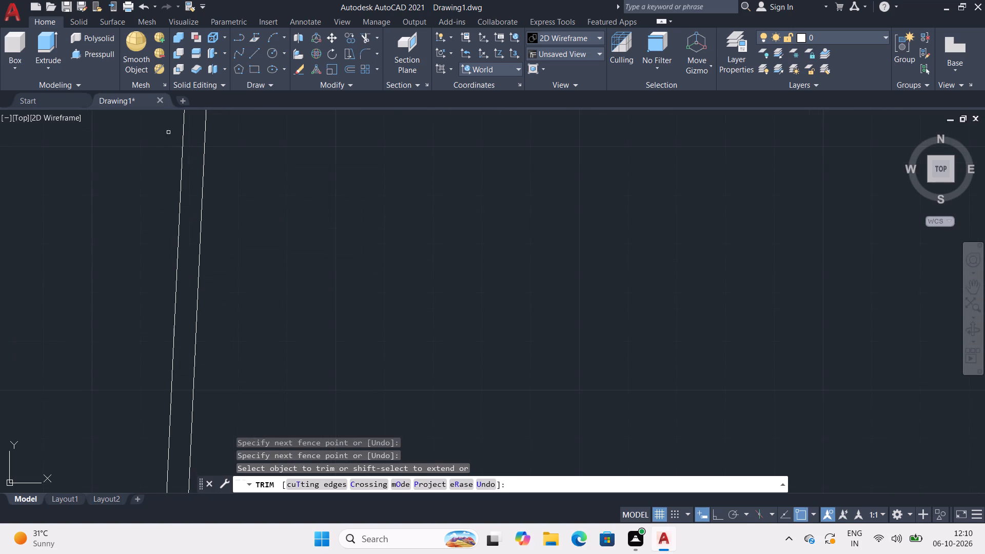
{"action": "middle_click_drag", "start_coordinate": [171, 285], "coordinate": [186, 108]}
{"action": "middle_click_drag", "start_coordinate": [163, 291], "coordinate": [193, 109]}
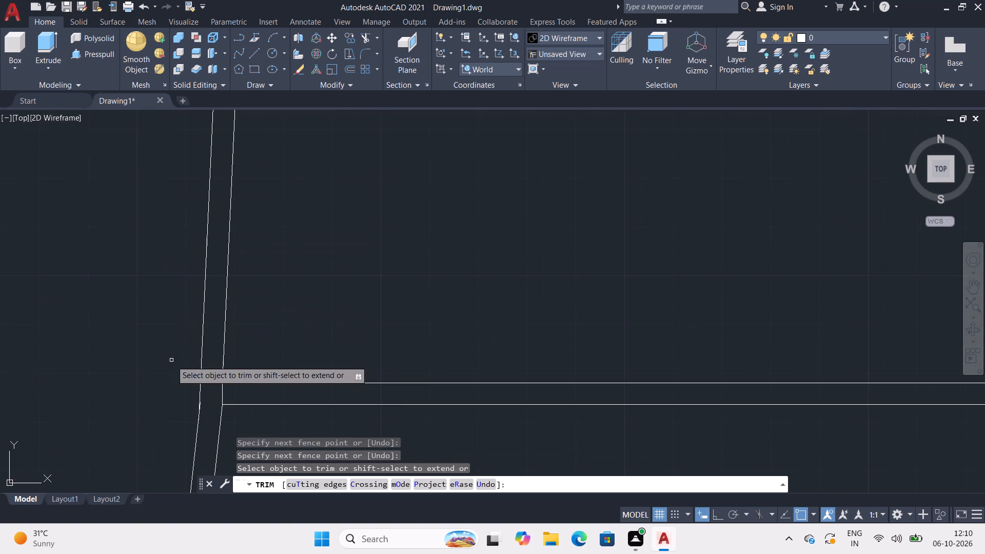
{"action": "middle_click_drag", "start_coordinate": [175, 363], "coordinate": [208, 221]}
{"action": "scroll", "coordinate": [246, 302], "scroll_direction": "up", "scroll_amount": 5}
{"action": "middle_click_drag", "start_coordinate": [185, 194], "coordinate": [189, 208]}
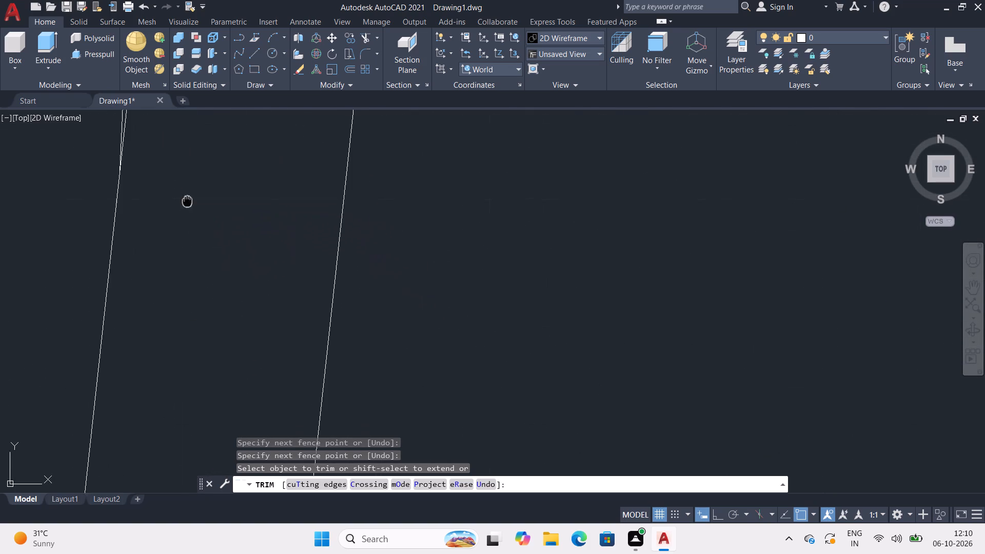
{"action": "middle_click_drag", "start_coordinate": [189, 208], "coordinate": [212, 377]}
{"action": "left_click", "coordinate": [163, 197]}
Trim the overlapping upper end of the lower outer segment beside the fourth partition.
{"action": "scroll", "coordinate": [159, 217], "scroll_direction": "down", "scroll_amount": 1}
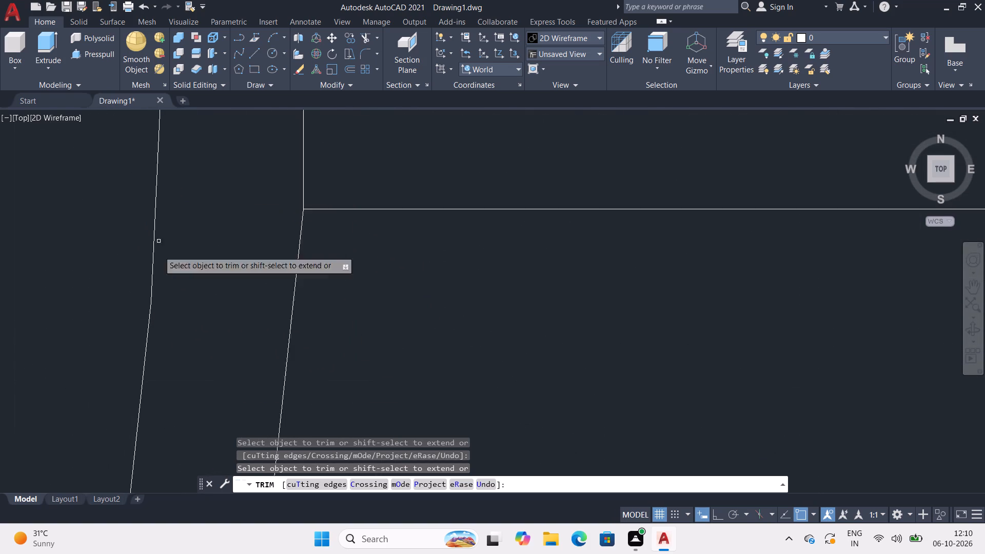
{"action": "scroll", "coordinate": [159, 259], "scroll_direction": "down", "scroll_amount": 1}
{"action": "middle_click_drag", "start_coordinate": [173, 296], "coordinate": [254, 111]}
{"action": "scroll", "coordinate": [219, 239], "scroll_direction": "down", "scroll_amount": 4}
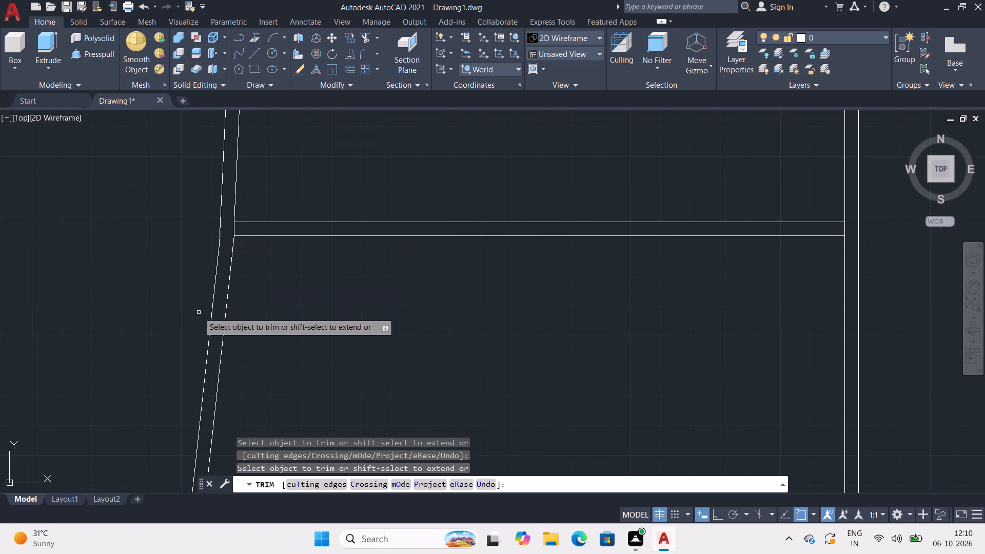
{"action": "scroll", "coordinate": [180, 333], "scroll_direction": "down", "scroll_amount": 1}
{"action": "middle_click_drag", "start_coordinate": [182, 330], "coordinate": [254, 127]}
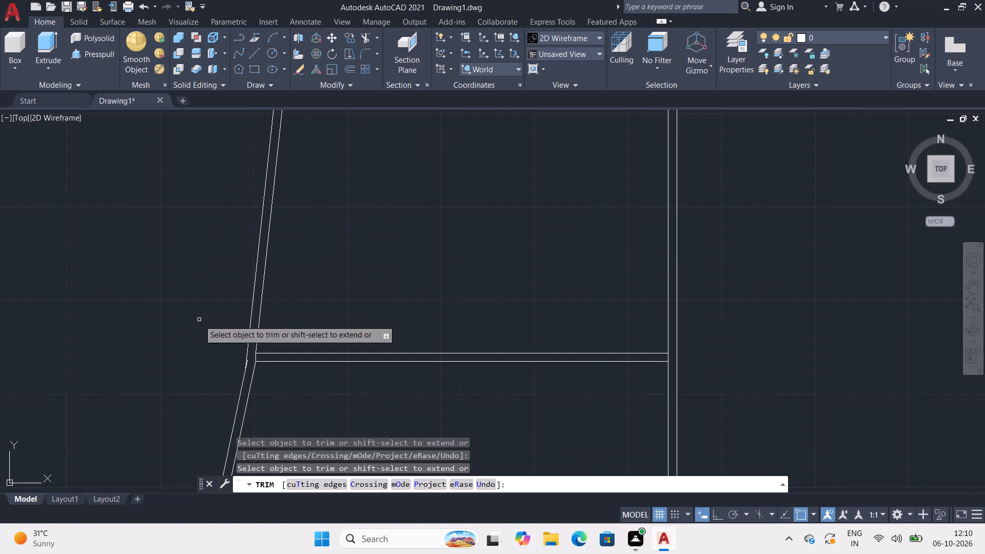
{"action": "middle_click_drag", "start_coordinate": [242, 339], "coordinate": [271, 179]}
{"action": "scroll", "coordinate": [280, 196], "scroll_direction": "up", "scroll_amount": 4}
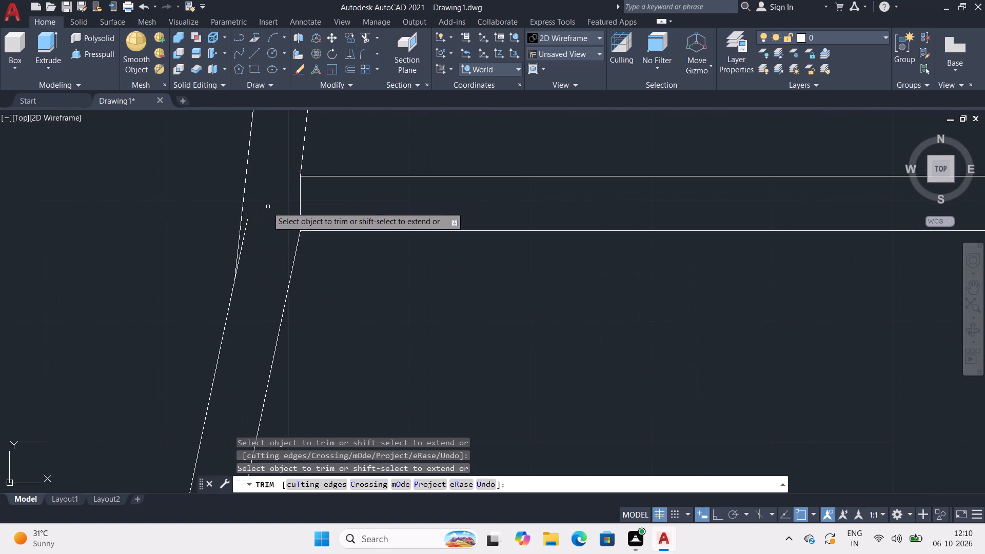
{"action": "scroll", "coordinate": [258, 214], "scroll_direction": "up", "scroll_amount": 3}
{"action": "left_click", "coordinate": [200, 260]}
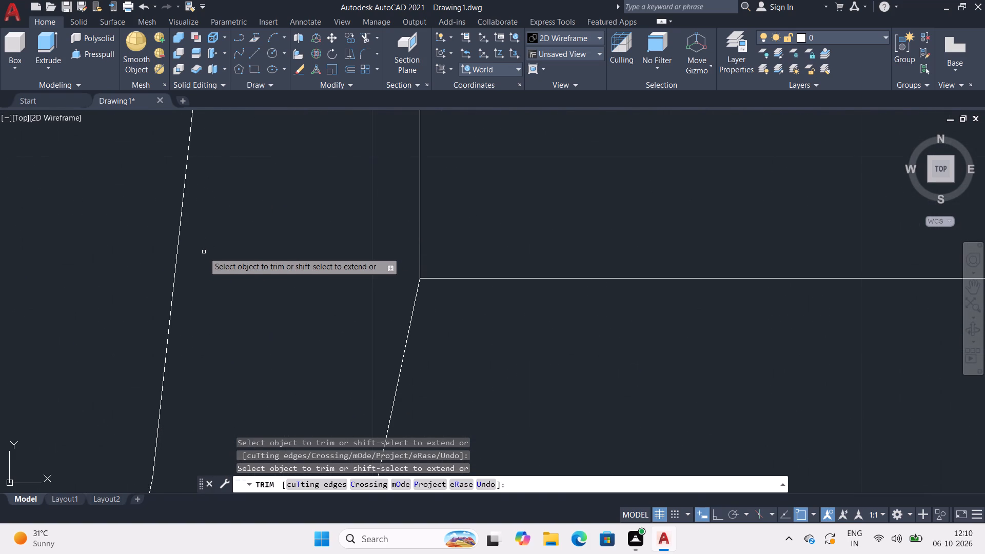
Trim the overlapping lower end of the upper outer segment near the sixth partition.
{"action": "scroll", "coordinate": [206, 250], "scroll_direction": "down", "scroll_amount": 6}
{"action": "middle_click_drag", "start_coordinate": [206, 264], "coordinate": [251, 61]}
{"action": "middle_click_drag", "start_coordinate": [171, 319], "coordinate": [185, 298]}
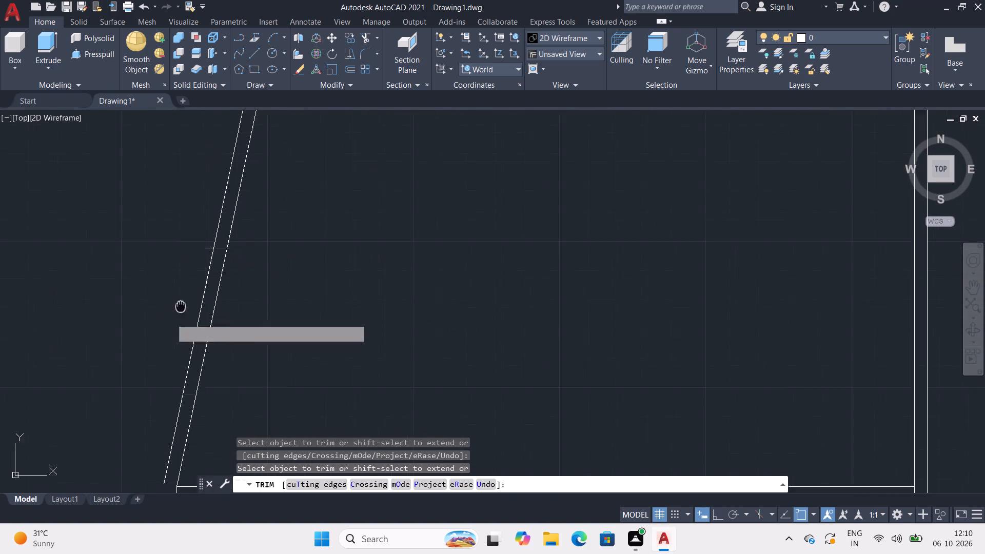
{"action": "middle_click_drag", "start_coordinate": [185, 298], "coordinate": [262, 116]}
{"action": "middle_click_drag", "start_coordinate": [239, 298], "coordinate": [244, 106]}
{"action": "middle_click_drag", "start_coordinate": [174, 346], "coordinate": [187, 318]}
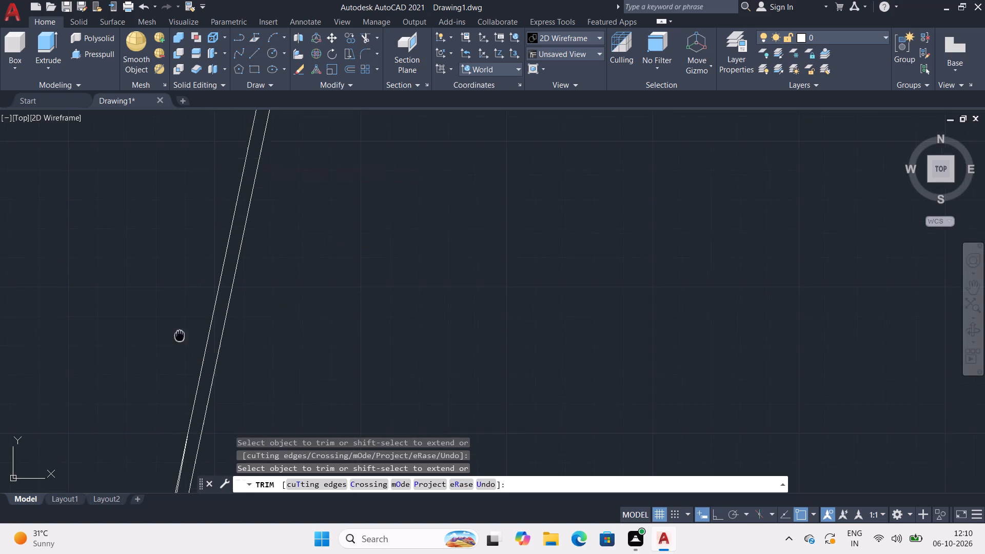
{"action": "middle_click_drag", "start_coordinate": [187, 318], "coordinate": [242, 161]}
{"action": "scroll", "coordinate": [212, 331], "scroll_direction": "up", "scroll_amount": 4}
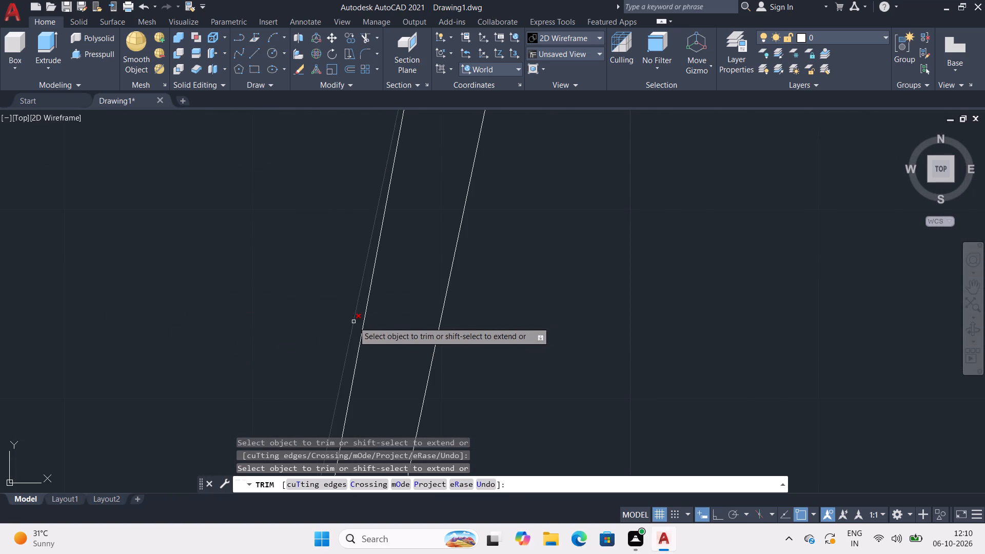
{"action": "left_click", "coordinate": [353, 322]}
Trim the overlapping lower end of the upper outer segment just above the seventh partition.
{"action": "scroll", "coordinate": [381, 291], "scroll_direction": "down", "scroll_amount": 4}
{"action": "middle_click_drag", "start_coordinate": [384, 304], "coordinate": [377, 245]}
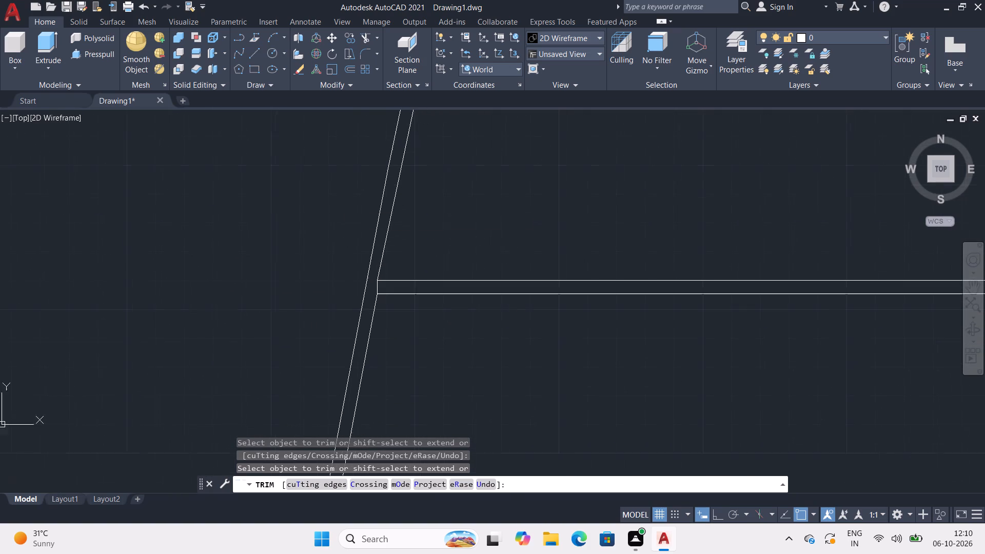
{"action": "scroll", "coordinate": [363, 285], "scroll_direction": "up", "scroll_amount": 7}
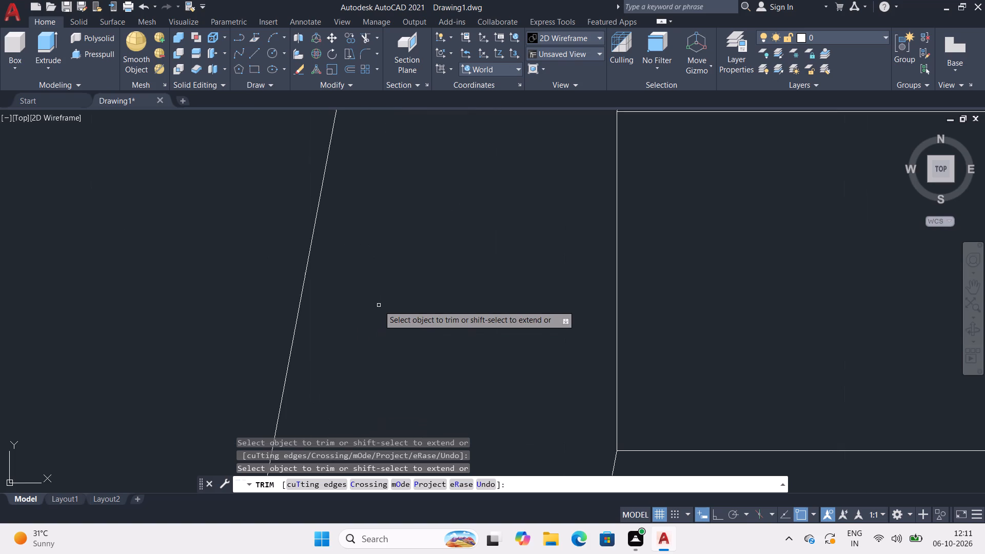
{"action": "scroll", "coordinate": [377, 307], "scroll_direction": "down", "scroll_amount": 8}
{"action": "middle_click_drag", "start_coordinate": [376, 314], "coordinate": [357, 165]}
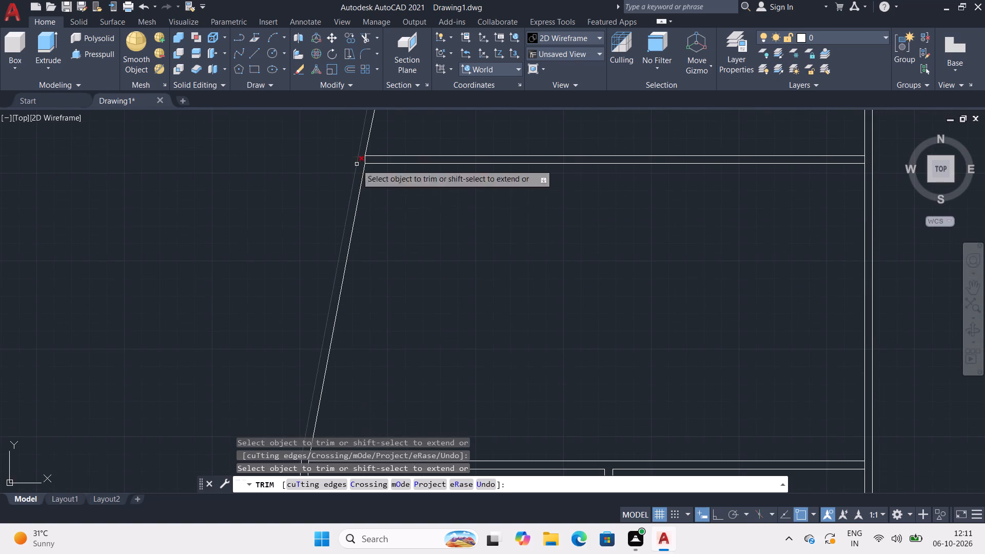
{"action": "scroll", "coordinate": [349, 226], "scroll_direction": "down", "scroll_amount": 2}
{"action": "middle_click_drag", "start_coordinate": [354, 261], "coordinate": [387, 148]}
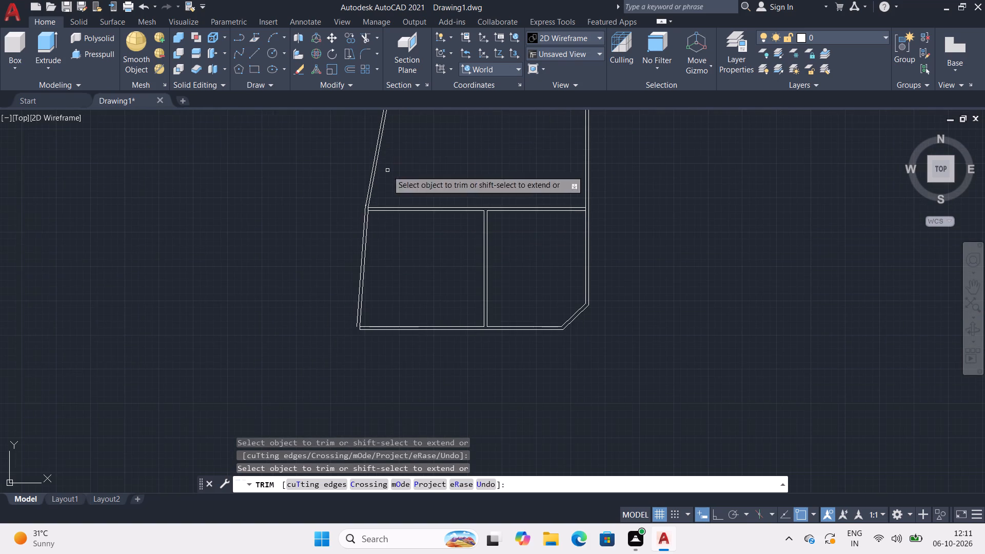
{"action": "scroll", "coordinate": [358, 220], "scroll_direction": "up", "scroll_amount": 8}
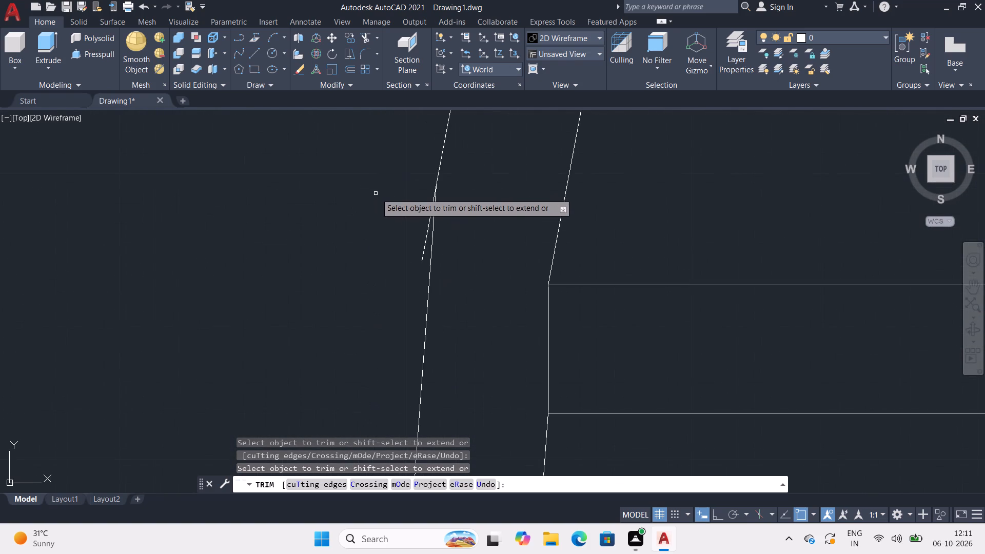
{"action": "left_click", "coordinate": [426, 228]}
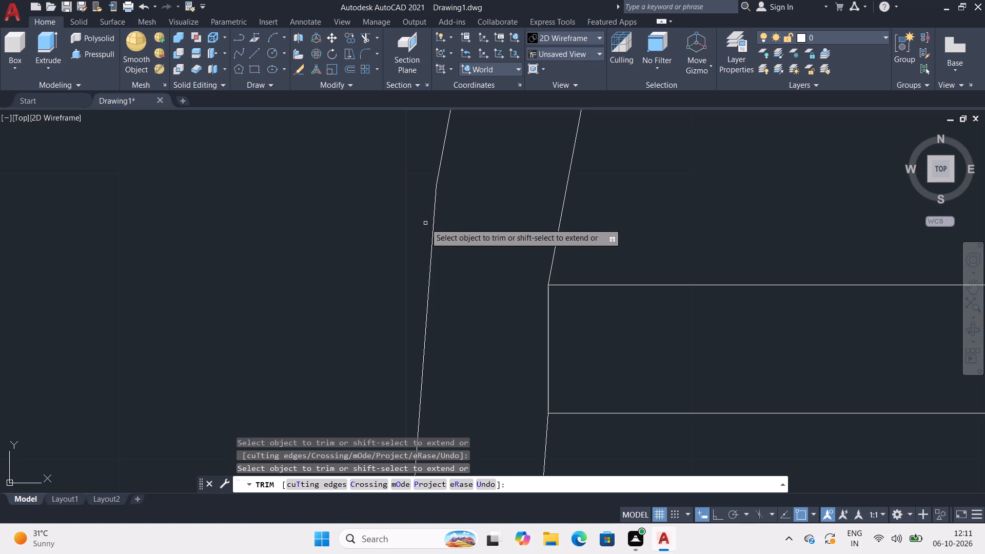
{"action": "key", "text": "Escape"}
Draw a horizontal line from the bottom wall's lower-left corner outward past the slanted wall's outer line.
{"action": "scroll", "coordinate": [430, 193], "scroll_direction": "down", "scroll_amount": 4}
{"action": "scroll", "coordinate": [436, 237], "scroll_direction": "down", "scroll_amount": 3}
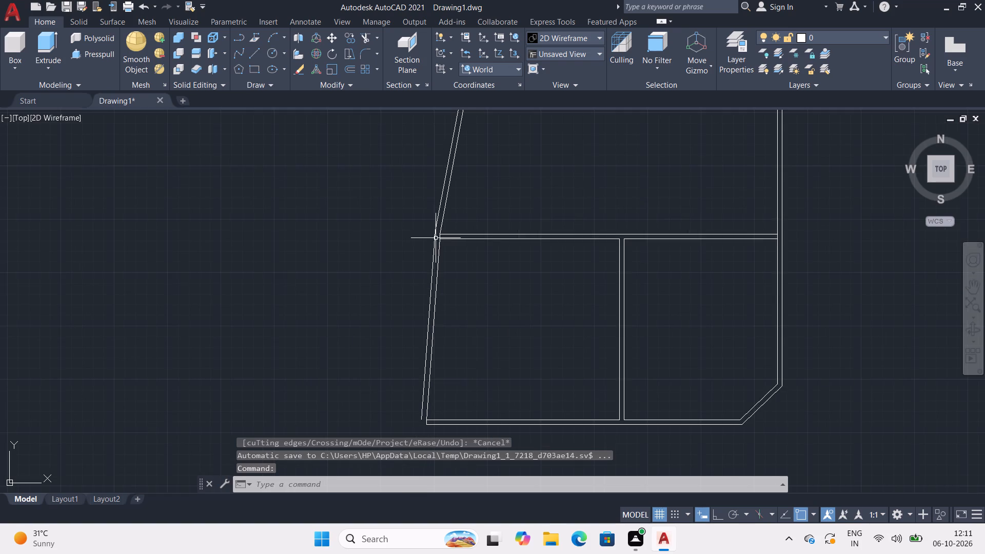
{"action": "middle_click_drag", "start_coordinate": [436, 238], "coordinate": [368, 57]}
{"action": "scroll", "coordinate": [392, 236], "scroll_direction": "up", "scroll_amount": 3}
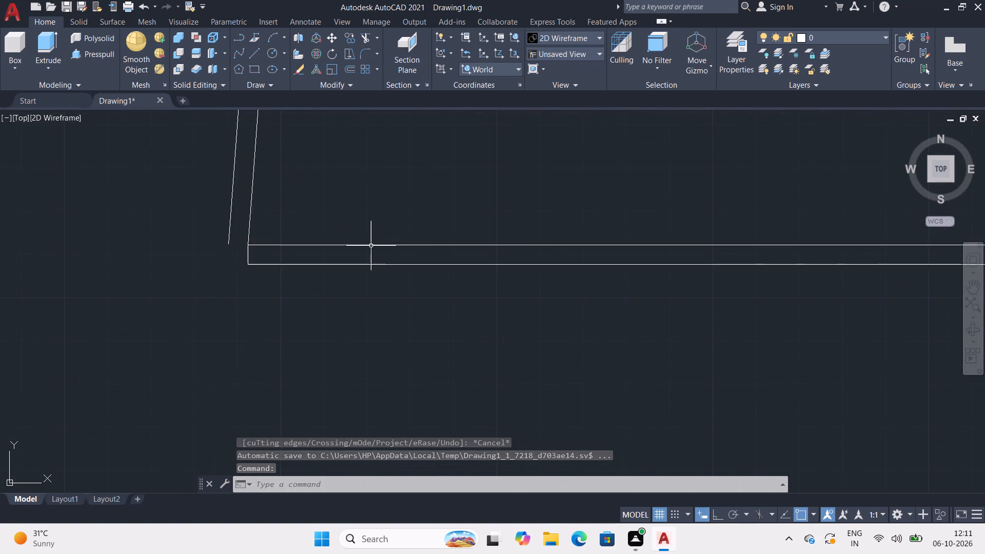
{"action": "scroll", "coordinate": [323, 264], "scroll_direction": "up", "scroll_amount": 1}
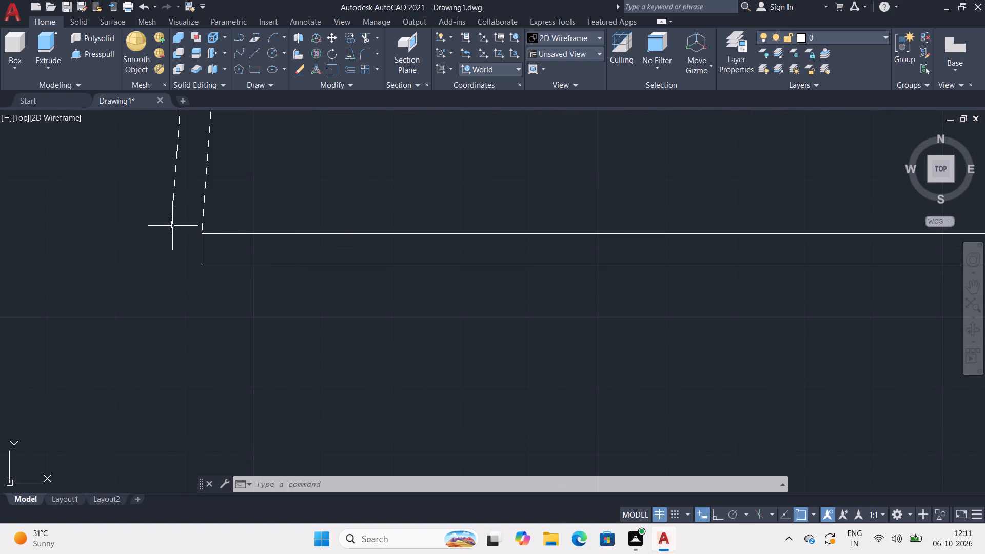
{"action": "key", "text": "l"}
{"action": "key", "text": "Return"}
{"action": "left_click", "coordinate": [199, 263]}
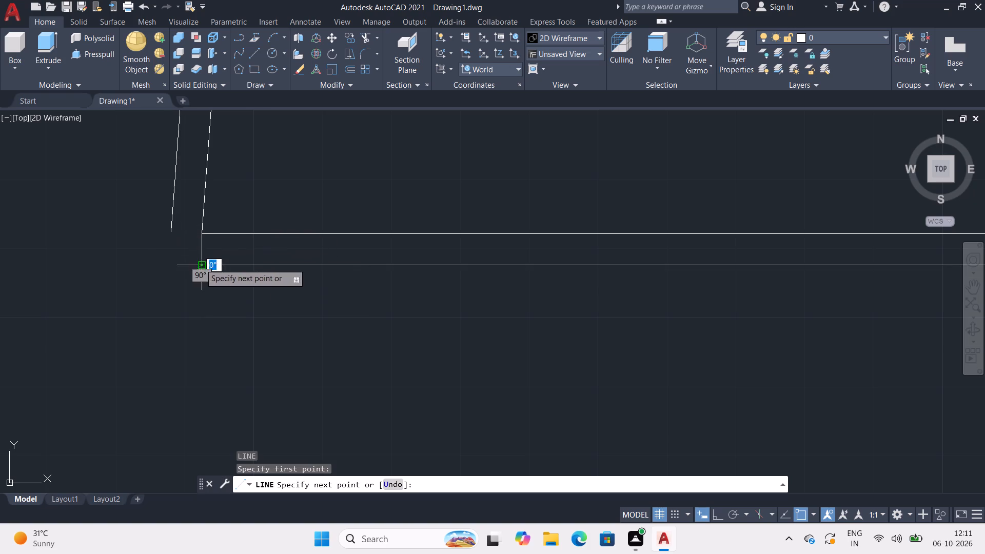
{"action": "left_click", "coordinate": [152, 264]}
{"action": "key", "text": "space"}
Extend the slanted wall's outer line down to the new horizontal line at the bottom corner.
{"action": "type", "text": "ex"}
{"action": "key", "text": "Return"}
{"action": "left_click", "coordinate": [172, 210]}
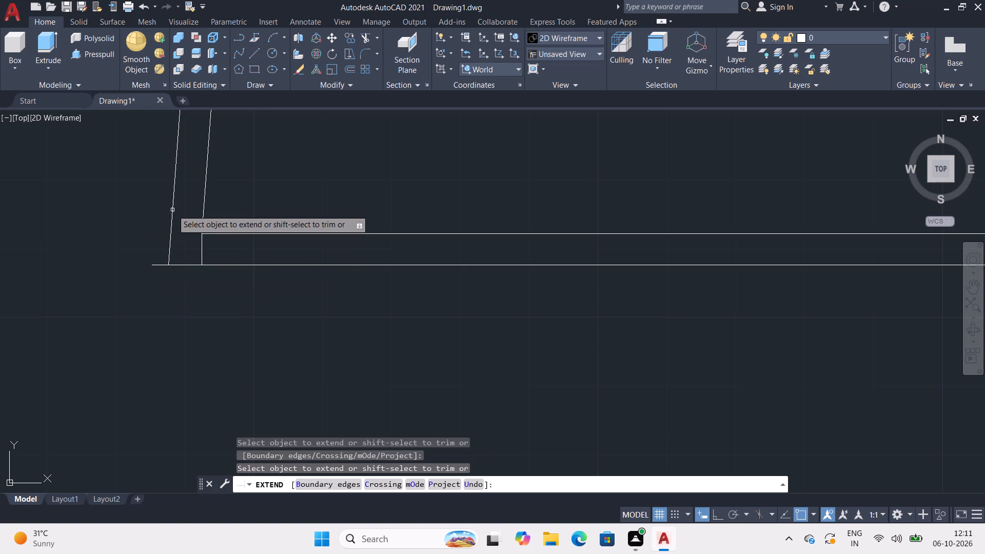
{"action": "key", "text": "Escape"}
{"action": "key", "text": "r"}
{"action": "key", "text": "Escape"}
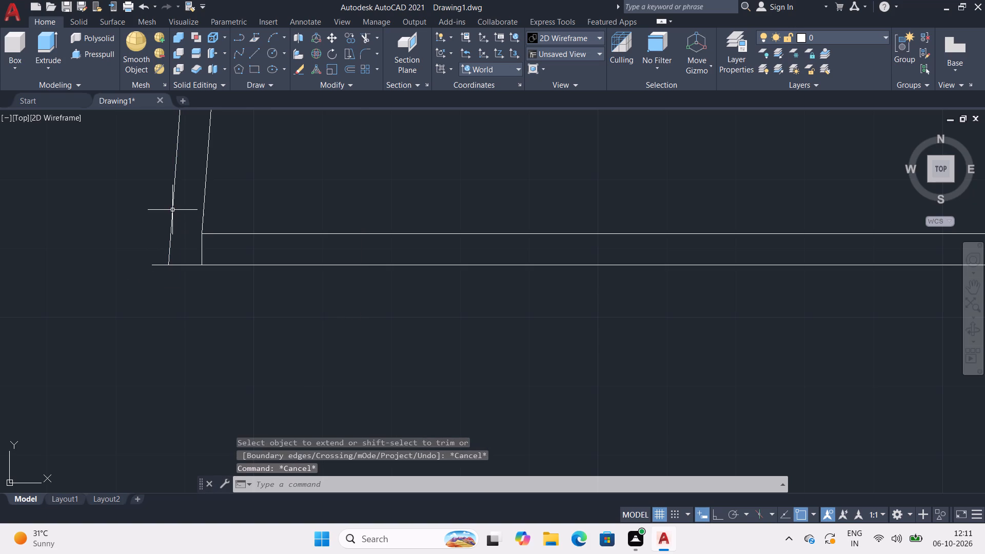
Trim the horizontal line's excess beyond the slanted wall's outer line at the bottom-left corner.
{"action": "type", "text": "tr"}
{"action": "key", "text": "Return"}
{"action": "left_click_drag", "start_coordinate": [158, 236], "coordinate": [165, 272]}
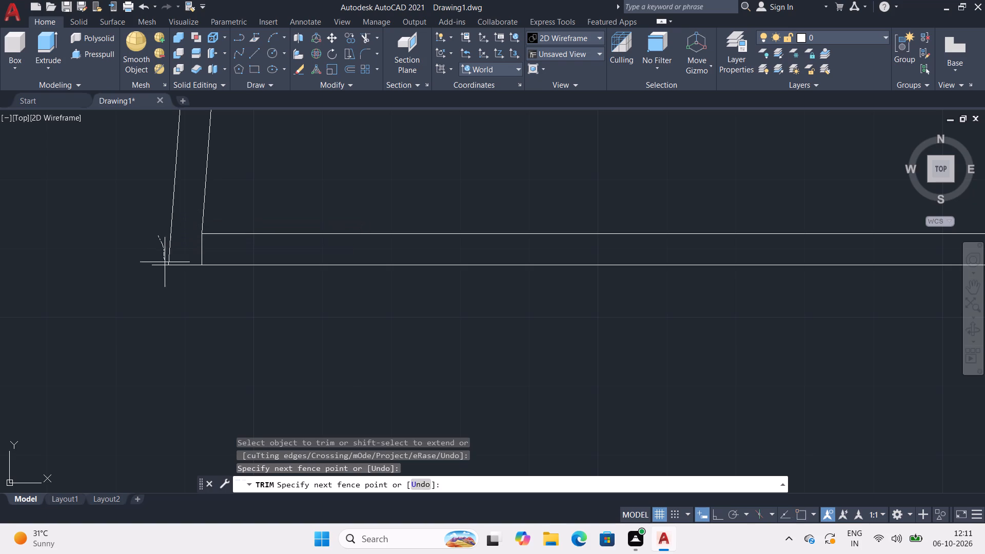
{"action": "left_click_drag", "start_coordinate": [165, 272], "coordinate": [165, 280]}
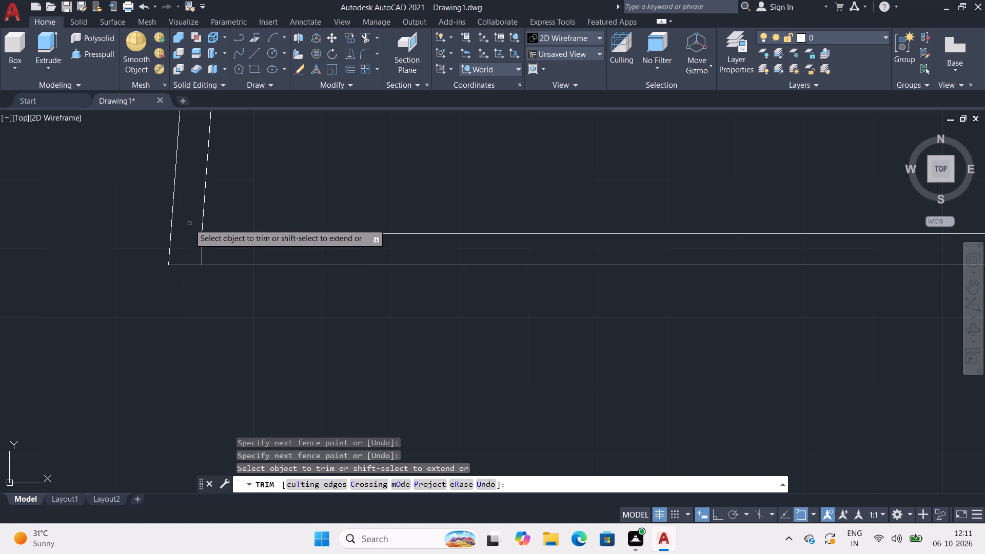
{"action": "scroll", "coordinate": [190, 224], "scroll_direction": "down", "scroll_amount": 4}
{"action": "scroll", "coordinate": [248, 163], "scroll_direction": "down", "scroll_amount": 2}
{"action": "middle_click_drag", "start_coordinate": [245, 173], "coordinate": [221, 278]}
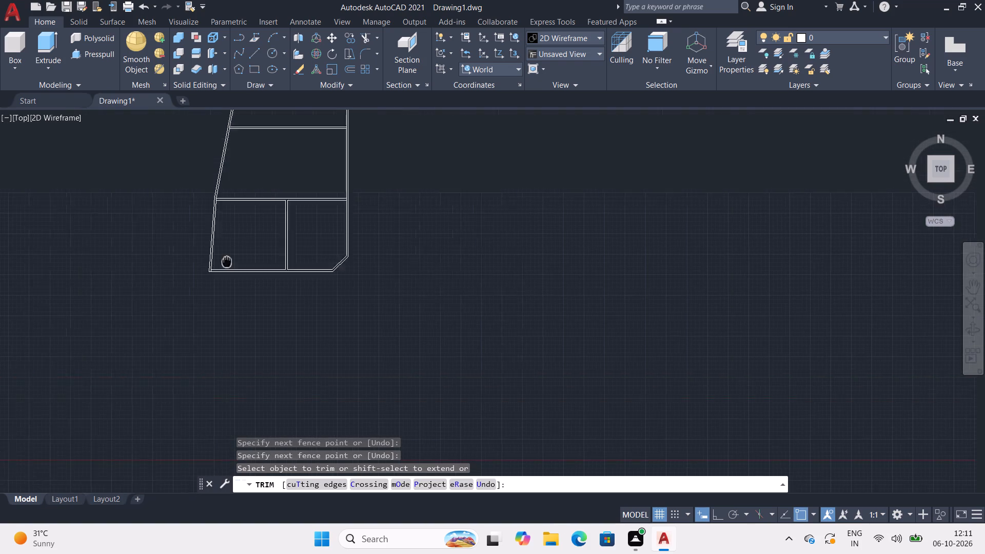
{"action": "middle_click_drag", "start_coordinate": [221, 278], "coordinate": [201, 340]}
{"action": "key", "text": "Escape"}
Close the gap in the slanted wall's outer line beside the third horizontal partition from the bottom with a vertical line about 4" long.
{"action": "middle_click_drag", "start_coordinate": [194, 93], "coordinate": [193, 272]}
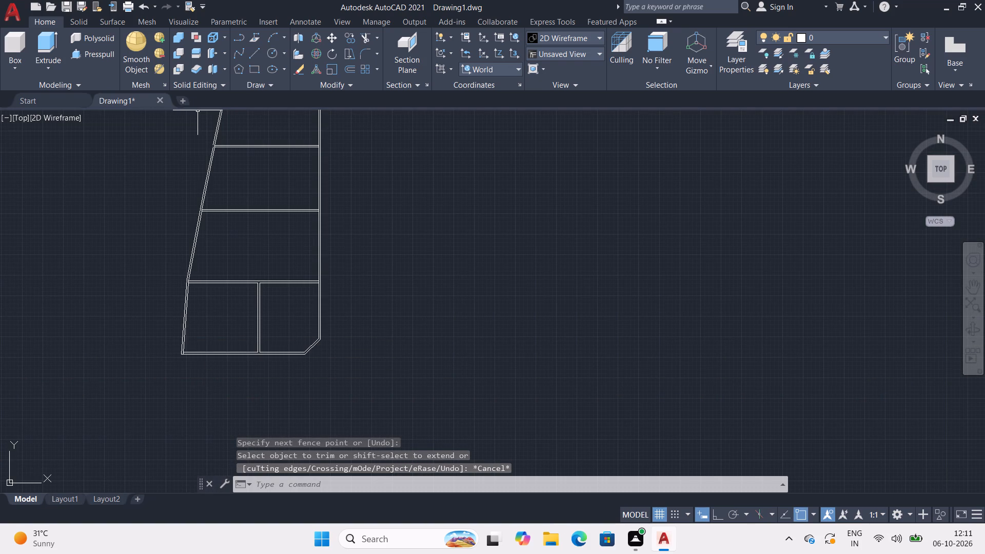
{"action": "middle_click_drag", "start_coordinate": [232, 160], "coordinate": [214, 279]}
{"action": "scroll", "coordinate": [196, 266], "scroll_direction": "up", "scroll_amount": 3}
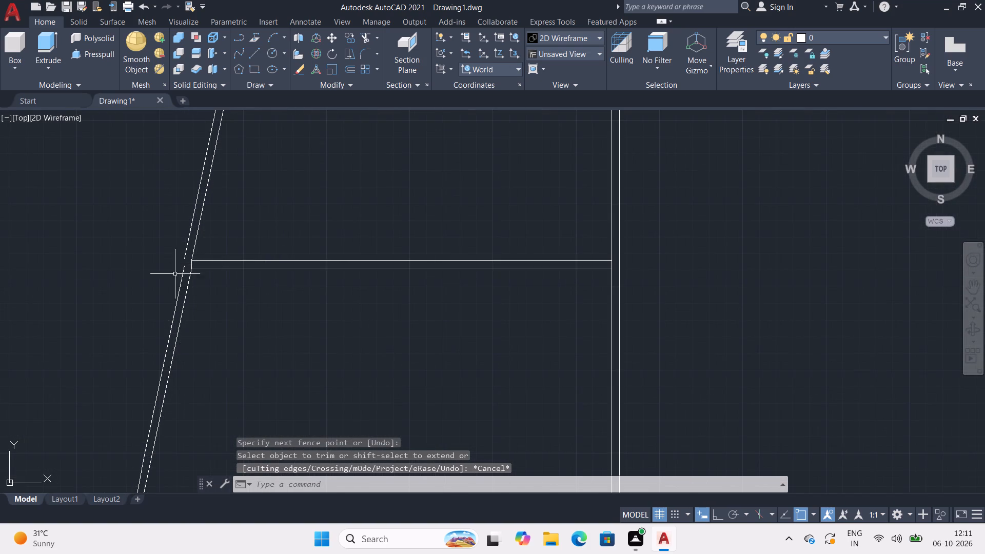
{"action": "scroll", "coordinate": [173, 274], "scroll_direction": "up", "scroll_amount": 4}
{"action": "key", "text": "l"}
{"action": "key", "text": "Return"}
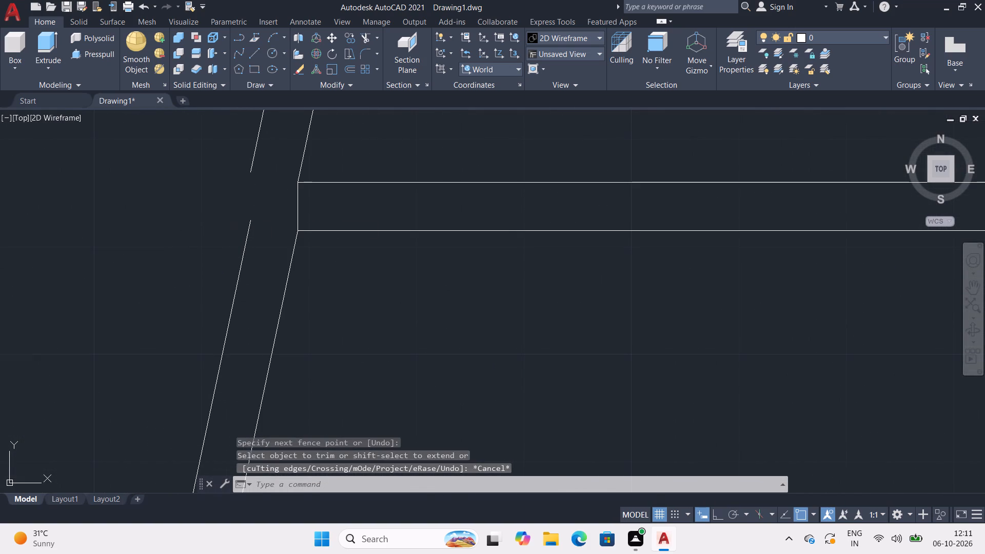
{"action": "left_click", "coordinate": [249, 169]}
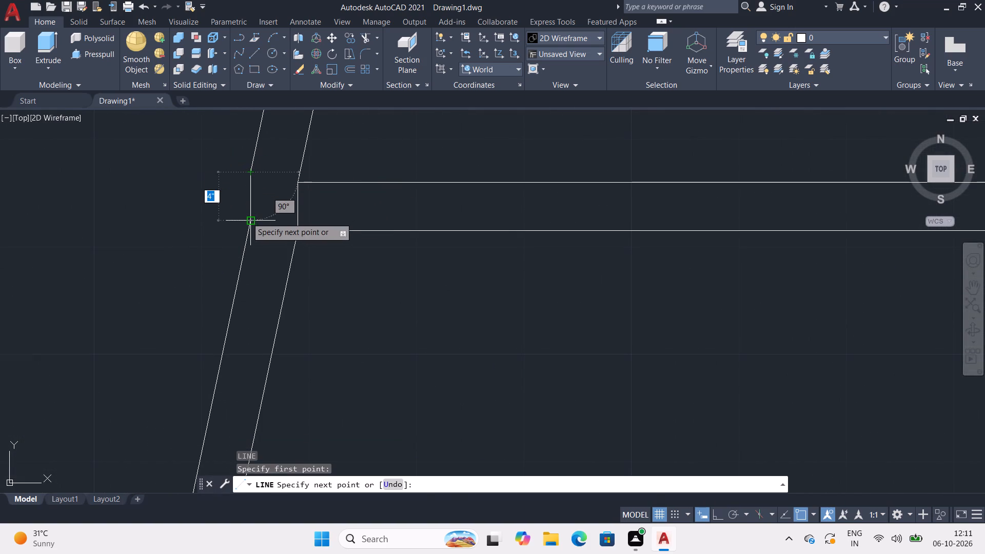
{"action": "left_click", "coordinate": [252, 221]}
{"action": "key", "text": "space"}
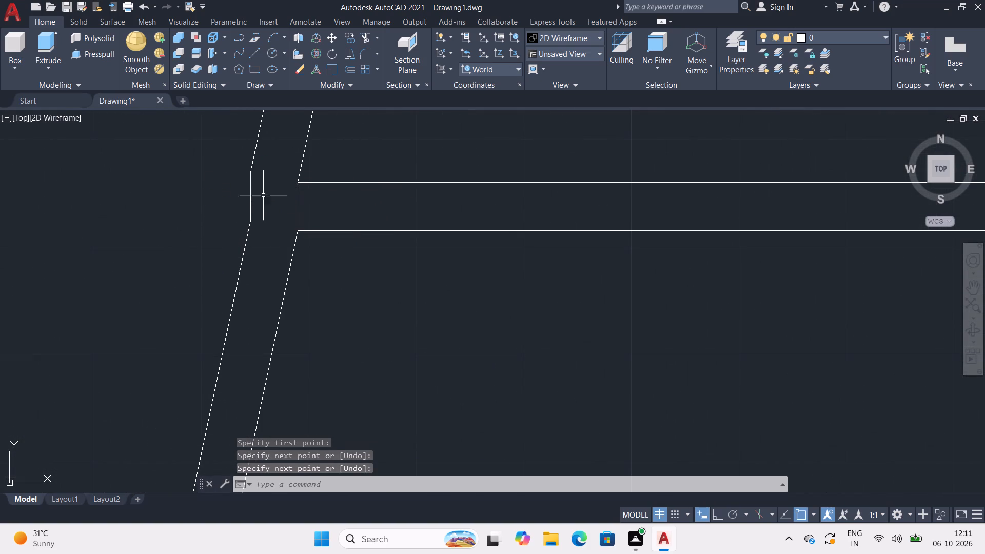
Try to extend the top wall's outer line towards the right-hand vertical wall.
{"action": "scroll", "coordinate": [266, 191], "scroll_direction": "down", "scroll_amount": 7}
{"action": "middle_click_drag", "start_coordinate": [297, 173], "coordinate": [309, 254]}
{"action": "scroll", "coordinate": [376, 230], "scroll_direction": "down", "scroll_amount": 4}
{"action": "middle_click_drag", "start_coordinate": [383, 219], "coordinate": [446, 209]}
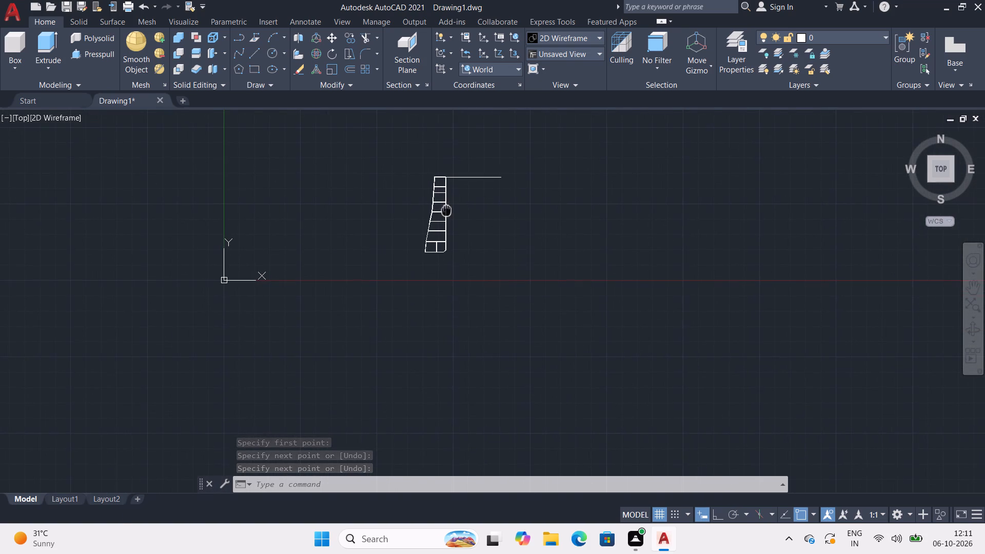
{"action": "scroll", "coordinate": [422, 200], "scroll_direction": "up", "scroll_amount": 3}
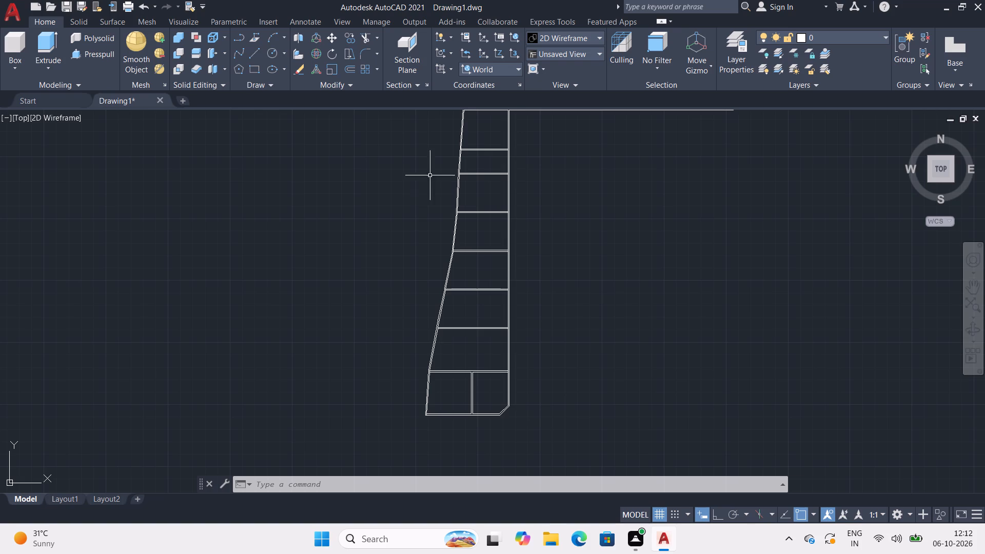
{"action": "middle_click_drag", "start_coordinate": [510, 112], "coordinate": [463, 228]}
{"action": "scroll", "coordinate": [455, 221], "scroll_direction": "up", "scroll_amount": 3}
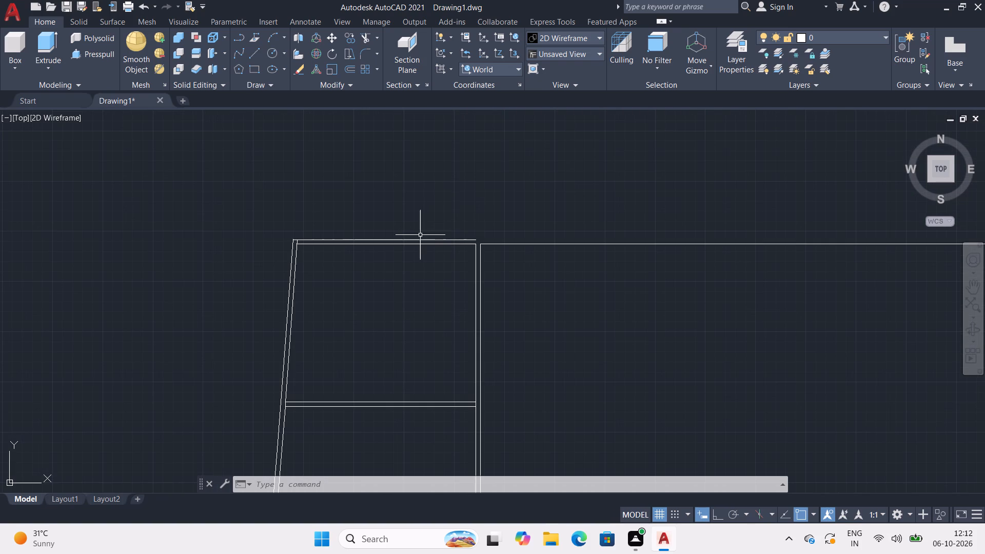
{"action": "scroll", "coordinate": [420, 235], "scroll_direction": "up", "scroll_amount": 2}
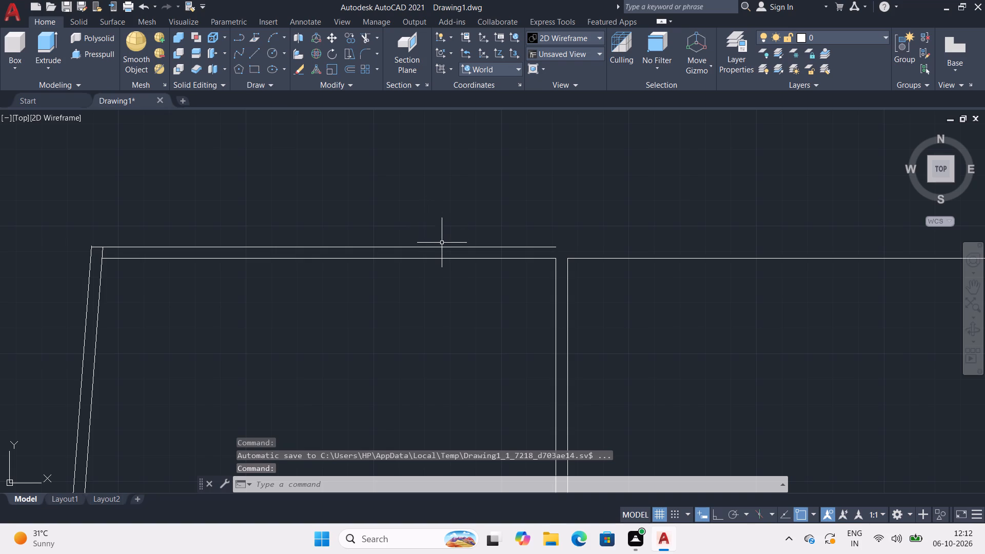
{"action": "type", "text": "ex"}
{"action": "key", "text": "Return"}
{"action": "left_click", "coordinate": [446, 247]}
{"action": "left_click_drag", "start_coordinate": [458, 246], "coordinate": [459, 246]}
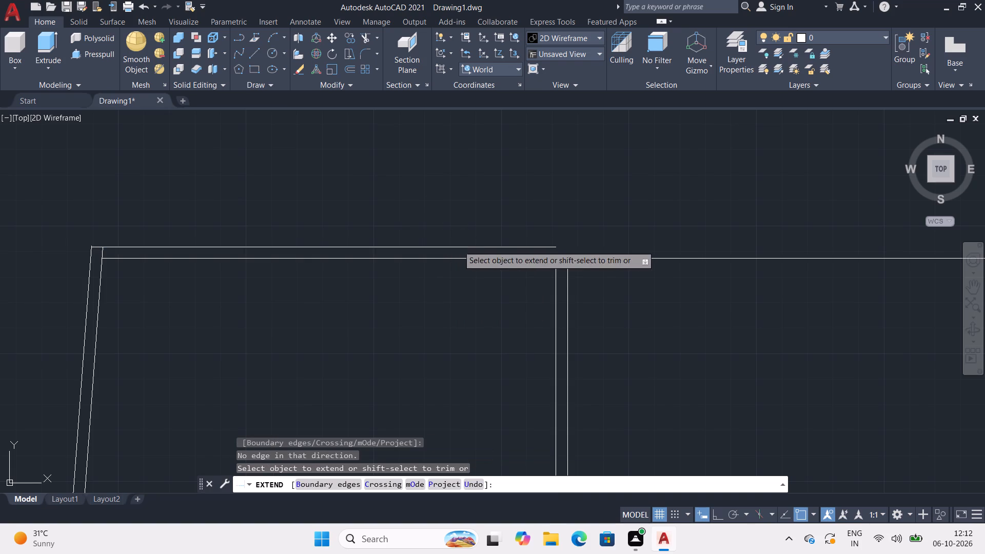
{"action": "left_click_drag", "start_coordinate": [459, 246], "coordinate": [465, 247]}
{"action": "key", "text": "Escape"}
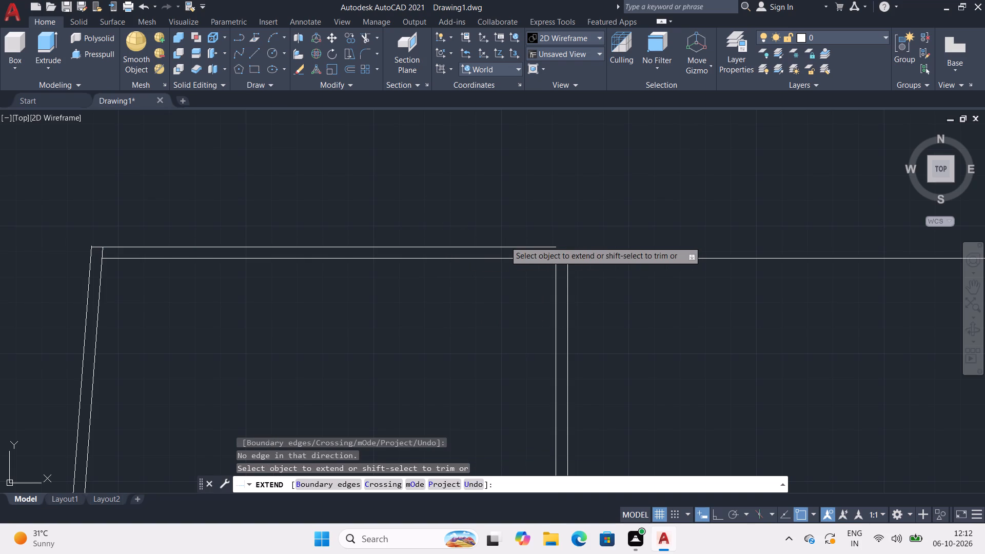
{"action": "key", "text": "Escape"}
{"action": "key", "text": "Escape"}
Offset the top wall's outer line.
{"action": "left_click", "coordinate": [474, 247]}
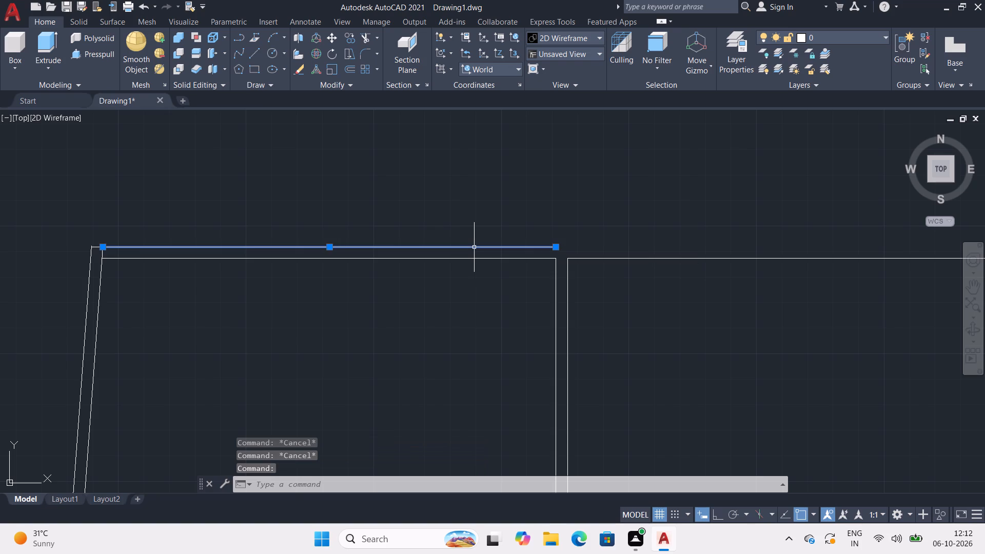
{"action": "key", "text": "o"}
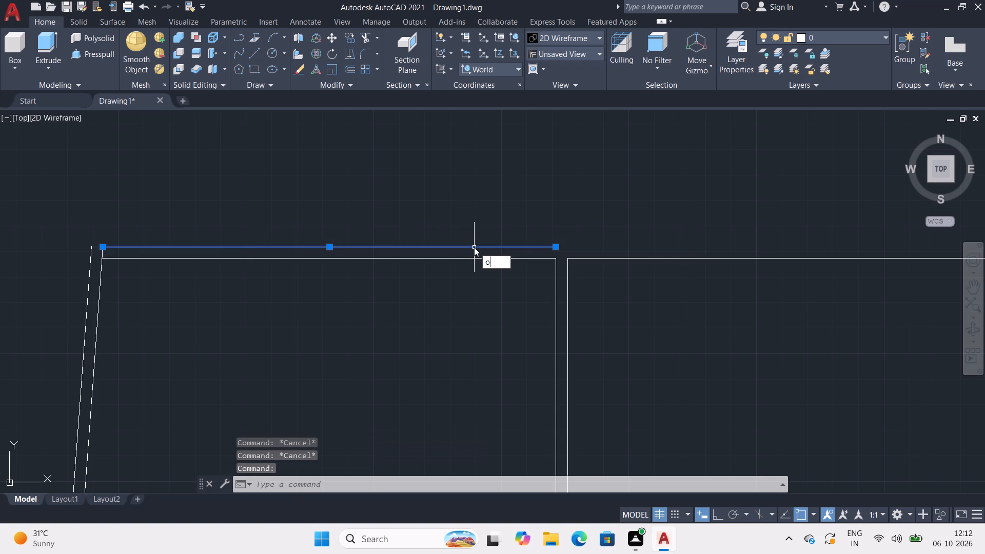
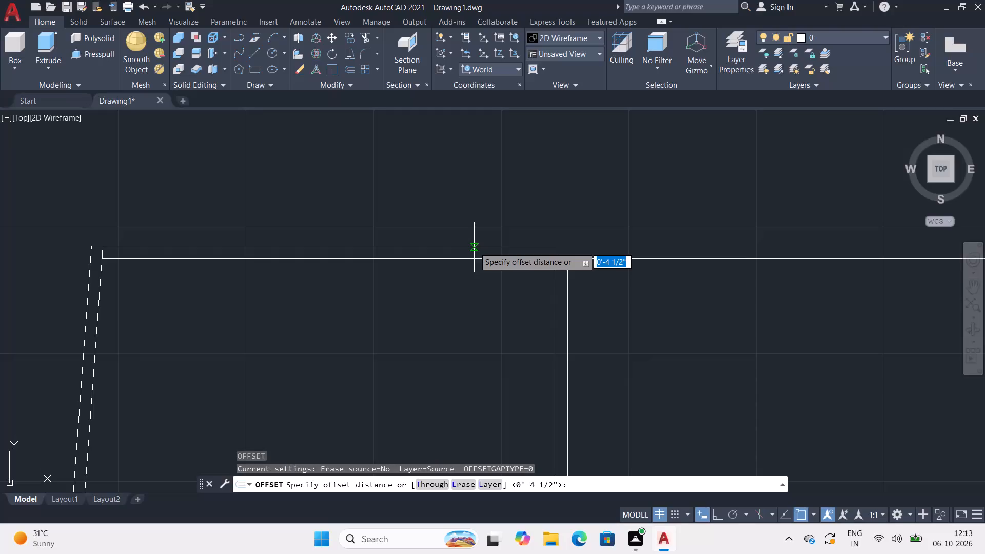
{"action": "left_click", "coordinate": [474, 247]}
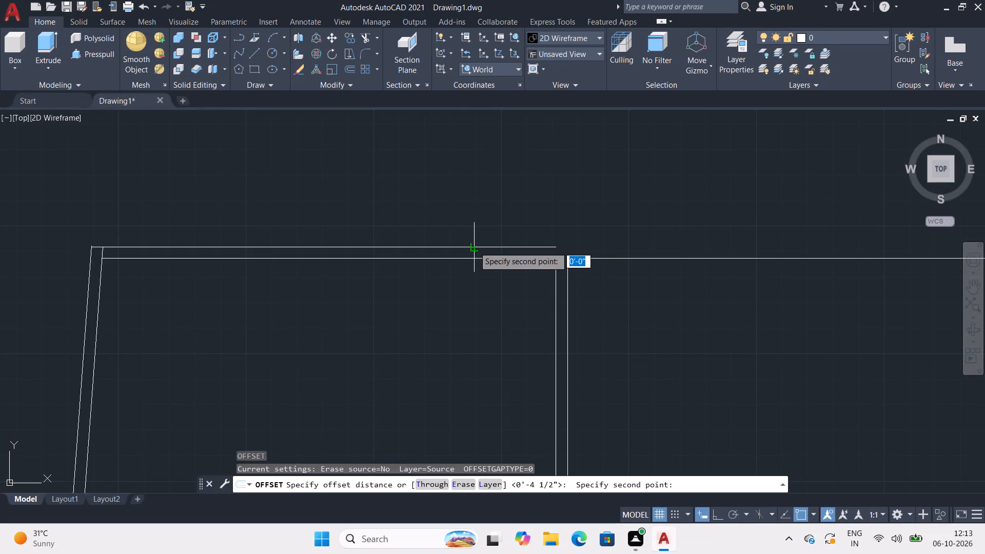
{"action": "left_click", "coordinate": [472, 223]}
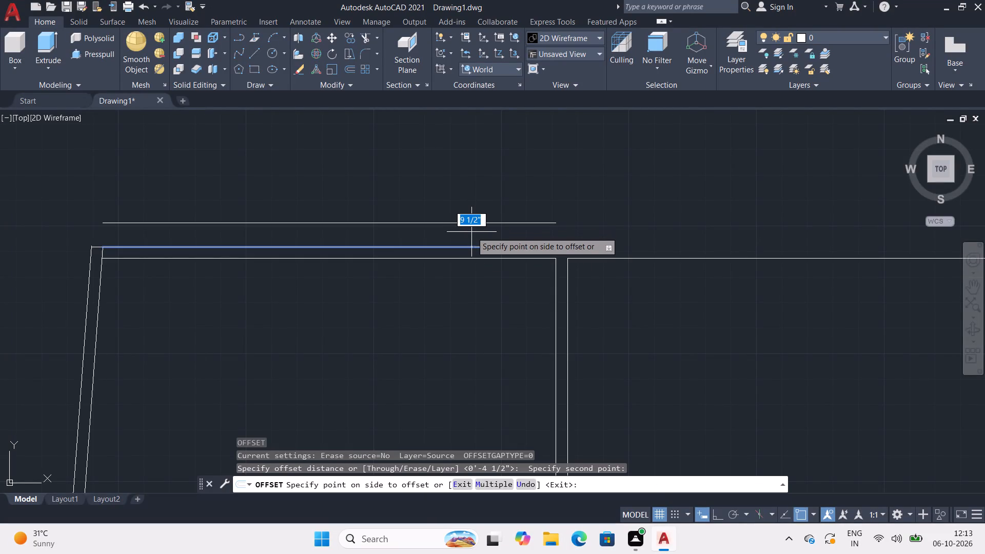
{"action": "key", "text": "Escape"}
Offset the top wall's outer line 5' outward, above the top-left room.
{"action": "left_click", "coordinate": [453, 247]}
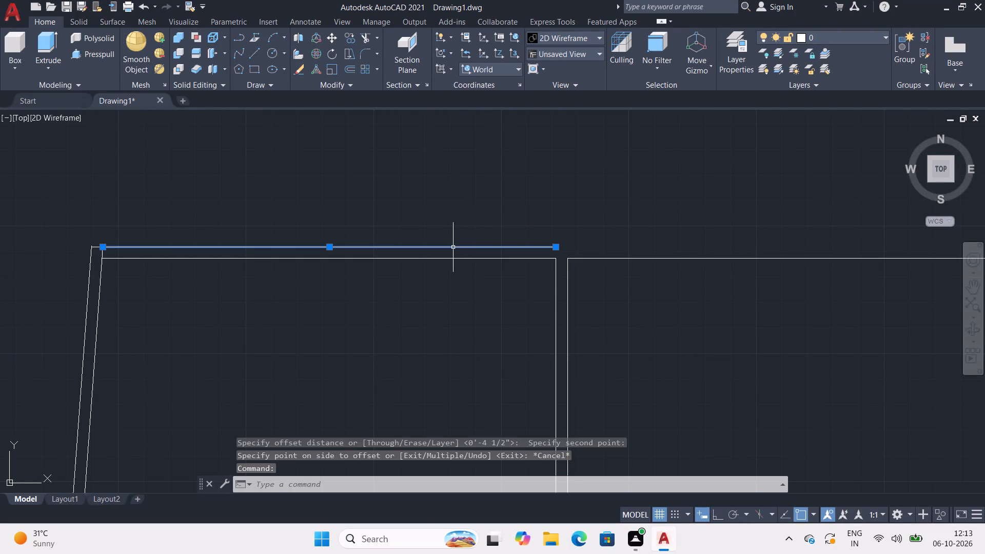
{"action": "key", "text": "o"}
{"action": "key", "text": "Return"}
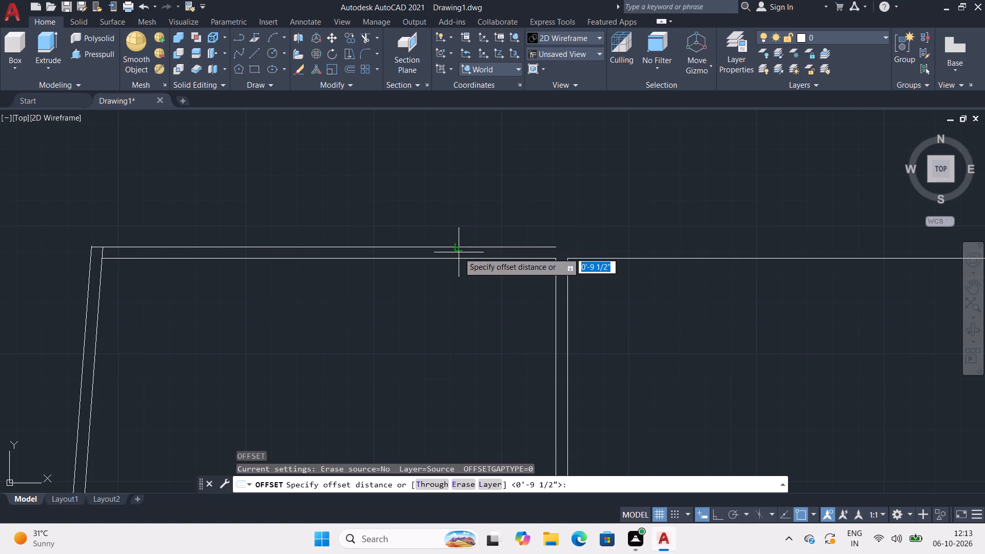
{"action": "left_click", "coordinate": [460, 248]}
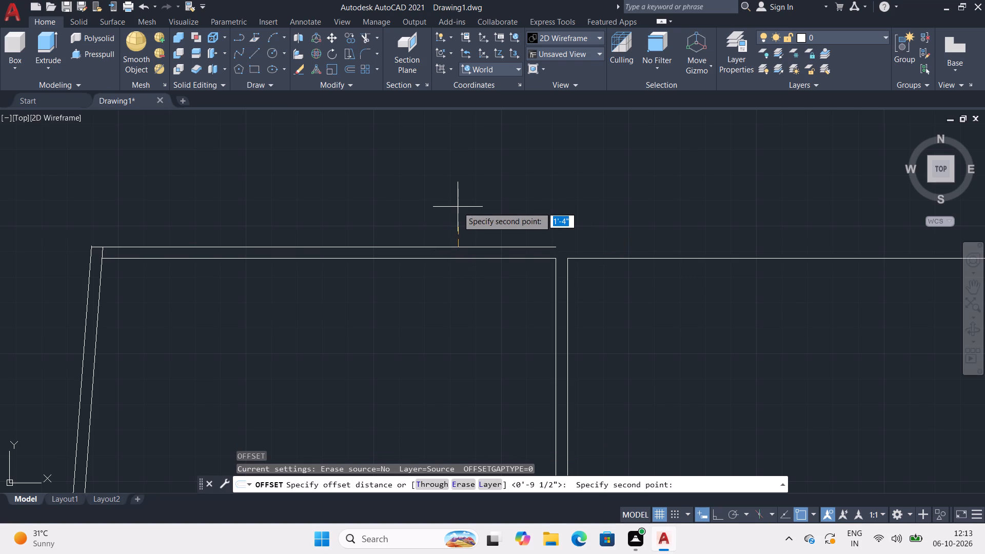
{"action": "type", "text": "5'"}
{"action": "key", "text": "Return"}
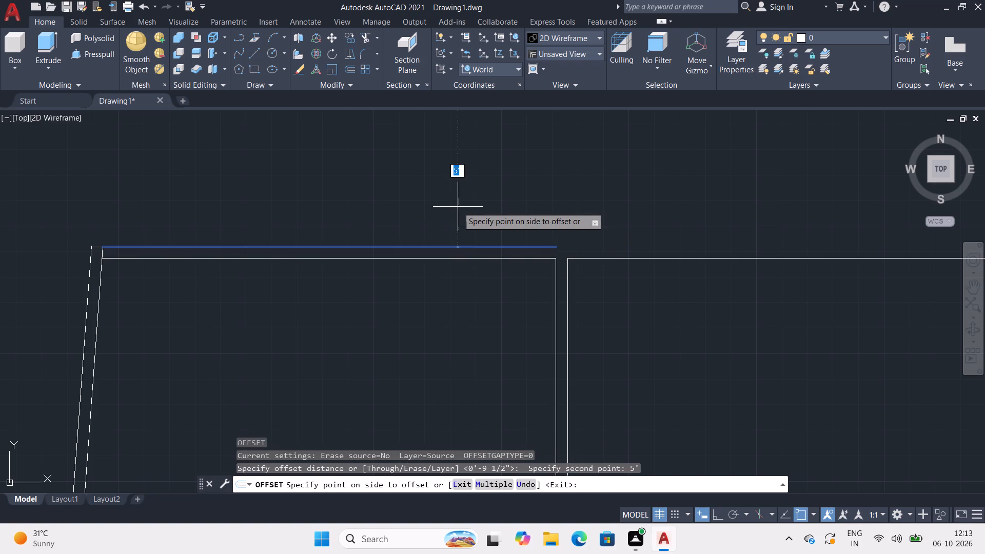
{"action": "scroll", "coordinate": [458, 207], "scroll_direction": "down", "scroll_amount": 1}
{"action": "middle_click_drag", "start_coordinate": [458, 222], "coordinate": [459, 312]}
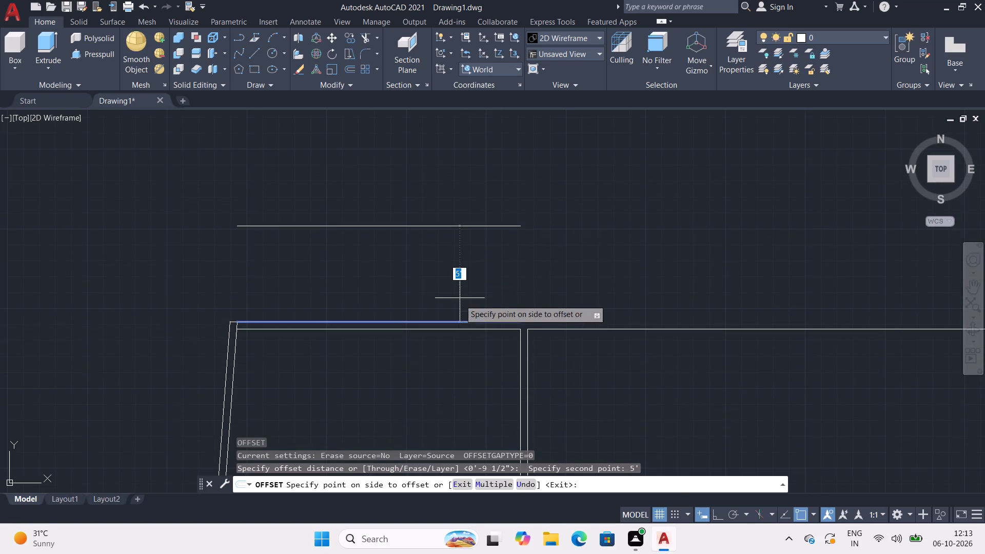
{"action": "left_click", "coordinate": [473, 217]}
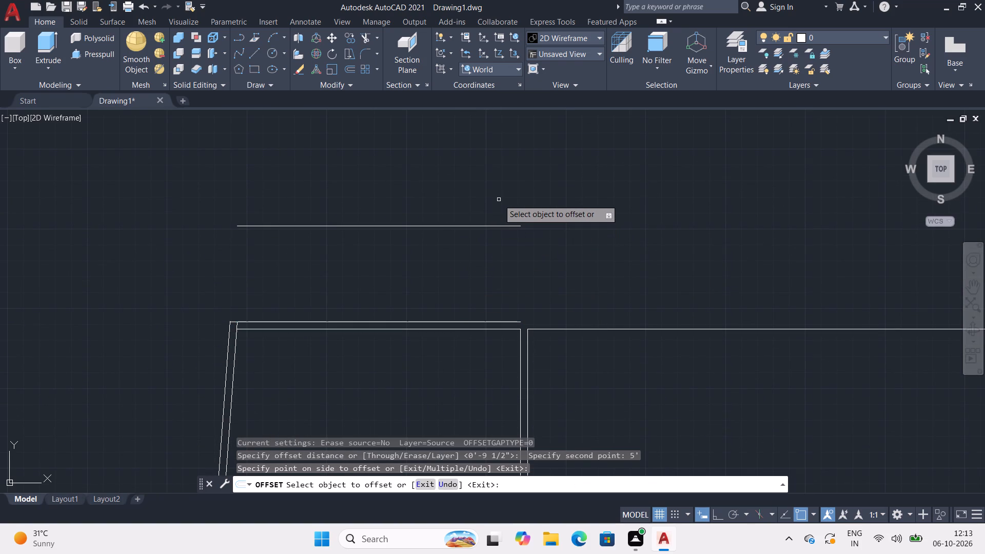
{"action": "middle_click_drag", "start_coordinate": [499, 201], "coordinate": [501, 235]}
{"action": "scroll", "coordinate": [501, 235], "scroll_direction": "down", "scroll_amount": 1}
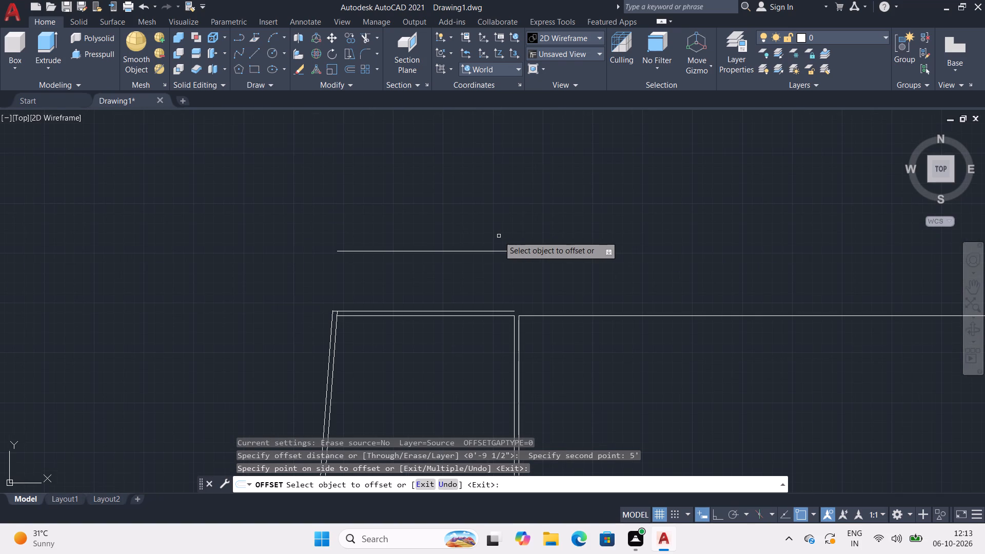
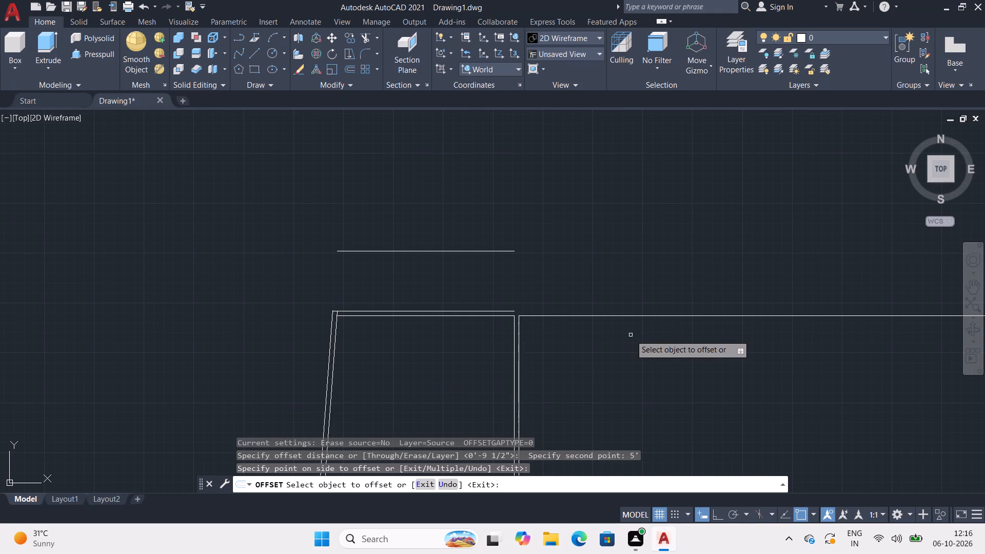
Offset the outer line of the slanted west wall beside the topmost room 5' outward.
{"action": "middle_click_drag", "start_coordinate": [631, 335], "coordinate": [661, 265]}
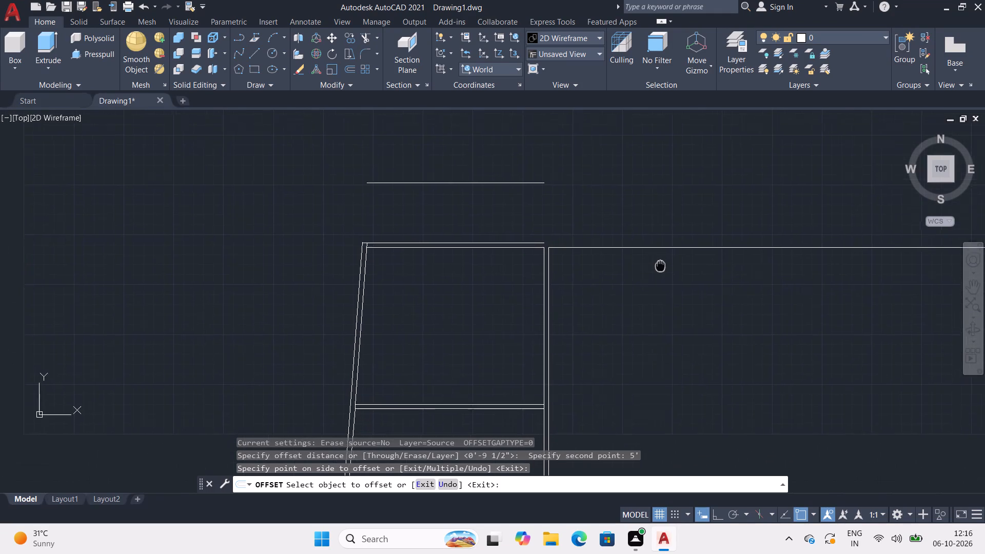
{"action": "middle_click_drag", "start_coordinate": [661, 265], "coordinate": [667, 248]}
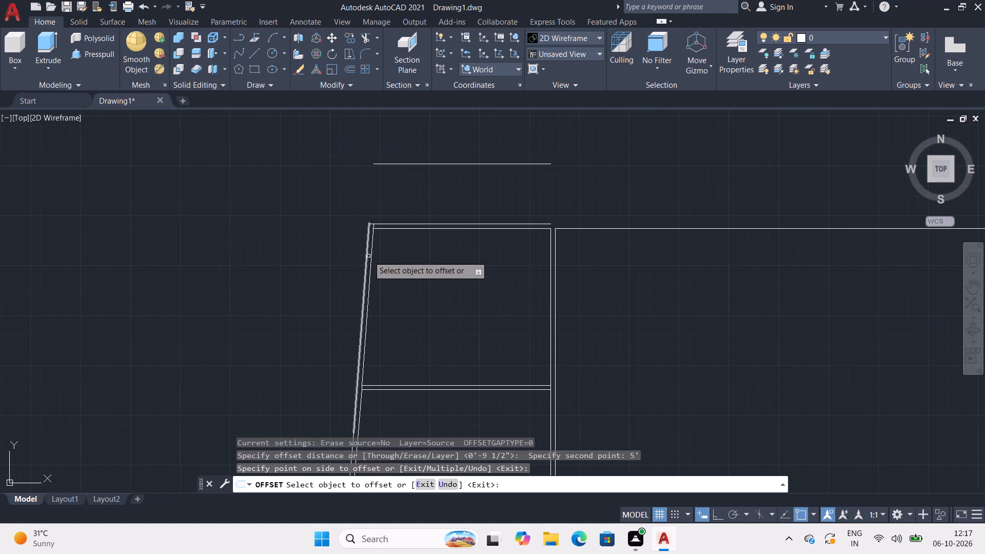
{"action": "left_click_drag", "start_coordinate": [365, 255], "coordinate": [306, 261]}
{"action": "left_click", "coordinate": [306, 261]}
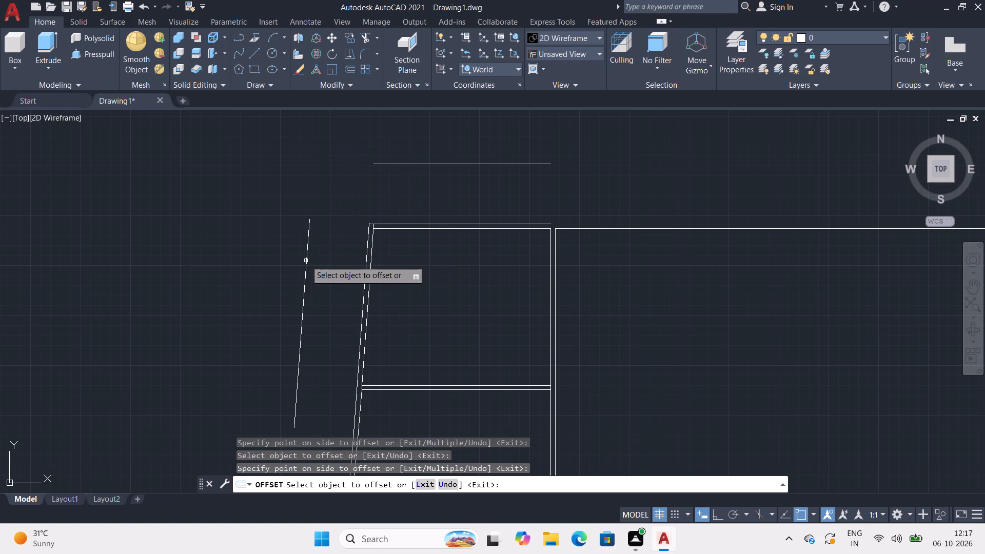
Offset the next two outer west wall segments, along the second and third rooms from the top, 5' outward.
{"action": "scroll", "coordinate": [314, 234], "scroll_direction": "down", "scroll_amount": 3}
{"action": "scroll", "coordinate": [314, 234], "scroll_direction": "up", "scroll_amount": 1}
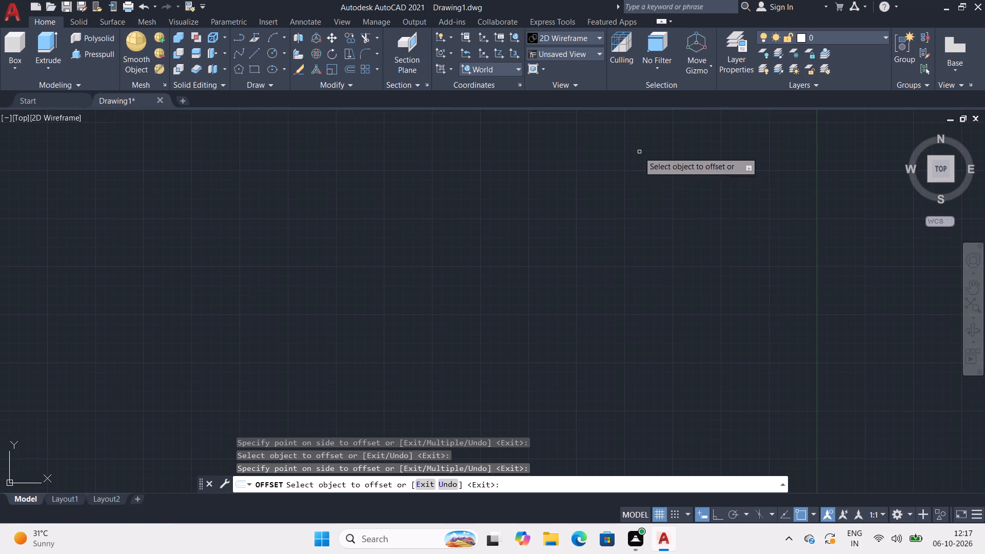
{"action": "scroll", "coordinate": [549, 270], "scroll_direction": "down", "scroll_amount": 3}
{"action": "middle_click_drag", "start_coordinate": [676, 349], "coordinate": [314, 128]}
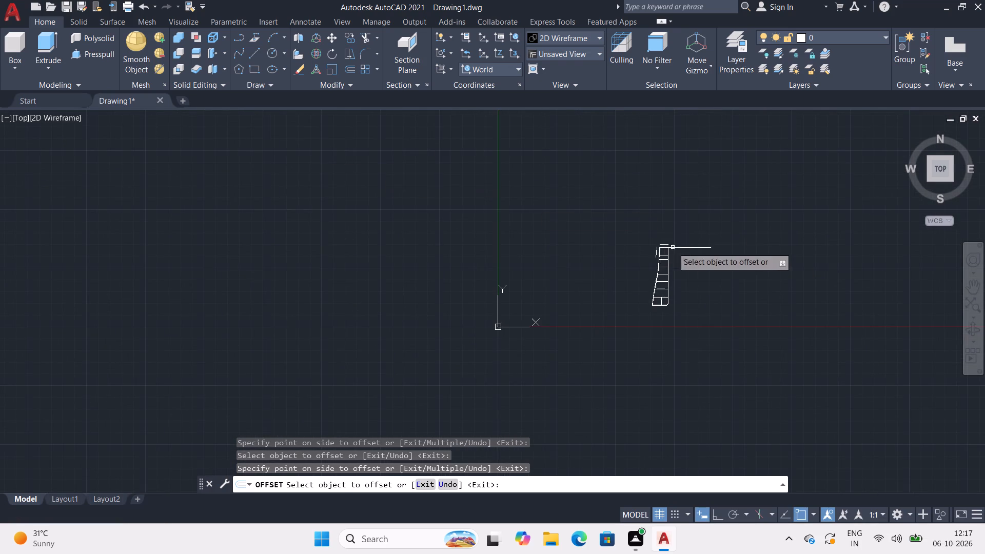
{"action": "middle_click_drag", "start_coordinate": [695, 260], "coordinate": [515, 221]}
{"action": "scroll", "coordinate": [488, 235], "scroll_direction": "up", "scroll_amount": 4}
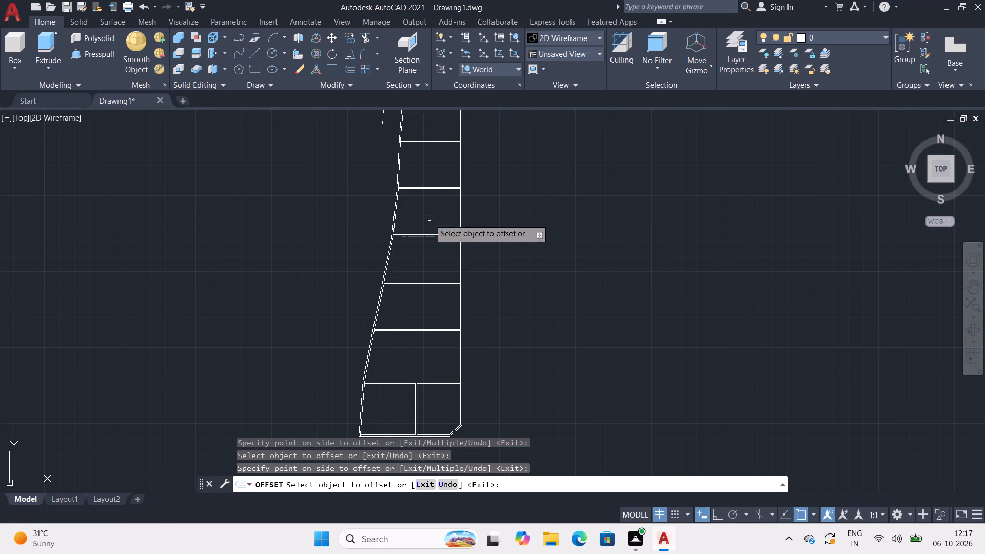
{"action": "middle_click_drag", "start_coordinate": [429, 224], "coordinate": [443, 296]}
{"action": "scroll", "coordinate": [405, 199], "scroll_direction": "up", "scroll_amount": 3}
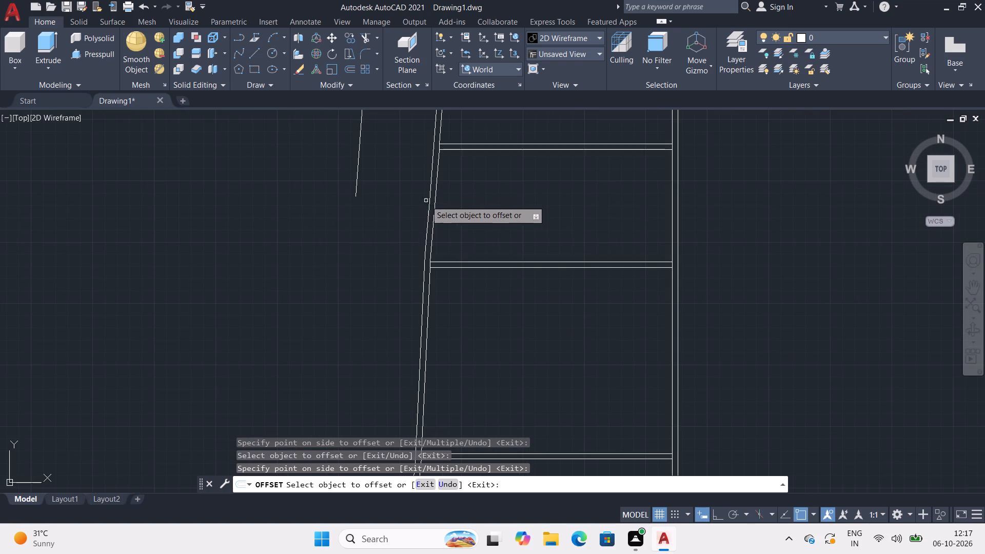
{"action": "scroll", "coordinate": [435, 200], "scroll_direction": "up", "scroll_amount": 1}
{"action": "left_click", "coordinate": [425, 202]}
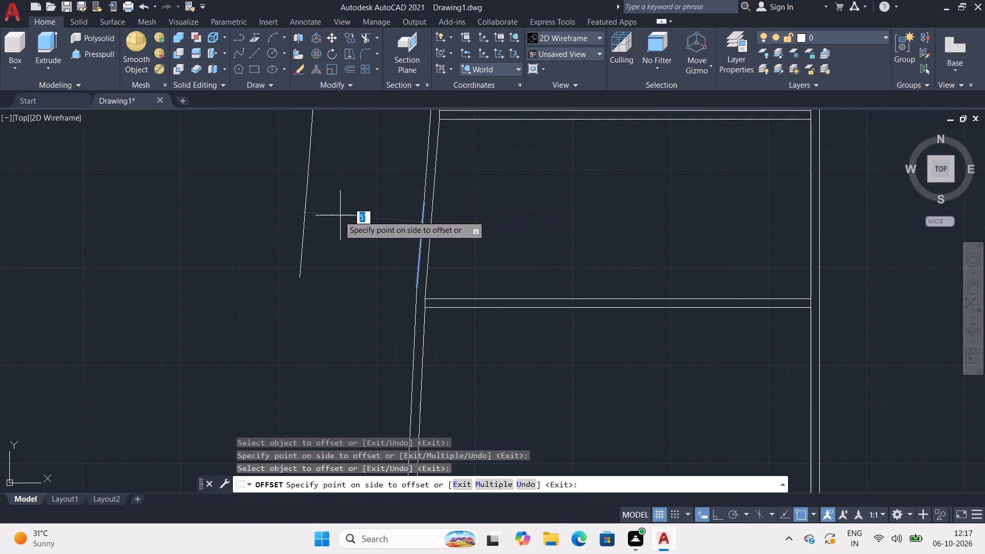
{"action": "left_click", "coordinate": [322, 217]}
{"action": "left_click", "coordinate": [415, 339]}
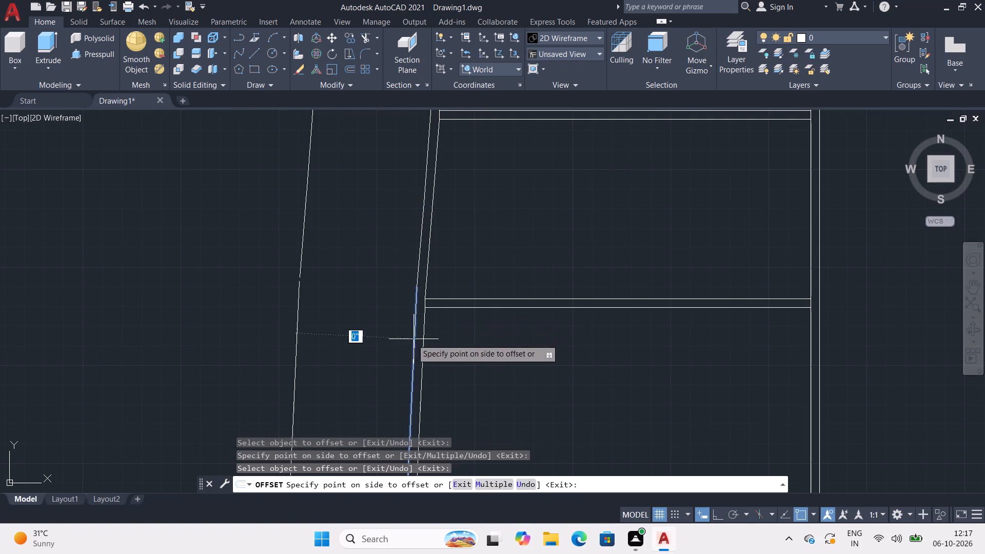
{"action": "left_click", "coordinate": [328, 344]}
Offset the outer west wall segments beside the fourth and fifth rooms from the top 5' outward.
{"action": "middle_click_drag", "start_coordinate": [328, 344], "coordinate": [308, 197]}
{"action": "scroll", "coordinate": [321, 292], "scroll_direction": "down", "scroll_amount": 1}
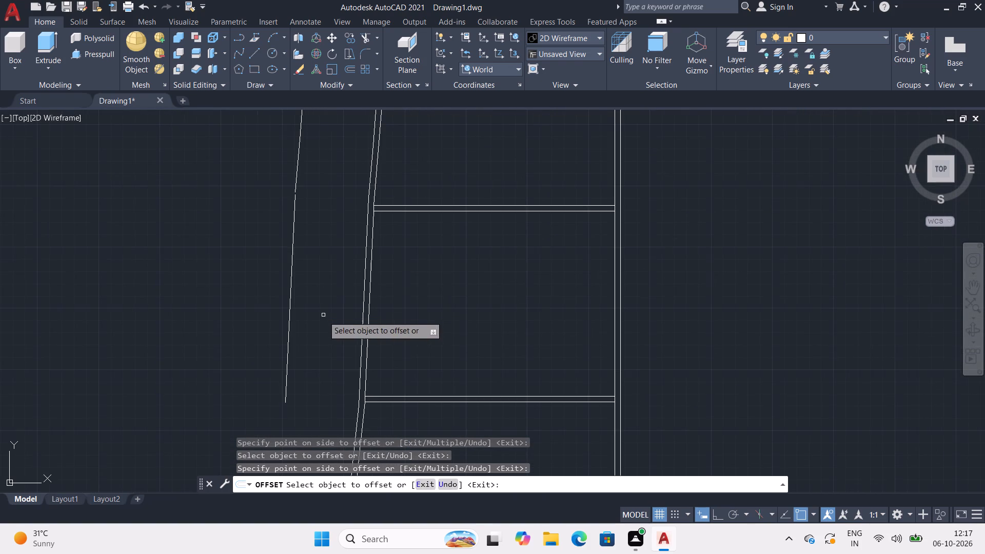
{"action": "middle_click_drag", "start_coordinate": [328, 325], "coordinate": [301, 184]}
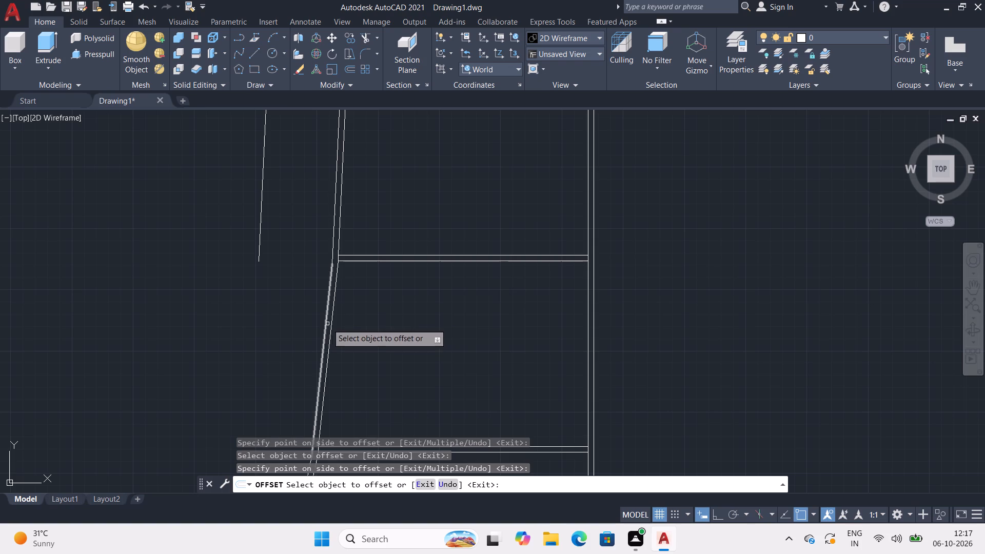
{"action": "left_click", "coordinate": [327, 323]}
{"action": "left_click", "coordinate": [278, 323]}
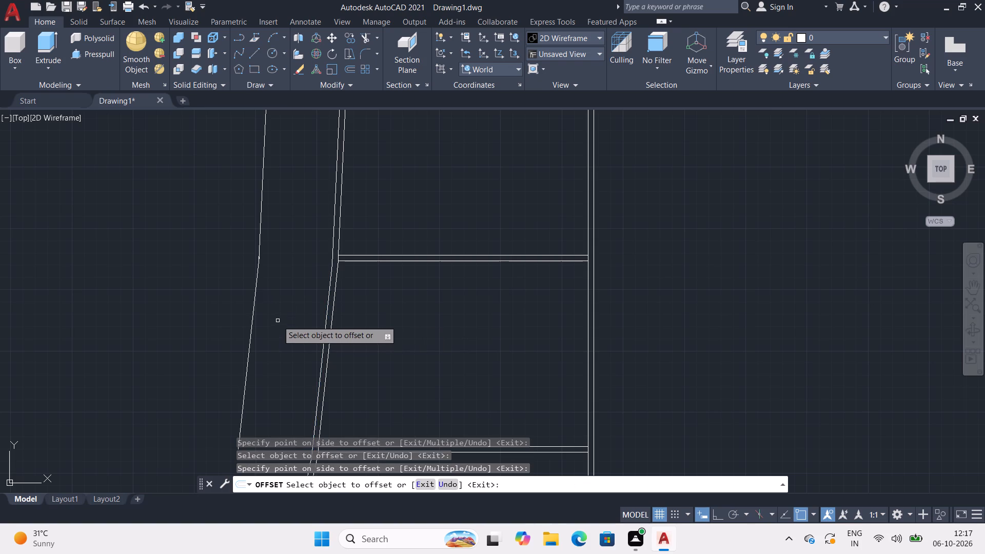
{"action": "middle_click_drag", "start_coordinate": [278, 321], "coordinate": [270, 196]}
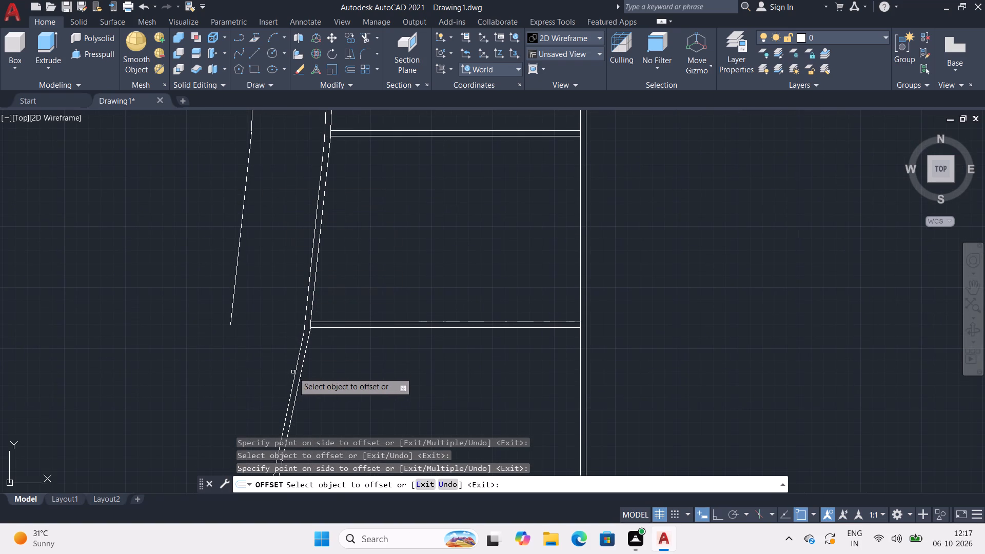
{"action": "left_click", "coordinate": [294, 372]}
{"action": "left_click", "coordinate": [245, 353]}
Offset the following two outer west wall segments, down to the partition above the bottom rooms, 5' outward.
{"action": "scroll", "coordinate": [245, 352], "scroll_direction": "down", "scroll_amount": 3}
{"action": "middle_click_drag", "start_coordinate": [245, 352], "coordinate": [243, 209]}
{"action": "scroll", "coordinate": [246, 267], "scroll_direction": "up", "scroll_amount": 4}
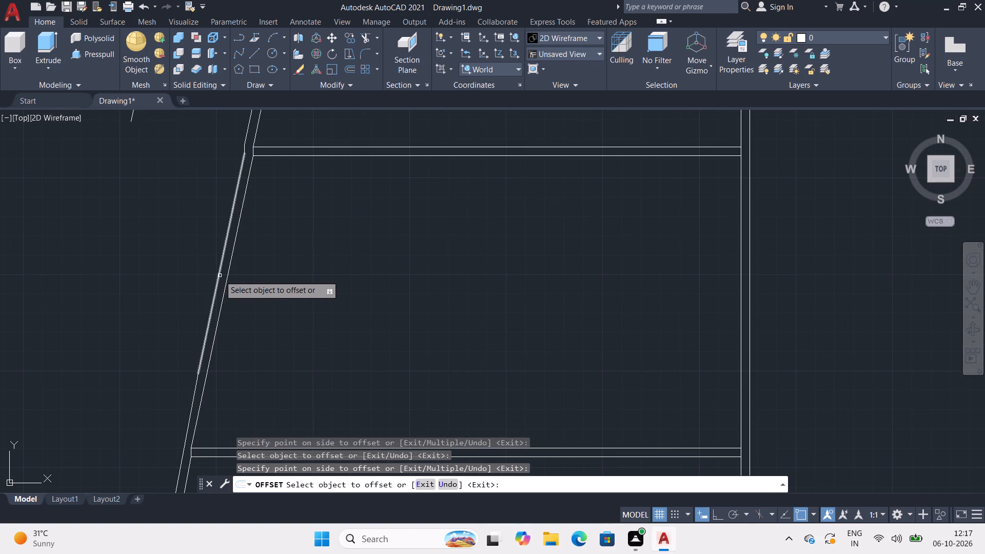
{"action": "left_click", "coordinate": [219, 275]}
{"action": "left_click", "coordinate": [140, 265]}
{"action": "left_click", "coordinate": [191, 407]}
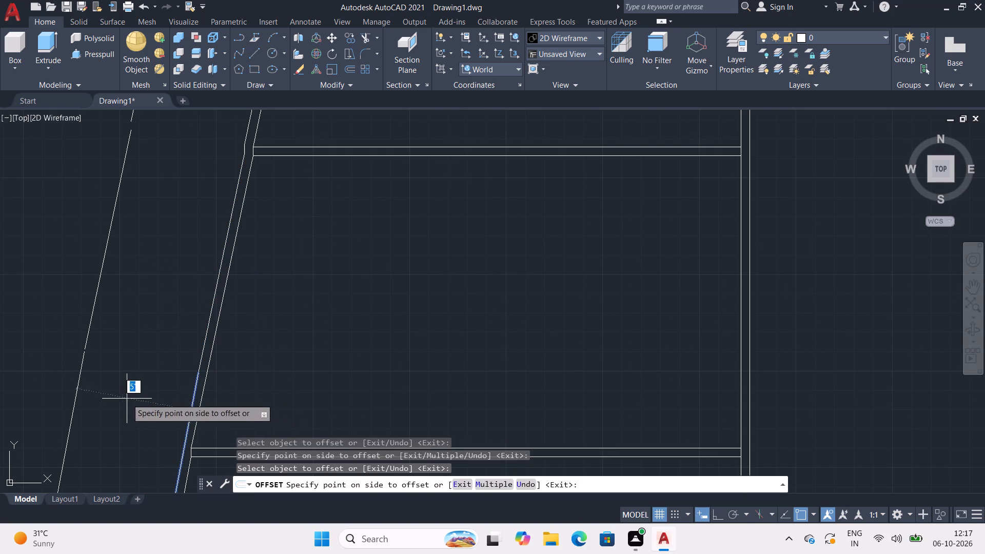
{"action": "left_click", "coordinate": [124, 400]}
Offset the lowest outer west wall segment, beside the bottom-left room, 5' outward.
{"action": "middle_click_drag", "start_coordinate": [134, 391], "coordinate": [176, 234]}
{"action": "scroll", "coordinate": [222, 367], "scroll_direction": "down", "scroll_amount": 3}
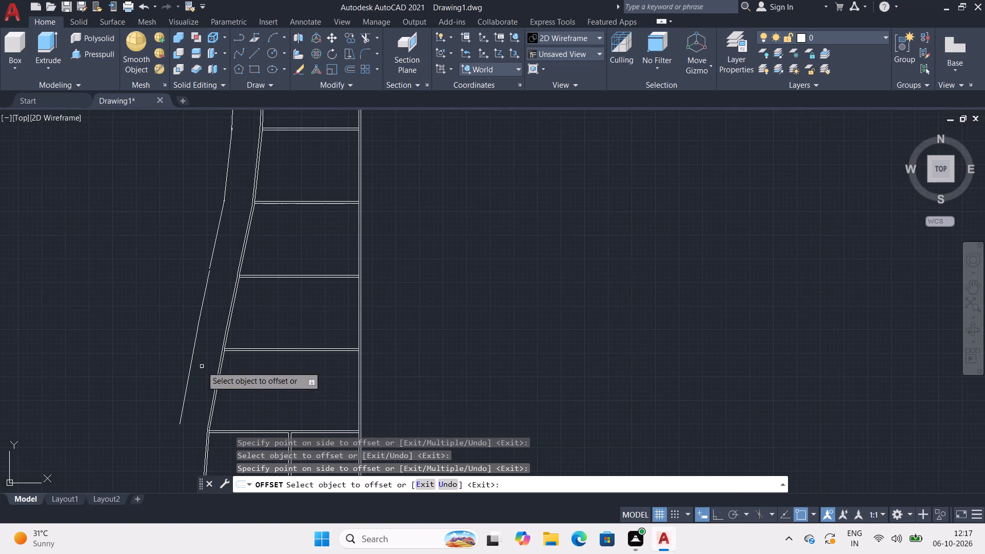
{"action": "middle_click_drag", "start_coordinate": [213, 282], "coordinate": [226, 193]}
{"action": "scroll", "coordinate": [210, 351], "scroll_direction": "up", "scroll_amount": 3}
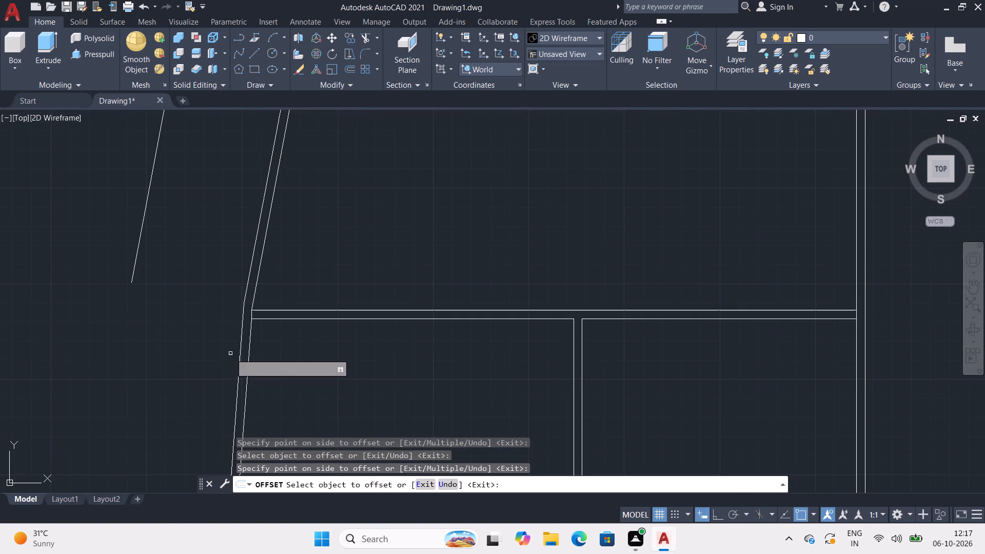
{"action": "left_click", "coordinate": [239, 349]}
{"action": "left_click", "coordinate": [152, 361]}
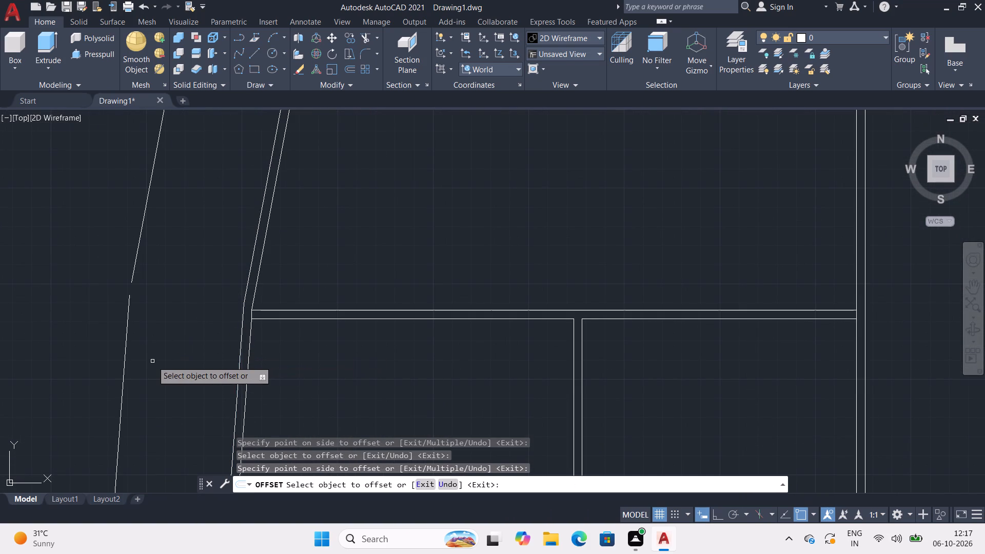
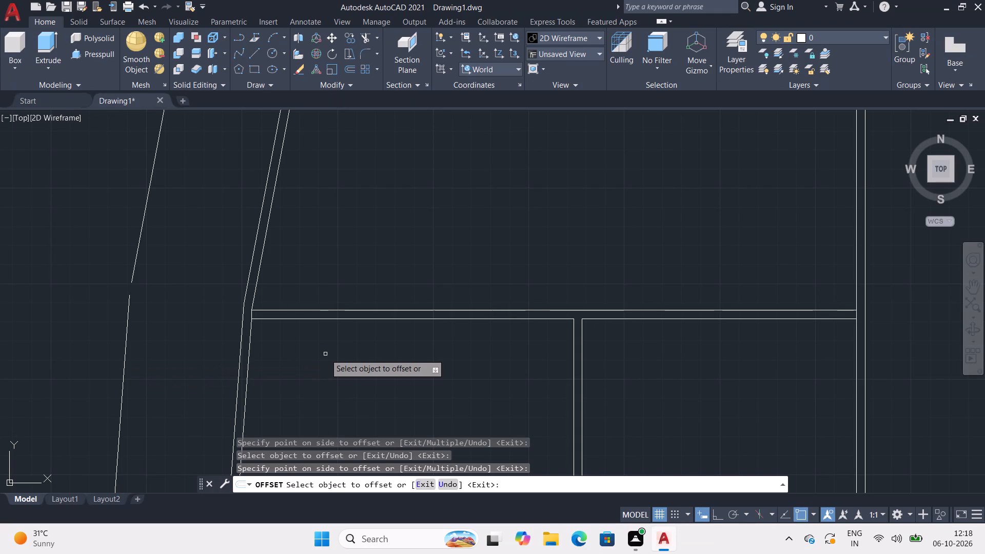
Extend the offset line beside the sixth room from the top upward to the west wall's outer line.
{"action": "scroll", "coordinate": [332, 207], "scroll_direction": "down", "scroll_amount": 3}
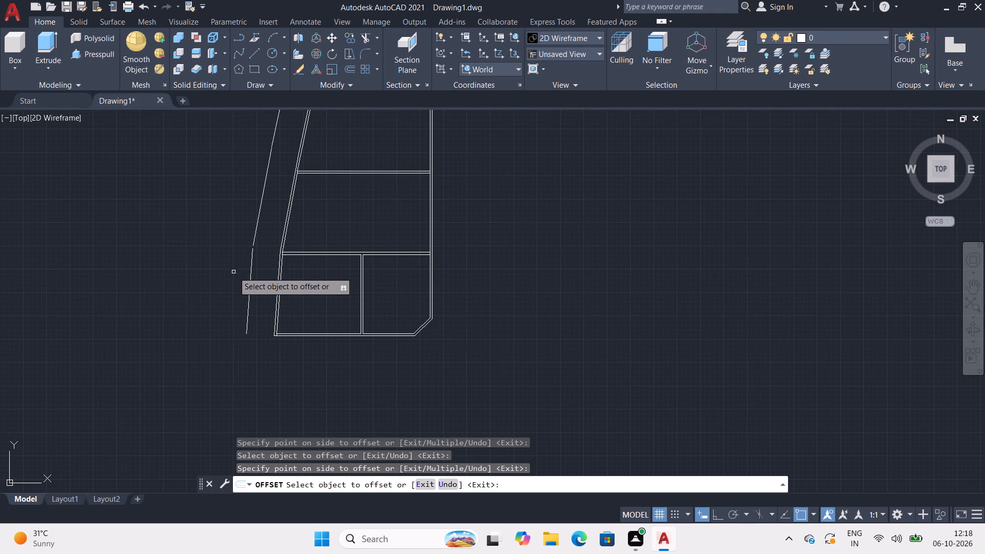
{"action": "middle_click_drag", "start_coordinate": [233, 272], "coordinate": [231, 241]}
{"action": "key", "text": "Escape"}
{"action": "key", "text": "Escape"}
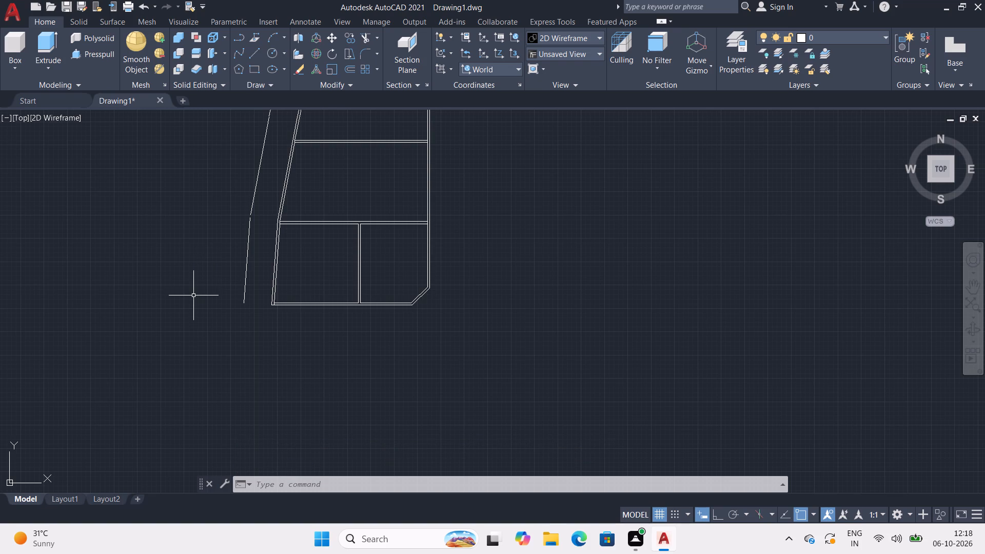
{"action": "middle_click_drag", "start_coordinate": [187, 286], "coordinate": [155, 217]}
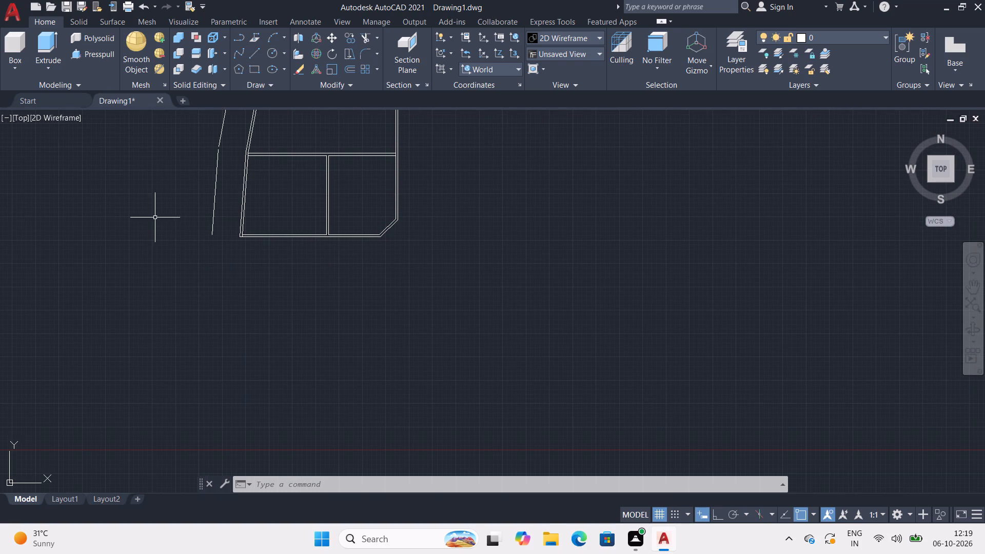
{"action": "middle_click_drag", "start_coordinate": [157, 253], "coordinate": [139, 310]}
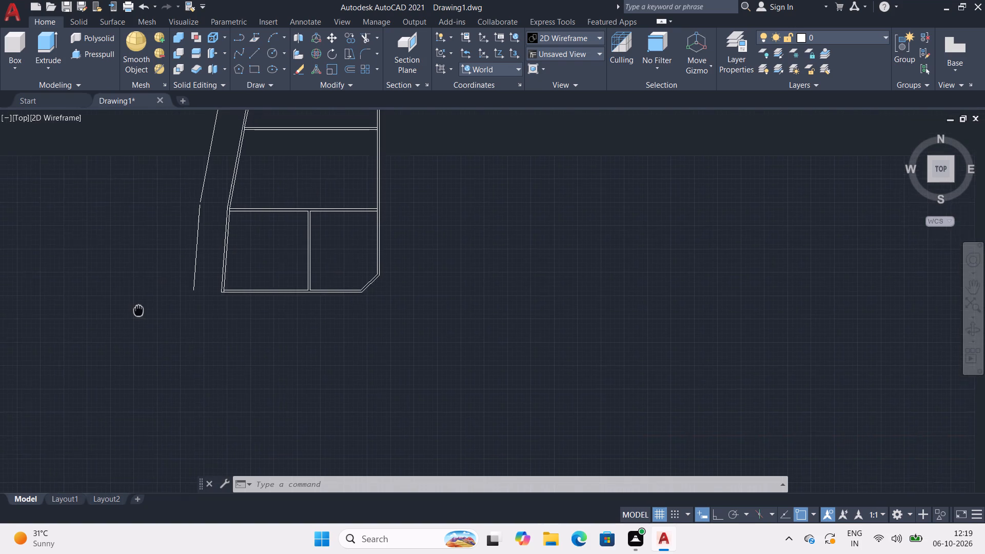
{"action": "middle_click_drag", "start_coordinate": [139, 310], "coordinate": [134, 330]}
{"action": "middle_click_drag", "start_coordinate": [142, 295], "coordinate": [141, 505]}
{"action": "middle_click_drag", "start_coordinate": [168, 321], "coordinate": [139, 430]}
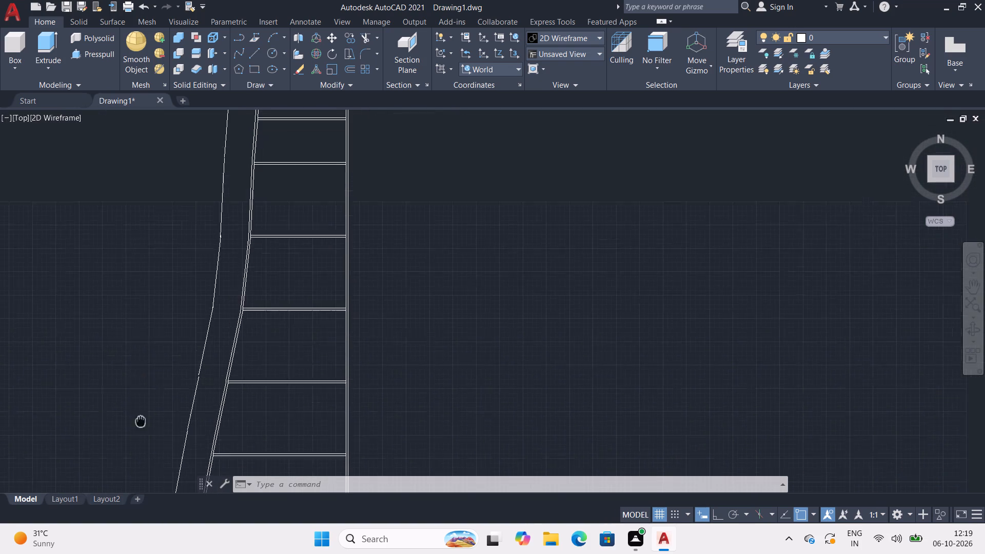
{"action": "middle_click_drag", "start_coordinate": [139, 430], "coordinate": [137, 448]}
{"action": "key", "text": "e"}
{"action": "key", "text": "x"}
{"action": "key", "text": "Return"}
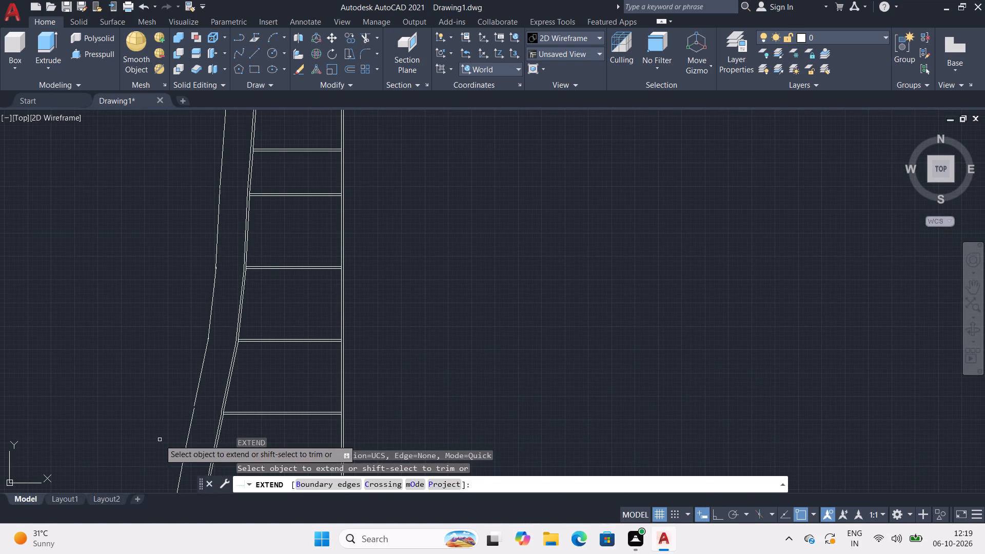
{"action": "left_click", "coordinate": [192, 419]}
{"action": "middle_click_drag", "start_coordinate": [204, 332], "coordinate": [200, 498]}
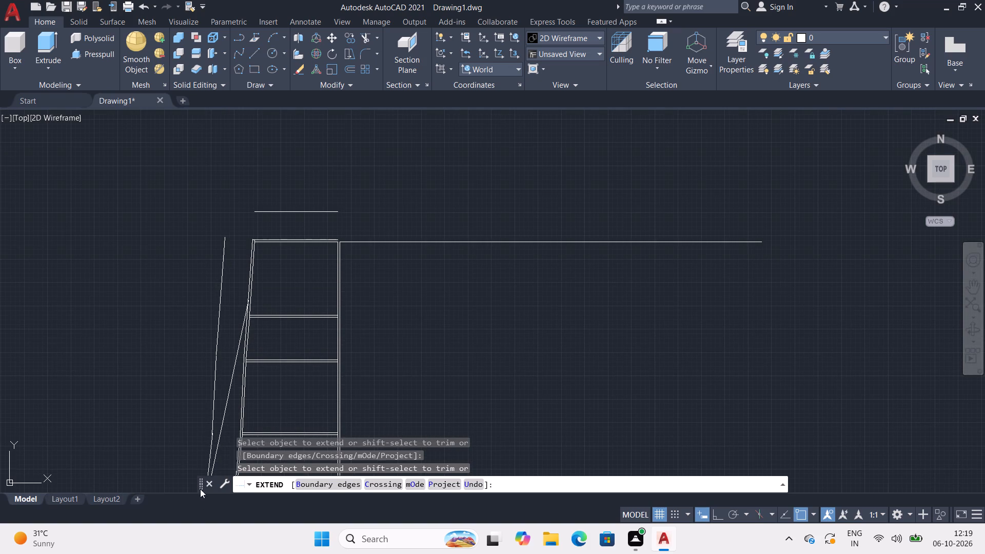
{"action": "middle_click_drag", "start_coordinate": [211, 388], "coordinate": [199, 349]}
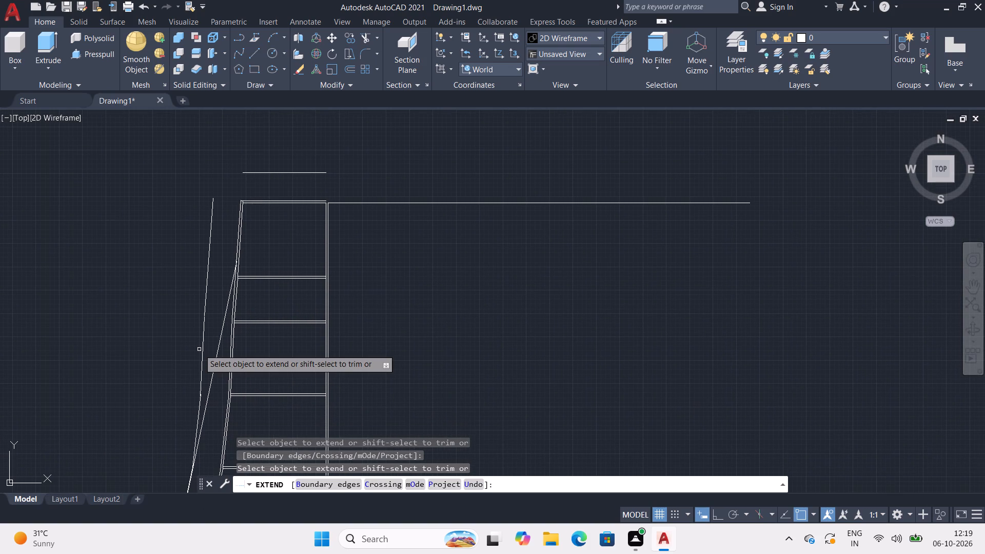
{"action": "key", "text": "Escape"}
Trim away the over-extended offset line beside the sixth room from the top.
{"action": "type", "text": "tr"}
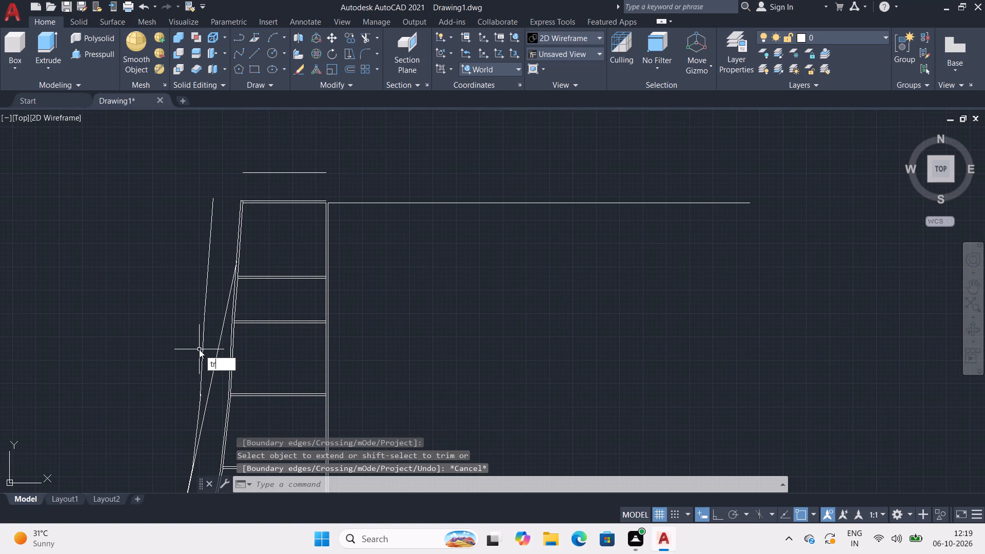
{"action": "key", "text": "Return"}
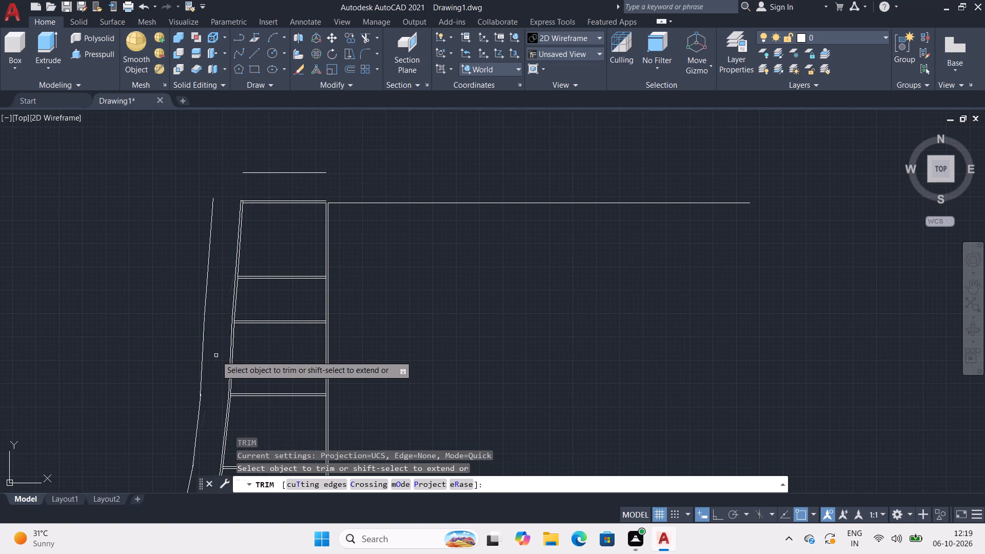
{"action": "left_click", "coordinate": [216, 355]}
{"action": "middle_click_drag", "start_coordinate": [216, 355], "coordinate": [201, 290]}
{"action": "scroll", "coordinate": [189, 379], "scroll_direction": "up", "scroll_amount": 3}
{"action": "scroll", "coordinate": [176, 313], "scroll_direction": "down", "scroll_amount": 4}
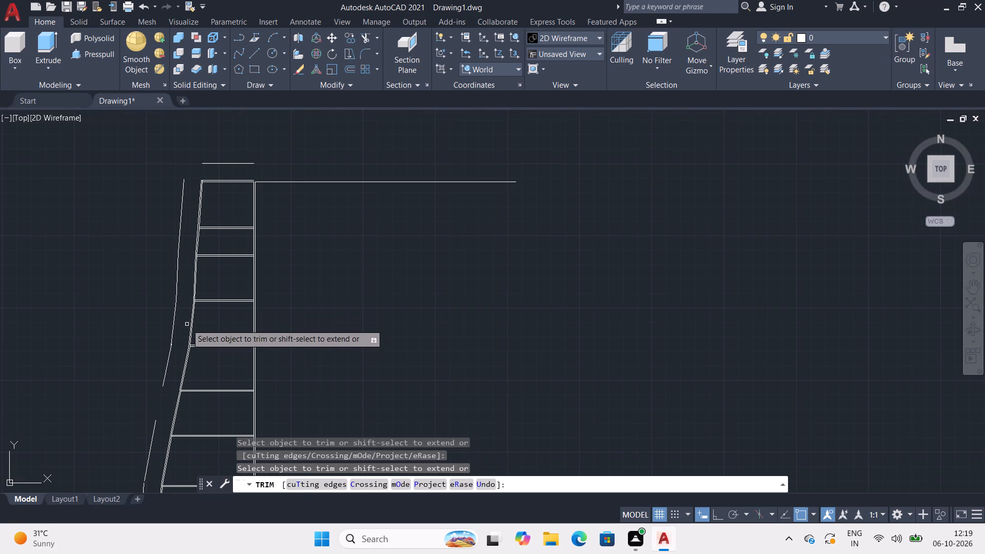
{"action": "middle_click_drag", "start_coordinate": [187, 324], "coordinate": [205, 284]}
{"action": "middle_click_drag", "start_coordinate": [171, 367], "coordinate": [245, 272]}
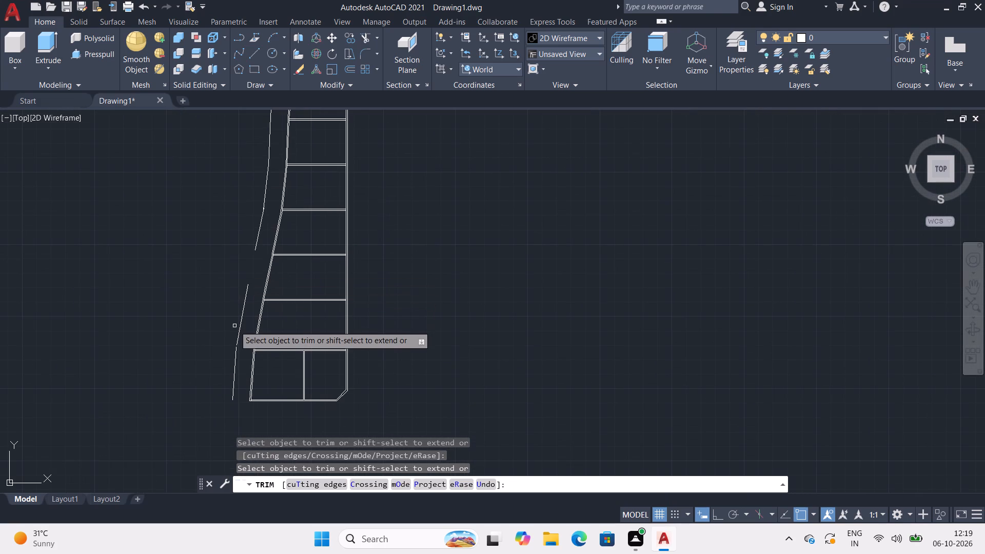
{"action": "key", "text": "Escape"}
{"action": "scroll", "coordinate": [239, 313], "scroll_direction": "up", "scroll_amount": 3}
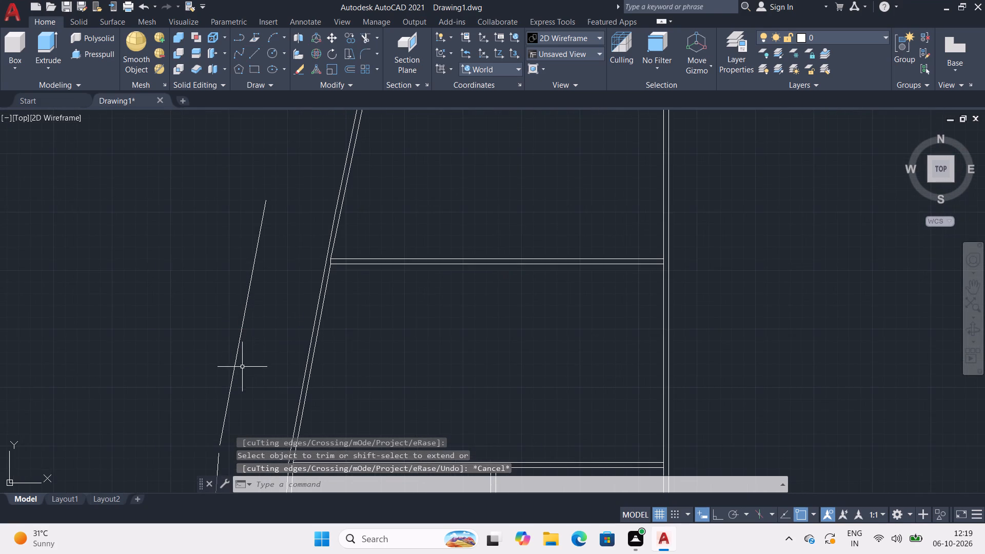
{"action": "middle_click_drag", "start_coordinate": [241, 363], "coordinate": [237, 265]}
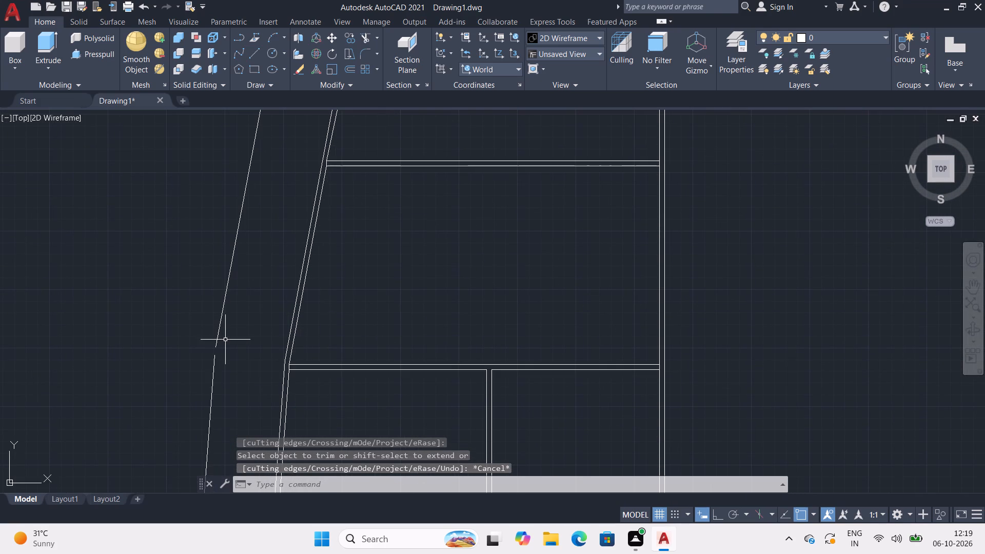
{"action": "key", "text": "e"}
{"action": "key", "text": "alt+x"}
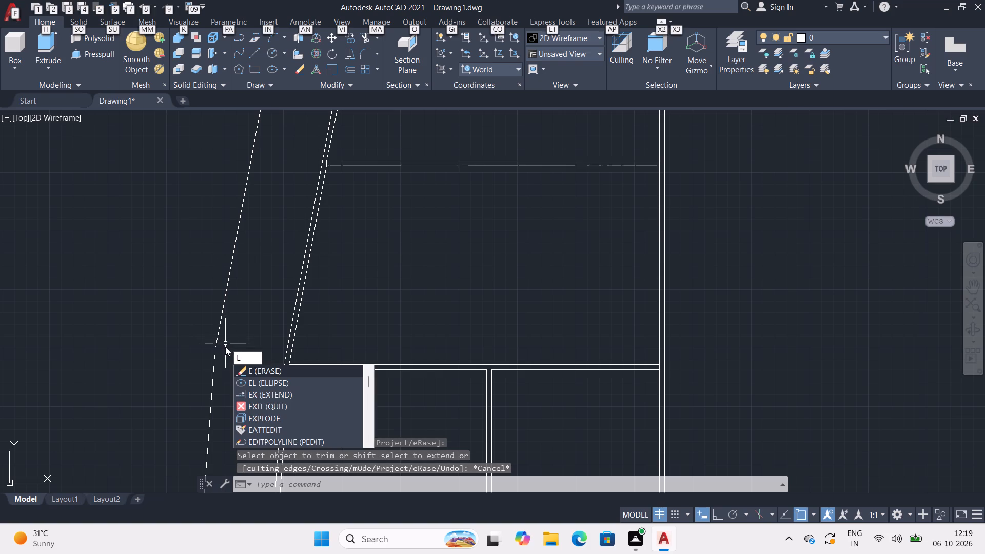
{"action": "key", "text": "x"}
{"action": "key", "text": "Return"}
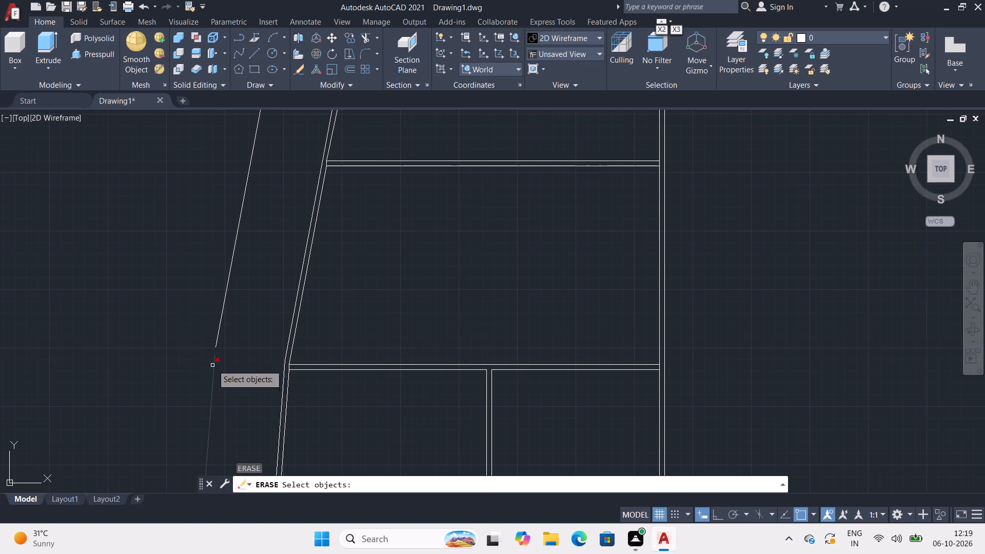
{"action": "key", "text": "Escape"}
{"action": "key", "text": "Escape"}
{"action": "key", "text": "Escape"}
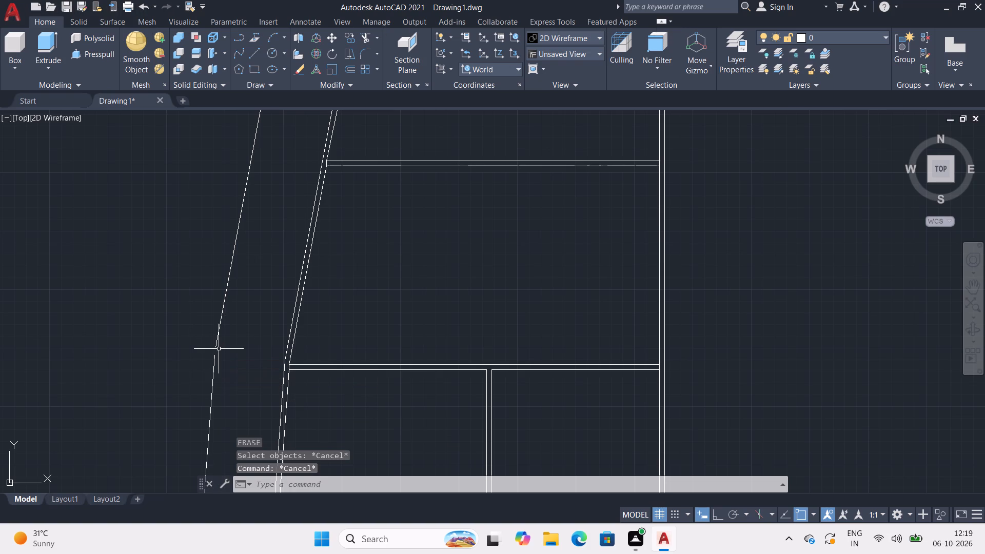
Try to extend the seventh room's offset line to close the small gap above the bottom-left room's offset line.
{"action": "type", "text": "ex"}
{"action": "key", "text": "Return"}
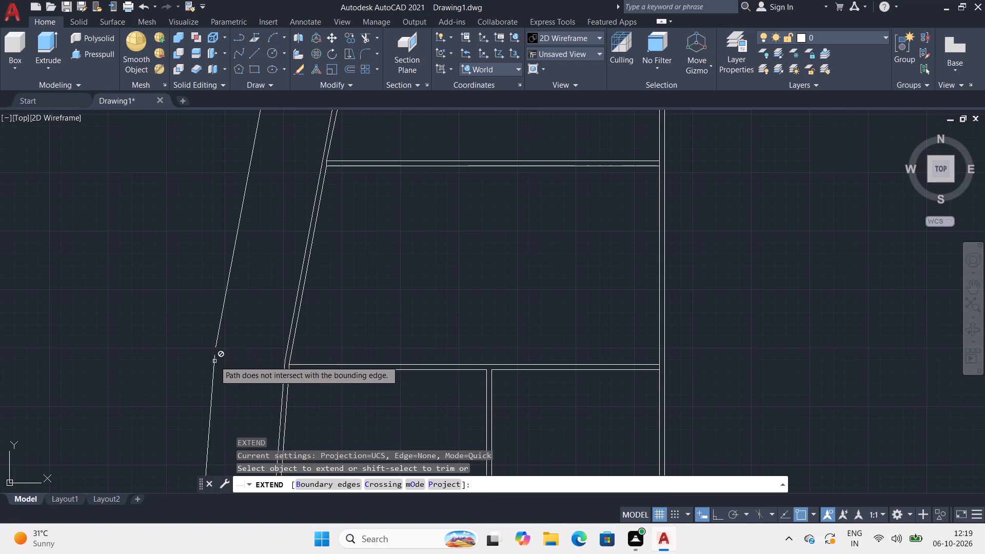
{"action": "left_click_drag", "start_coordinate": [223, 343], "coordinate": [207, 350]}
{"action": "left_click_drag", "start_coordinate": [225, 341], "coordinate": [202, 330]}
Extend the offset line beside the seventh room upward across the gap to meet the offset line beside the fourth room.
{"action": "scroll", "coordinate": [201, 305], "scroll_direction": "down", "scroll_amount": 3}
{"action": "middle_click_drag", "start_coordinate": [191, 279], "coordinate": [175, 391]}
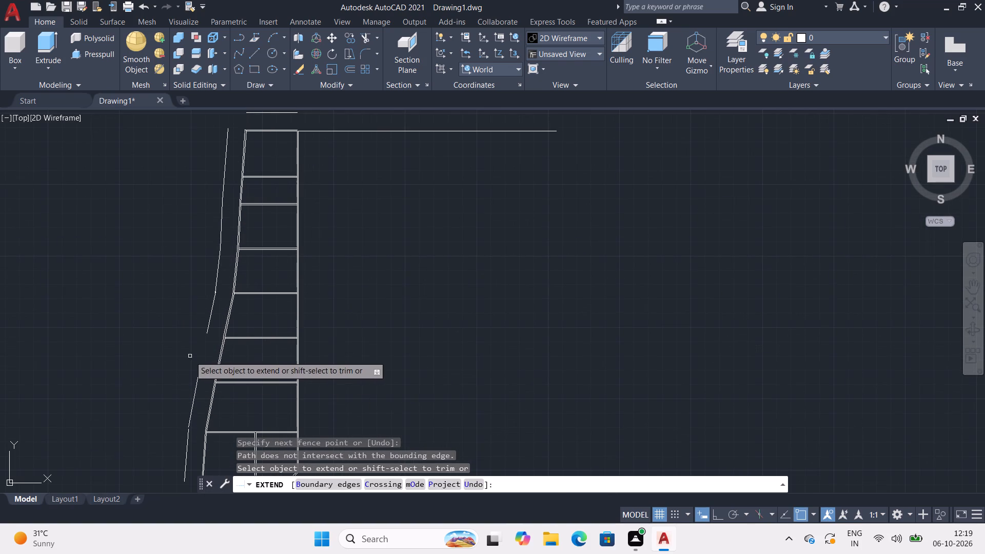
{"action": "left_click_drag", "start_coordinate": [213, 330], "coordinate": [202, 327]}
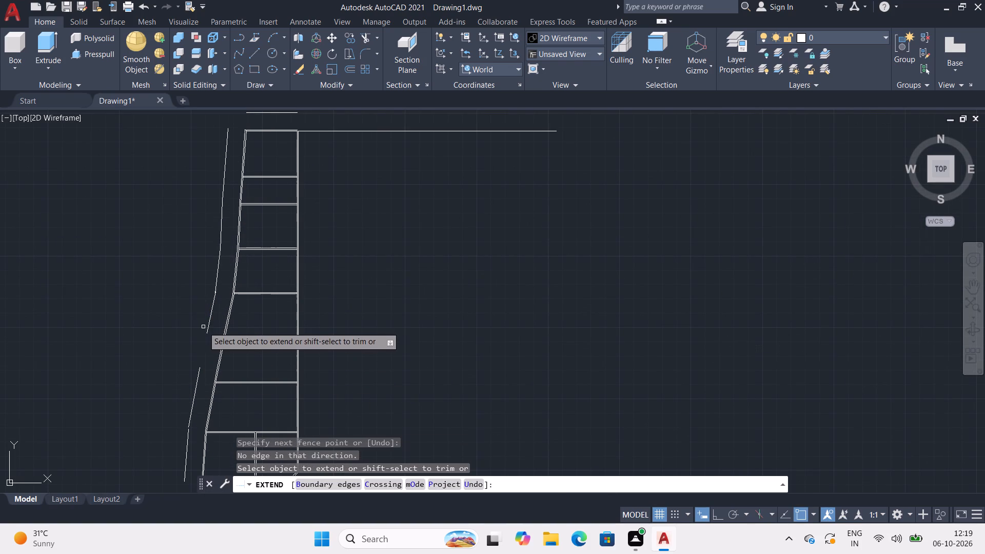
{"action": "left_click_drag", "start_coordinate": [211, 323], "coordinate": [196, 323]}
{"action": "left_click_drag", "start_coordinate": [198, 323], "coordinate": [213, 328]}
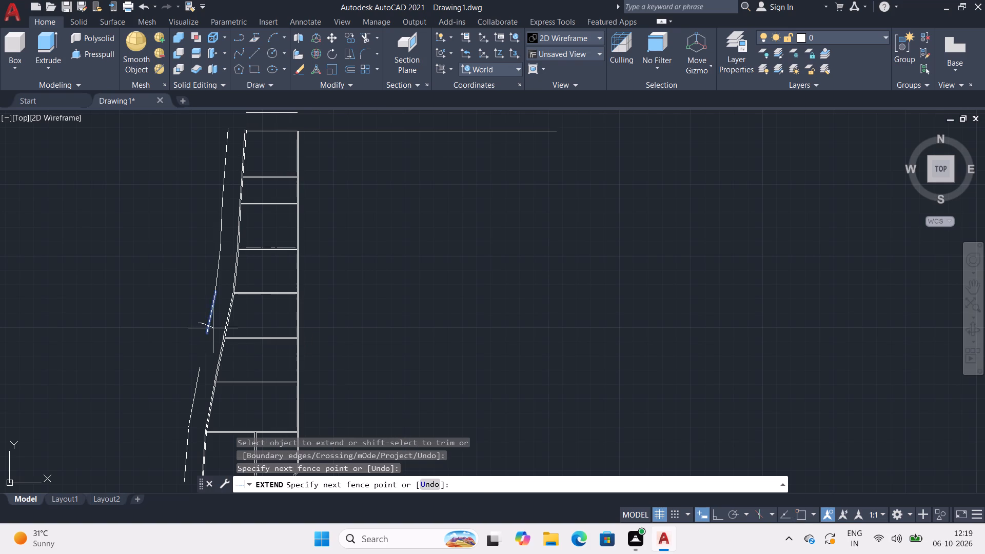
{"action": "left_click_drag", "start_coordinate": [213, 328], "coordinate": [214, 329]}
{"action": "left_click_drag", "start_coordinate": [210, 328], "coordinate": [203, 328]}
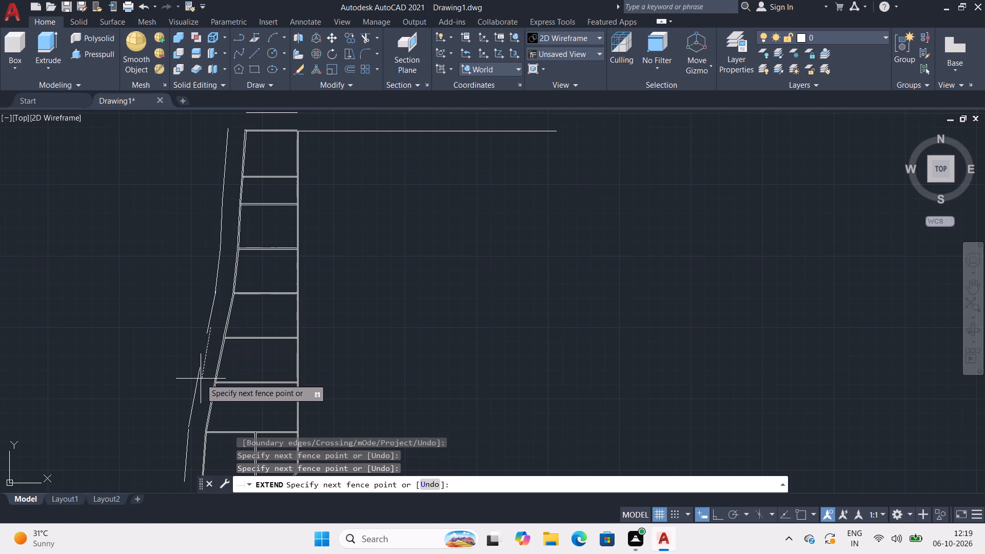
{"action": "left_click", "coordinate": [203, 371]}
{"action": "left_click_drag", "start_coordinate": [203, 374], "coordinate": [184, 369]}
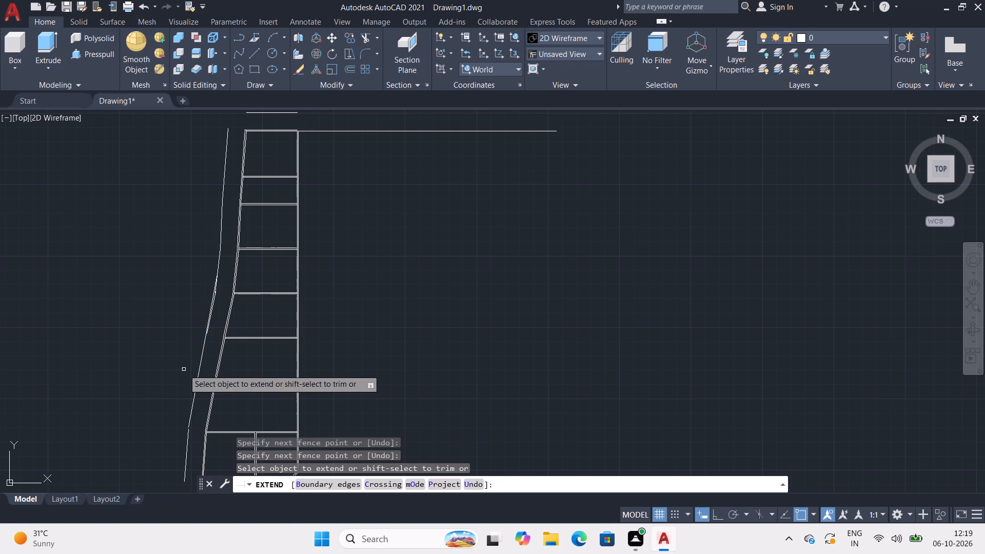
{"action": "middle_click_drag", "start_coordinate": [183, 302], "coordinate": [157, 374]}
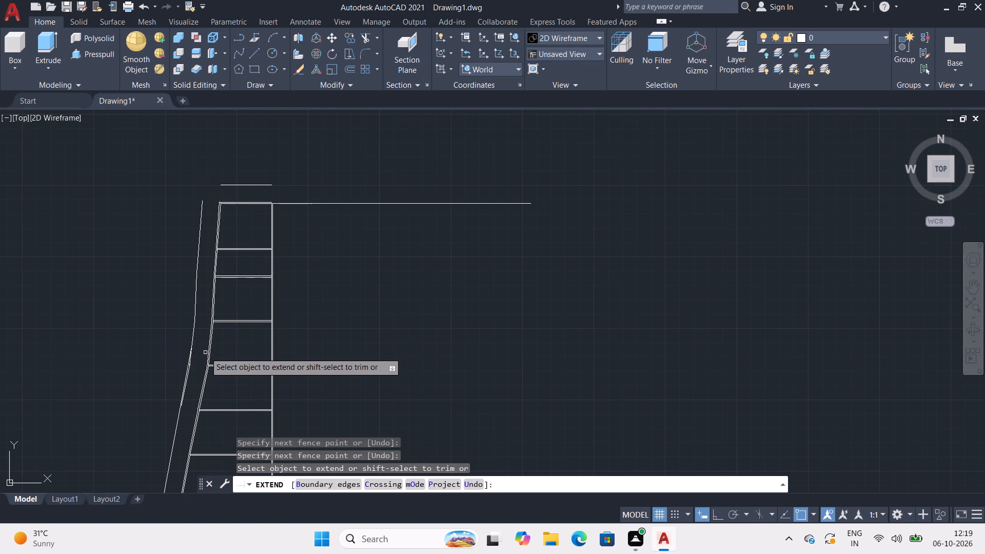
{"action": "key", "text": "Escape"}
{"action": "key", "text": "Escape"}
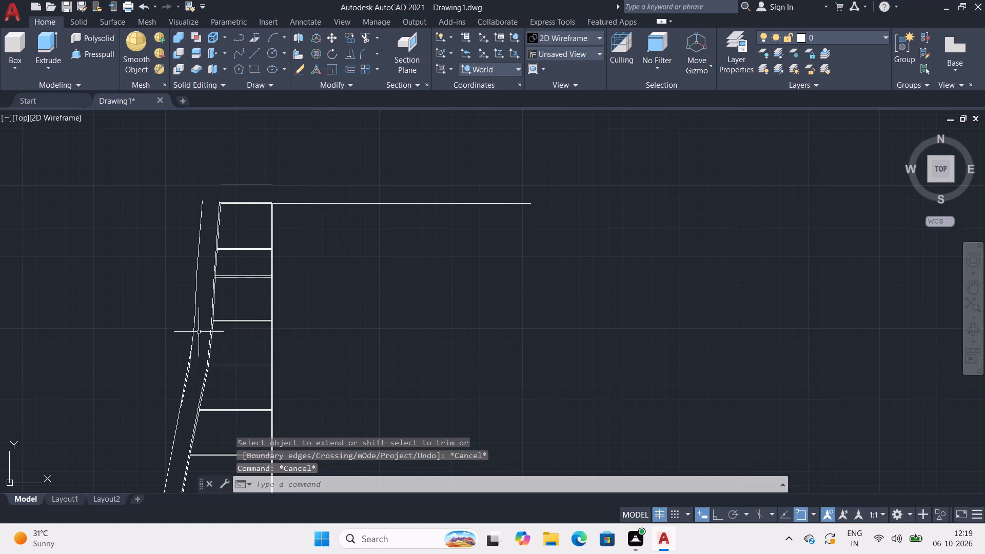
Trim away the overlapped offset segment beside the fifth room and the leftover tail of the fourth room's offset line.
{"action": "middle_click_drag", "start_coordinate": [207, 366], "coordinate": [274, 308]}
{"action": "scroll", "coordinate": [254, 316], "scroll_direction": "up", "scroll_amount": 1}
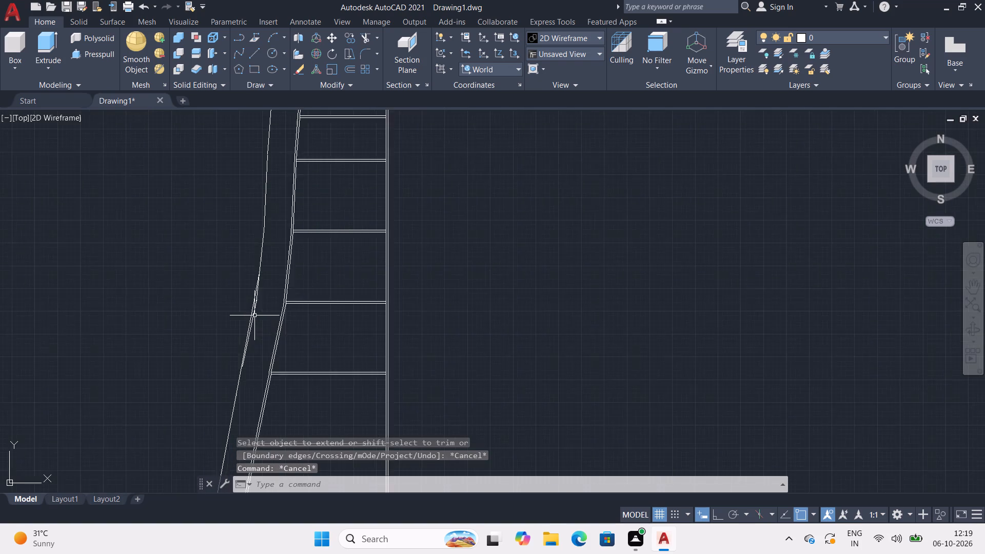
{"action": "scroll", "coordinate": [254, 315], "scroll_direction": "up", "scroll_amount": 2}
{"action": "type", "text": "tr"}
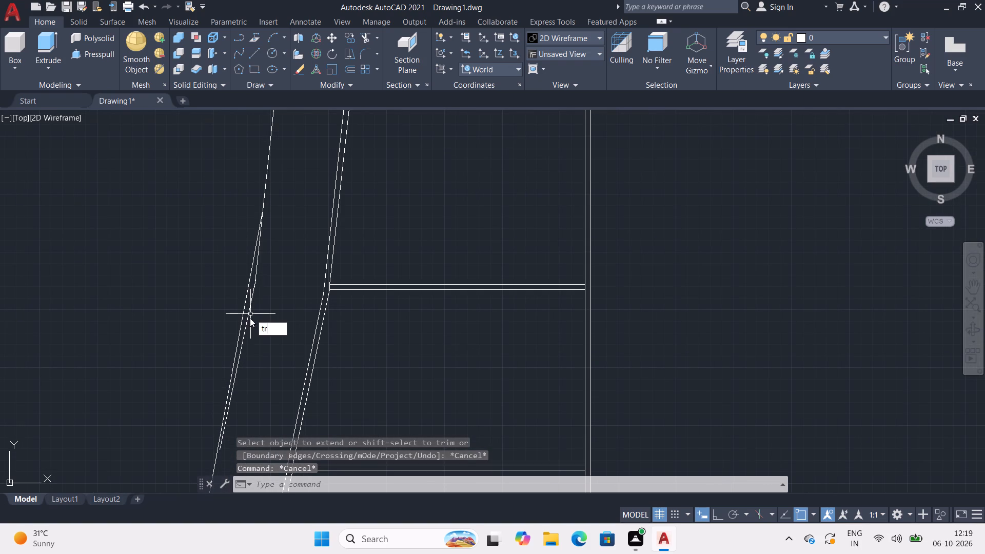
{"action": "key", "text": "Return"}
{"action": "left_click", "coordinate": [245, 322]}
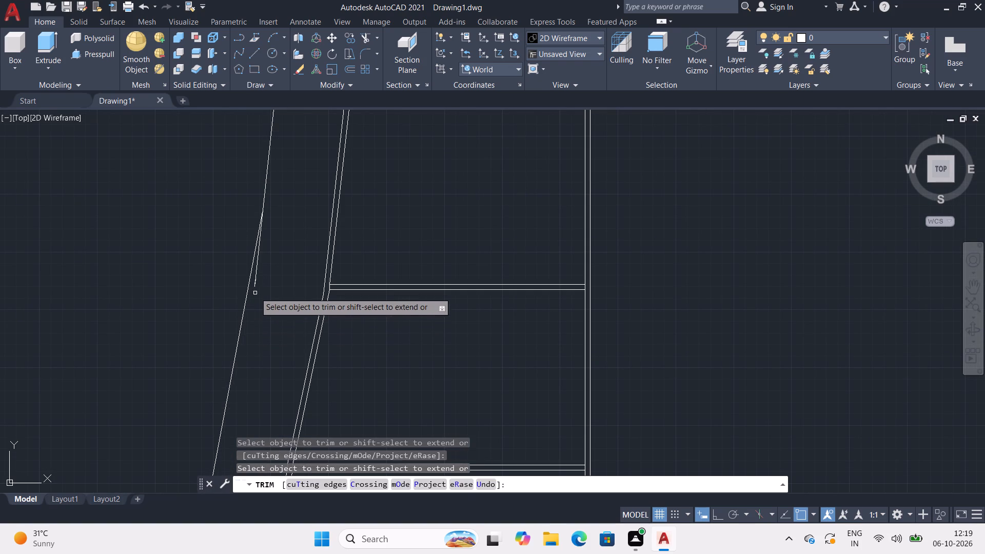
{"action": "left_click", "coordinate": [254, 272]}
{"action": "left_click", "coordinate": [254, 283]}
{"action": "left_click", "coordinate": [254, 284]}
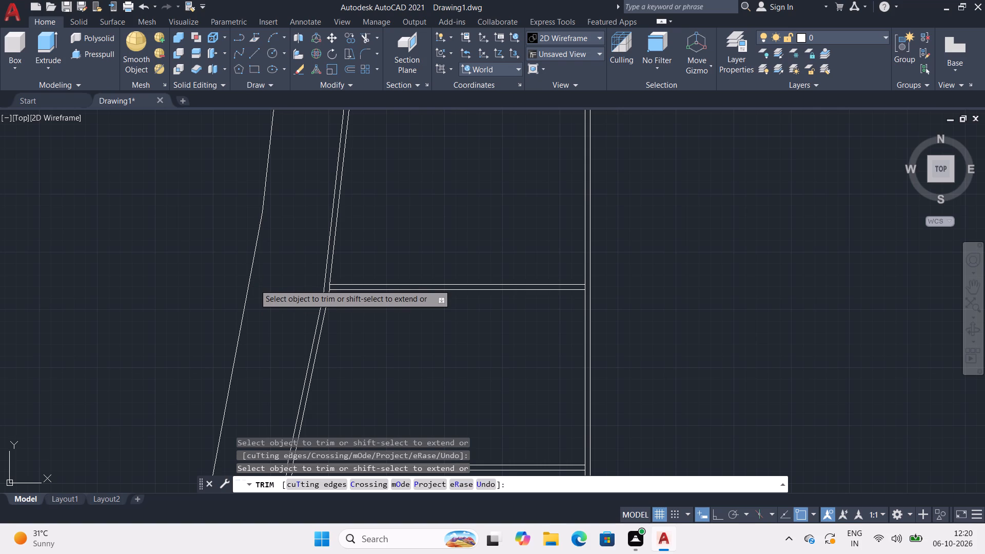
{"action": "scroll", "coordinate": [257, 268], "scroll_direction": "down", "scroll_amount": 1}
{"action": "scroll", "coordinate": [256, 318], "scroll_direction": "down", "scroll_amount": 2}
{"action": "middle_click_drag", "start_coordinate": [256, 319], "coordinate": [274, 251]}
{"action": "middle_click_drag", "start_coordinate": [262, 322], "coordinate": [274, 269]}
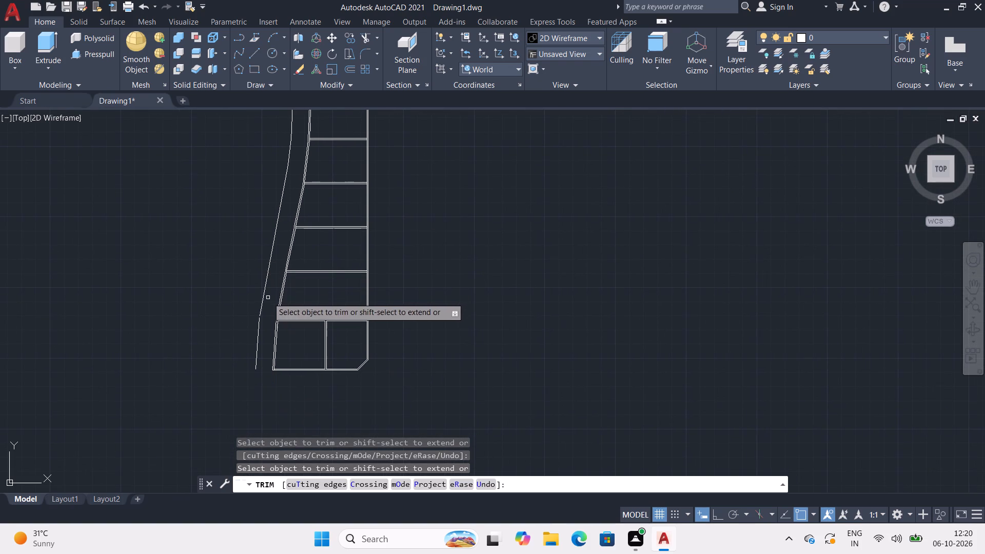
{"action": "key", "text": "Escape"}
{"action": "key", "text": "Escape"}
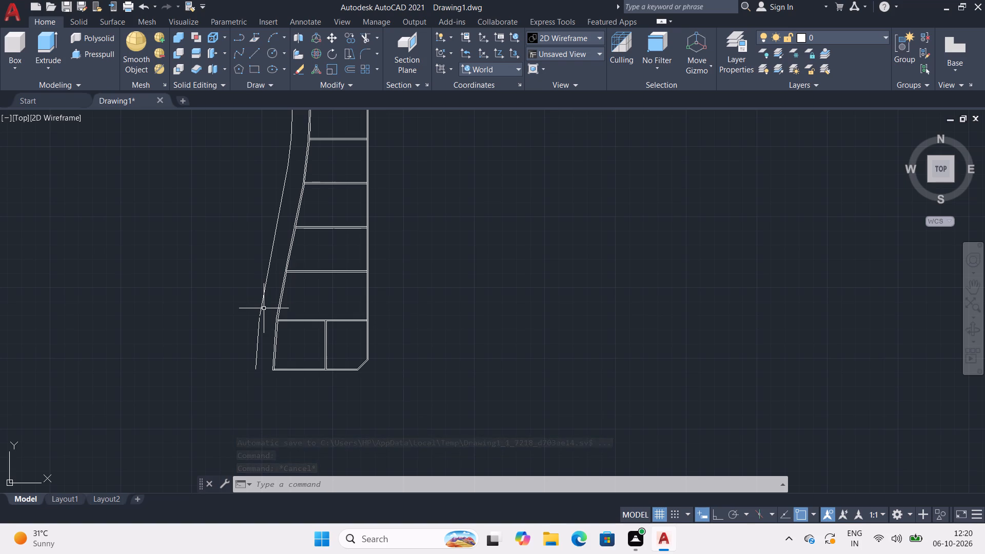
Draw a short line joining the two offset line ends across the gap near the partition above the bottom rooms.
{"action": "scroll", "coordinate": [246, 331], "scroll_direction": "up", "scroll_amount": 4}
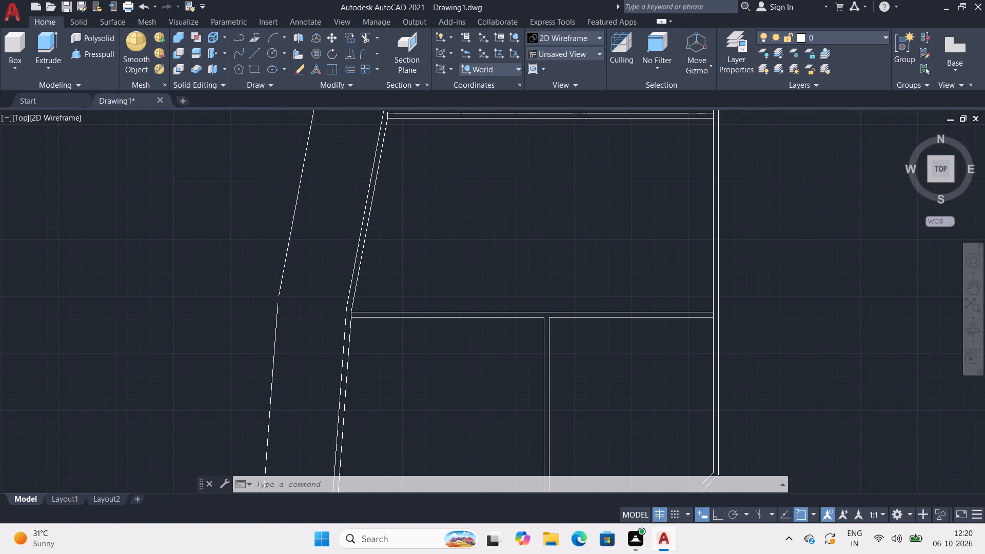
{"action": "middle_click_drag", "start_coordinate": [266, 300], "coordinate": [301, 295]}
{"action": "scroll", "coordinate": [301, 295], "scroll_direction": "up", "scroll_amount": 2}
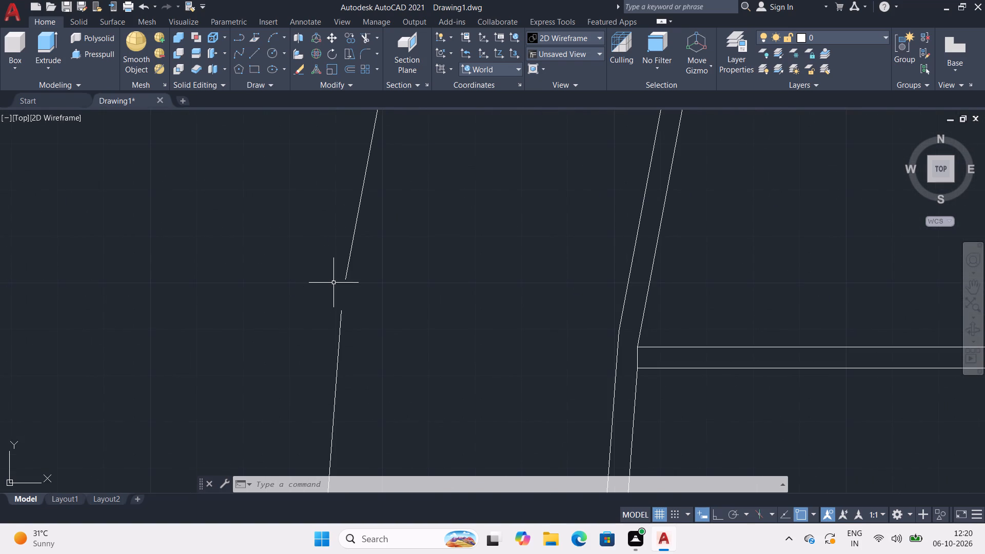
{"action": "key", "text": "l"}
{"action": "key", "text": "Return"}
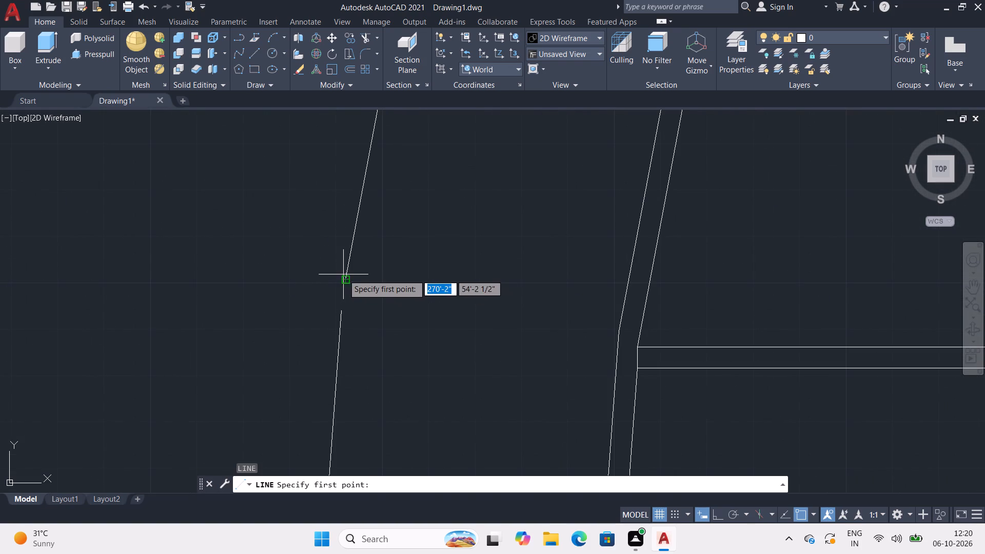
{"action": "left_click", "coordinate": [343, 279]}
{"action": "left_click", "coordinate": [339, 310]}
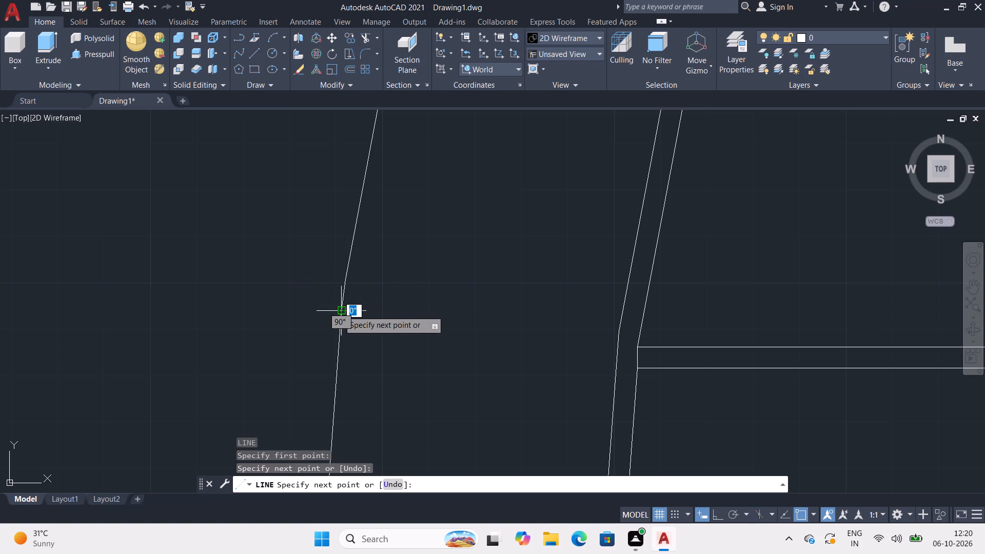
{"action": "type", "text": "b"}
{"action": "key", "text": "space"}
{"action": "key", "text": "Escape"}
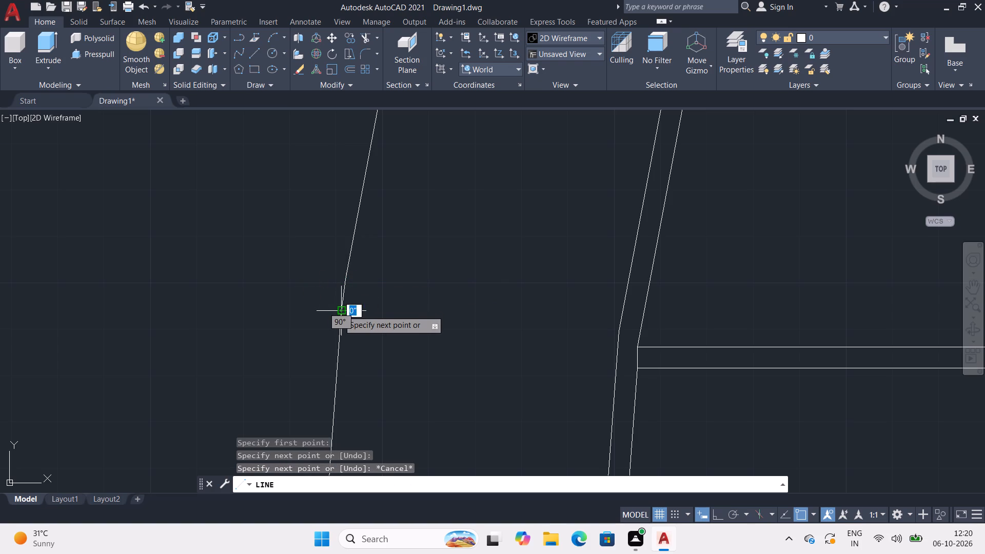
{"action": "key", "text": "Escape"}
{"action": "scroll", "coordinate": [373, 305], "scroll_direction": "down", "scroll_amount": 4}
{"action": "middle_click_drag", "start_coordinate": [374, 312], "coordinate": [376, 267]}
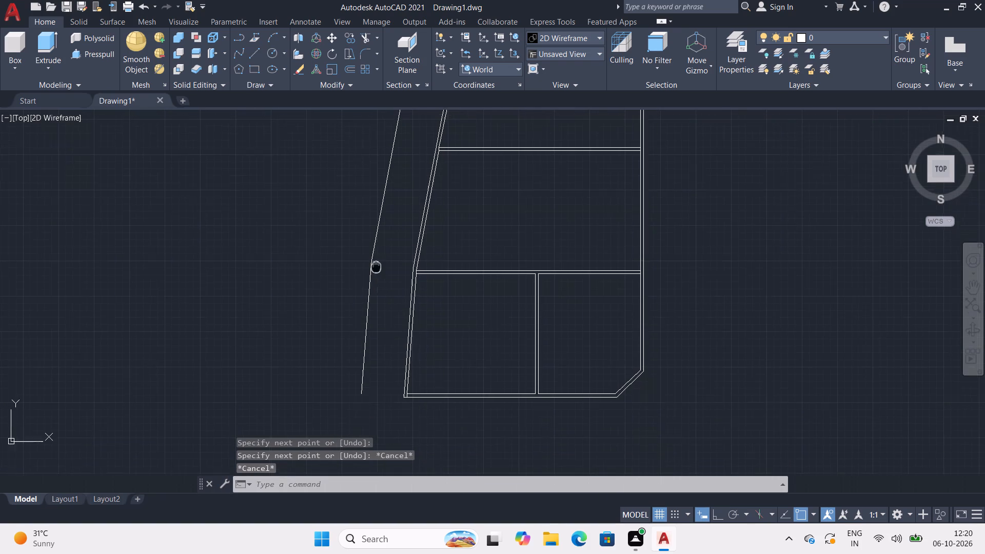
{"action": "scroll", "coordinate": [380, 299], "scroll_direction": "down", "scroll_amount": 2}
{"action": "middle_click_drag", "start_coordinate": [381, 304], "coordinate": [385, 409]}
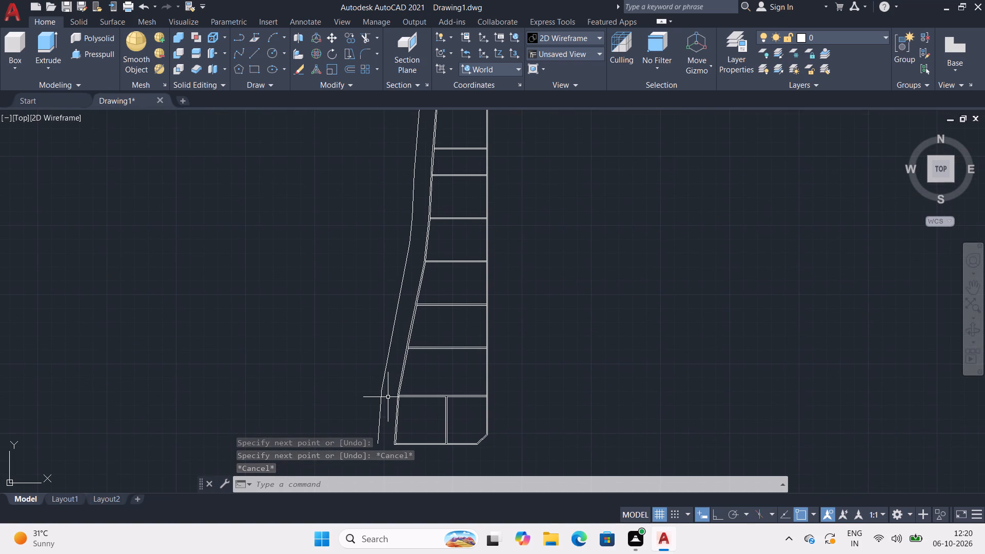
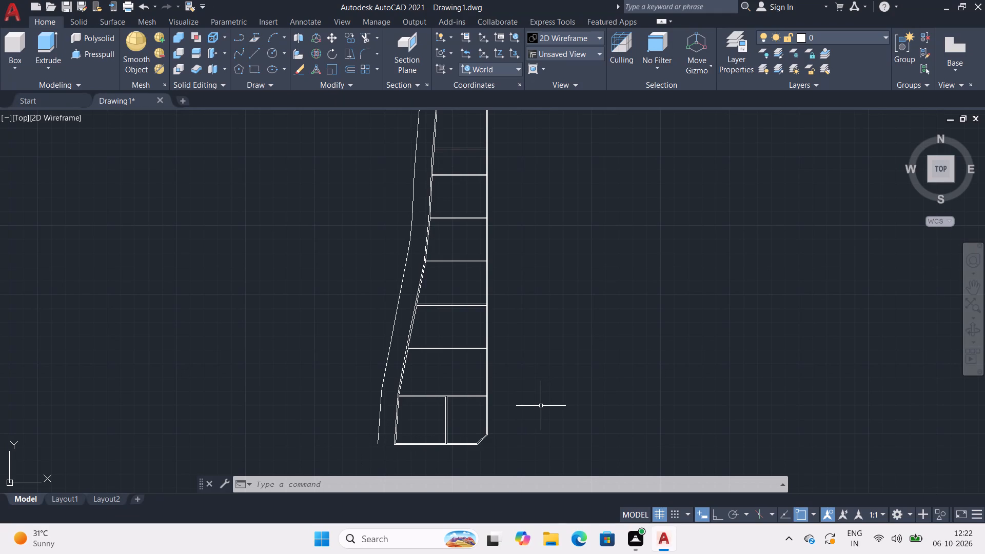
Draw lines extending the west offset line up past the top offset line and linking their intersection to the top line's west end.
{"action": "middle_click_drag", "start_coordinate": [452, 280], "coordinate": [466, 410]}
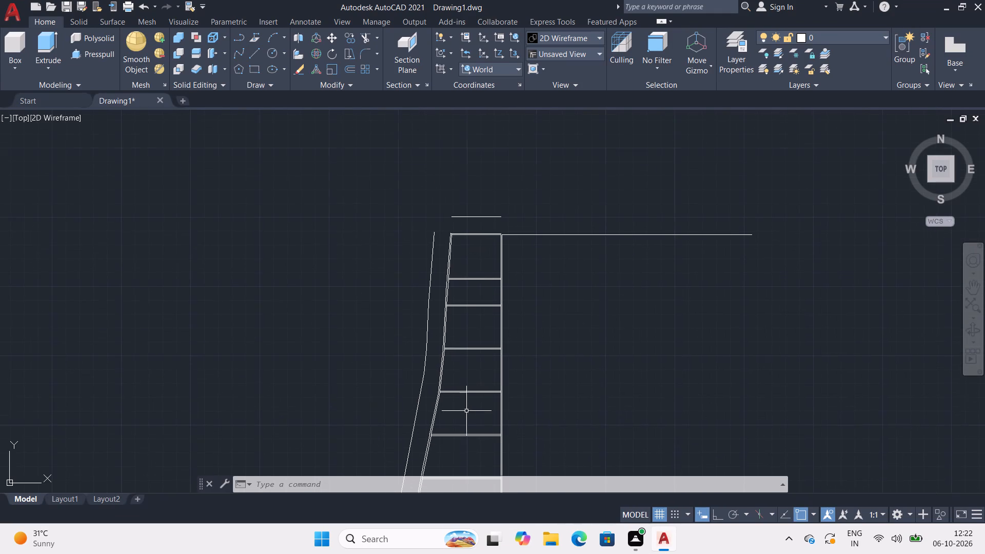
{"action": "middle_click_drag", "start_coordinate": [407, 275], "coordinate": [407, 284]}
{"action": "scroll", "coordinate": [466, 216], "scroll_direction": "up", "scroll_amount": 1}
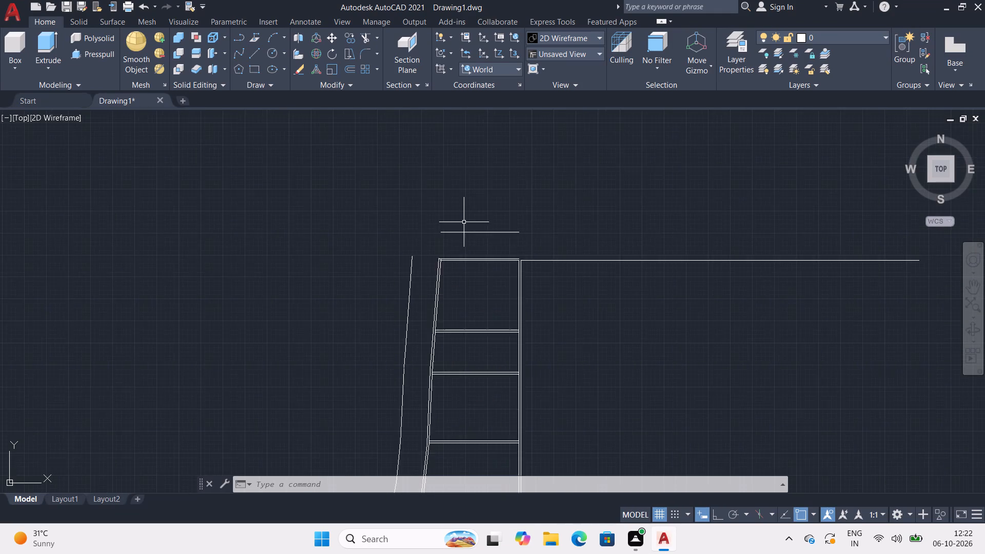
{"action": "scroll", "coordinate": [464, 223], "scroll_direction": "up", "scroll_amount": 2}
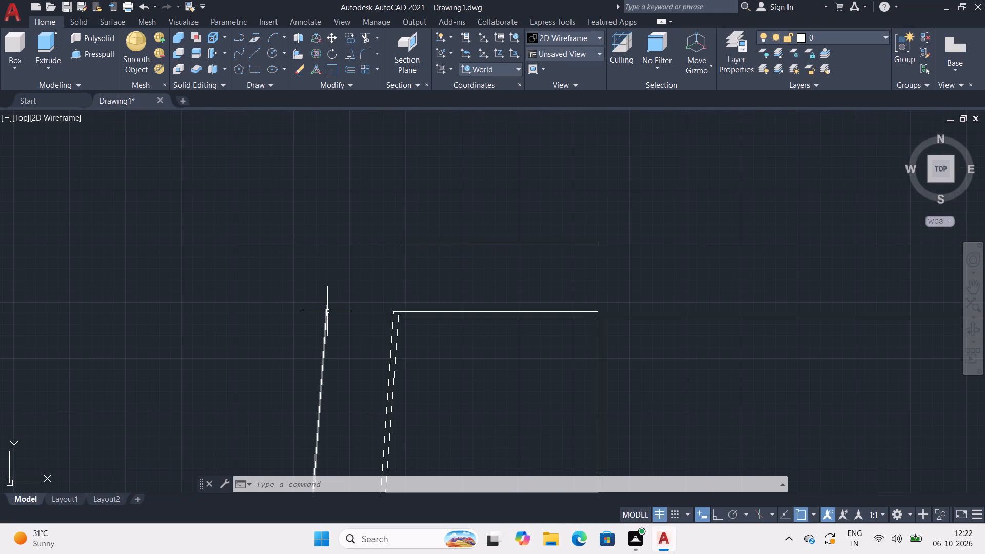
{"action": "left_click", "coordinate": [327, 311]}
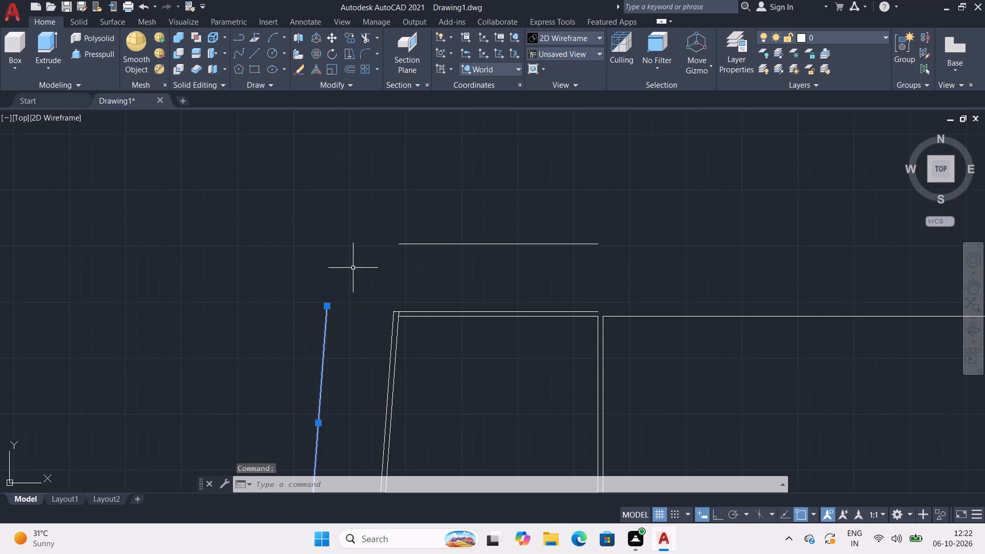
{"action": "key", "text": "Escape"}
{"action": "key", "text": "Escape"}
{"action": "key", "text": "l"}
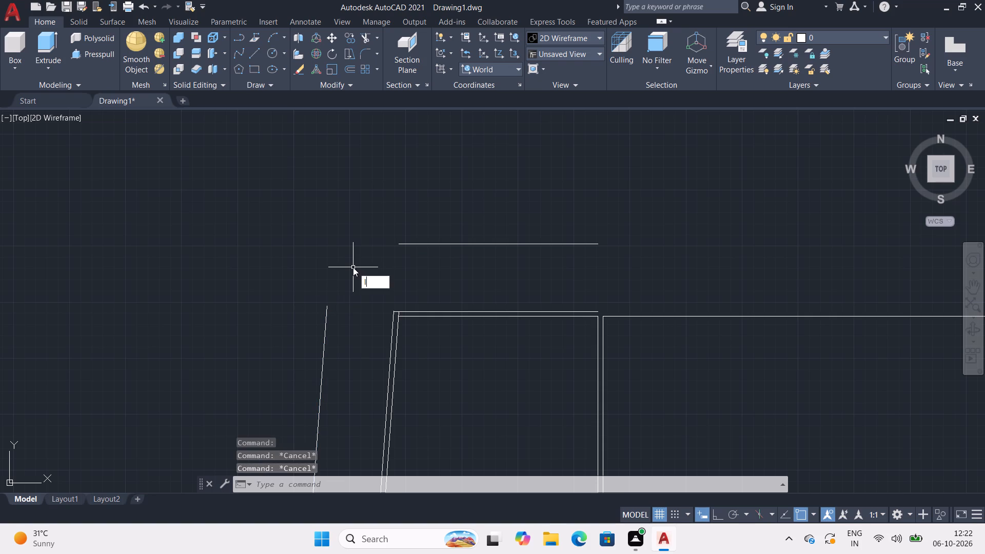
{"action": "key", "text": "Return"}
{"action": "left_click", "coordinate": [325, 305]}
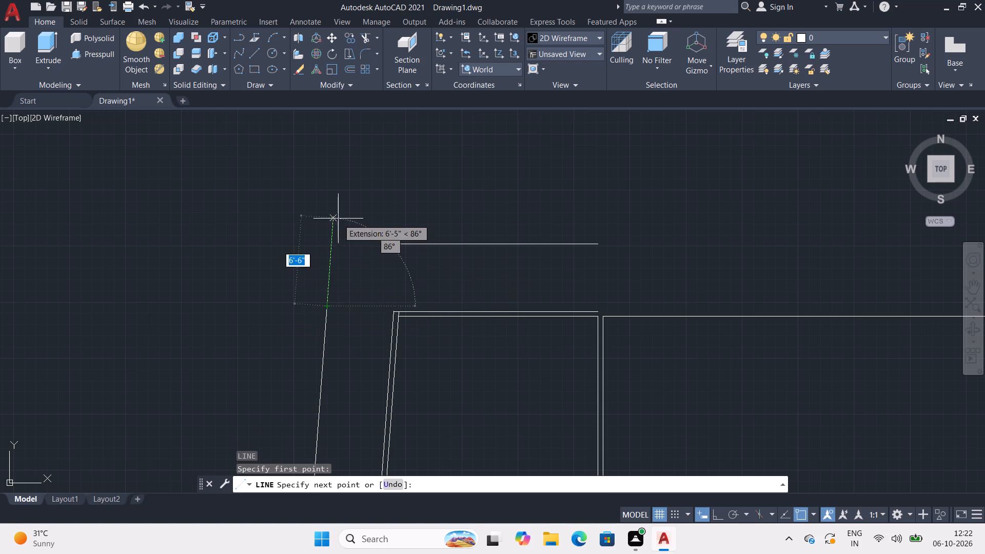
{"action": "left_click", "coordinate": [337, 226]}
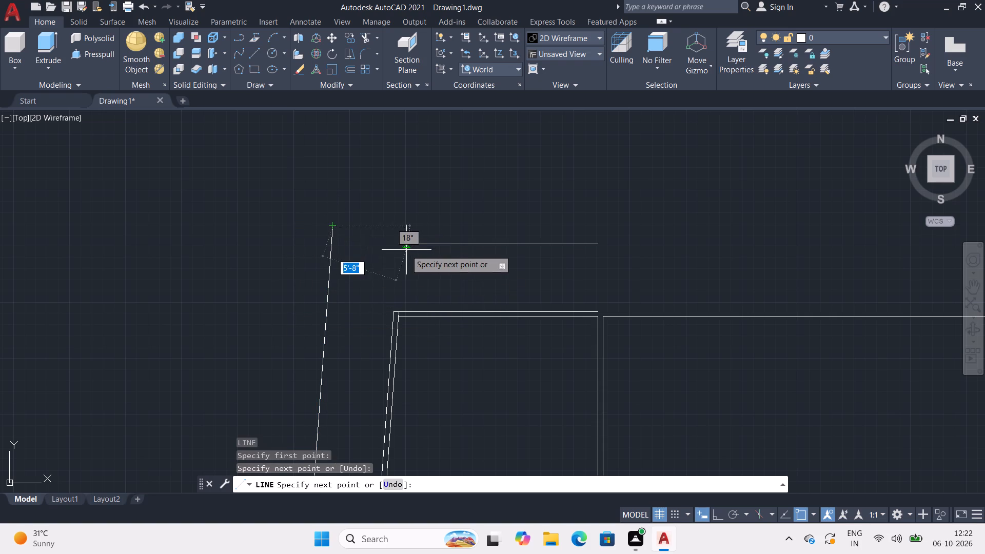
{"action": "left_click", "coordinate": [329, 247]}
{"action": "left_click", "coordinate": [329, 247]}
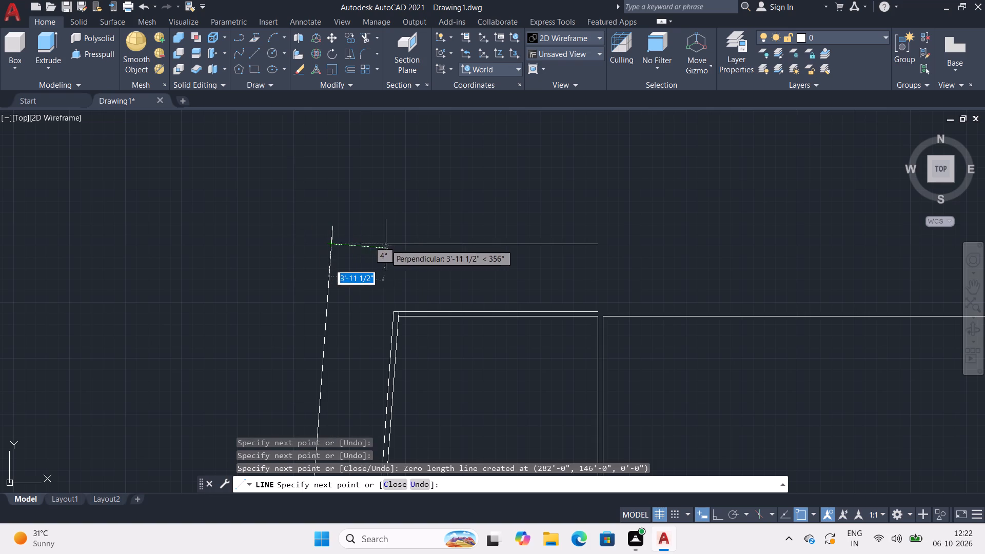
{"action": "left_click", "coordinate": [401, 244]}
{"action": "key", "text": "space"}
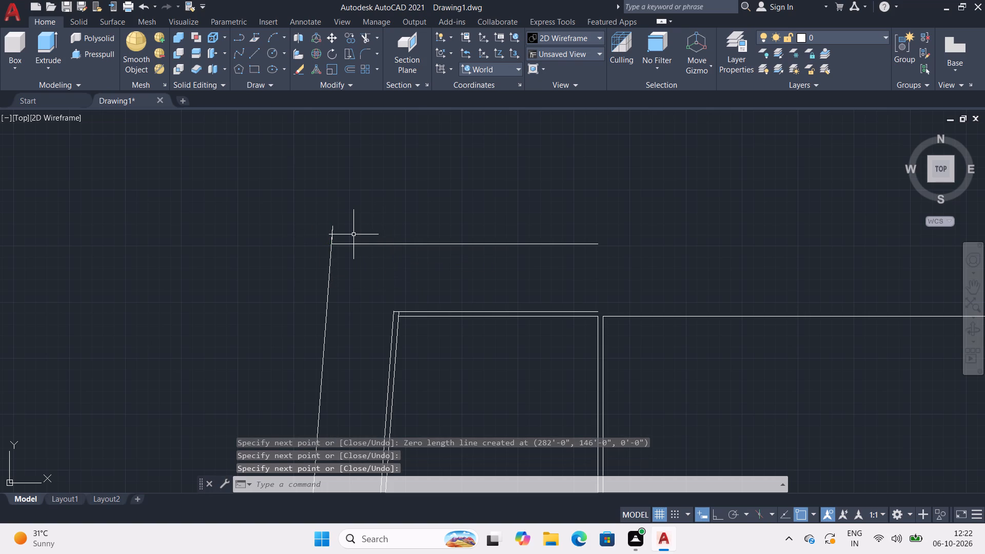
Trim the leftover line tail projecting above the northwest corner of the outer boundary.
{"action": "type", "text": "tr"}
{"action": "key", "text": "Return"}
{"action": "left_click_drag", "start_coordinate": [353, 234], "coordinate": [308, 242]}
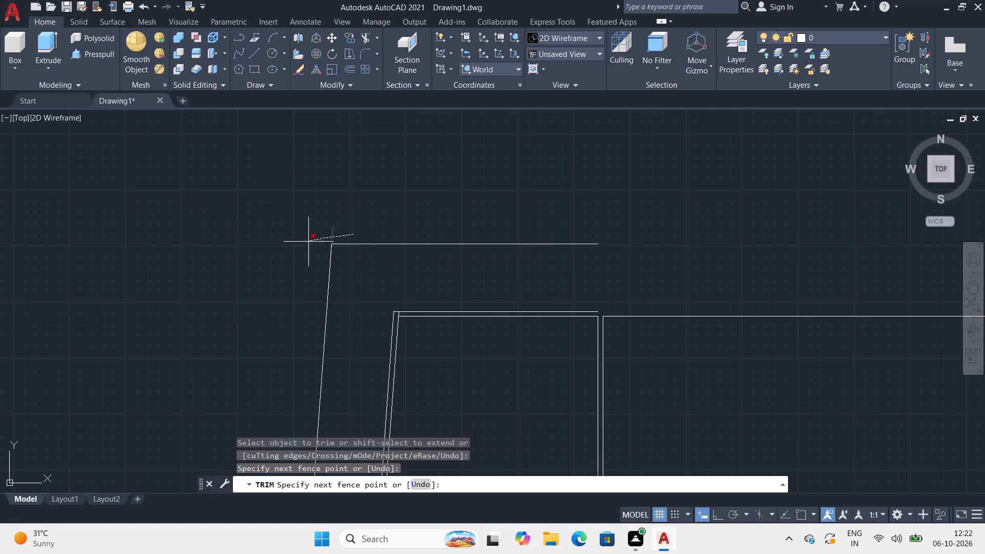
{"action": "left_click_drag", "start_coordinate": [308, 242], "coordinate": [307, 242]}
{"action": "key", "text": "Escape"}
{"action": "key", "text": "Escape"}
{"action": "key", "text": "Escape"}
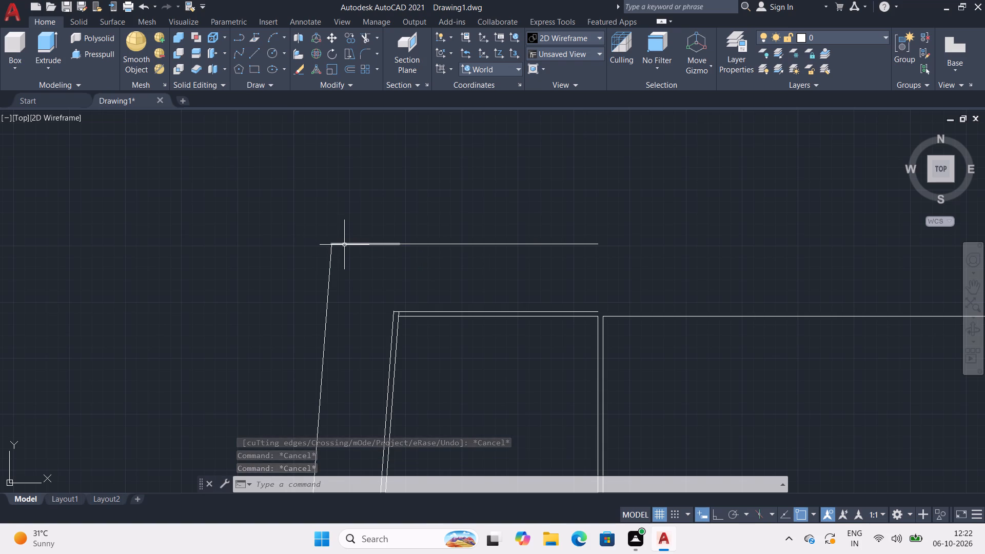
Join the new corner segment and the top offset line into a single line.
{"action": "left_click", "coordinate": [344, 245]}
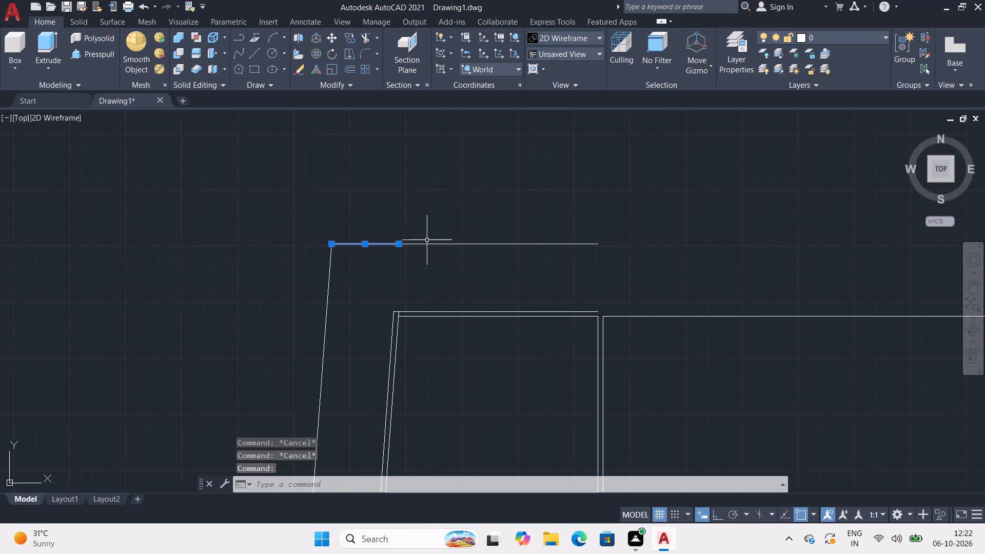
{"action": "left_click_drag", "start_coordinate": [453, 224], "coordinate": [433, 262]}
{"action": "left_click", "coordinate": [417, 251]}
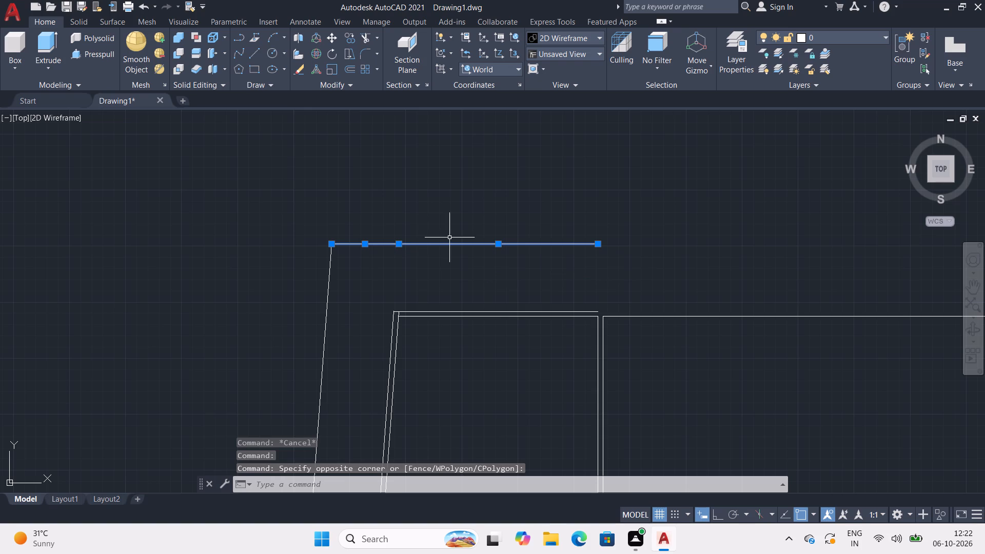
{"action": "key", "text": "j"}
{"action": "key", "text": "Return"}
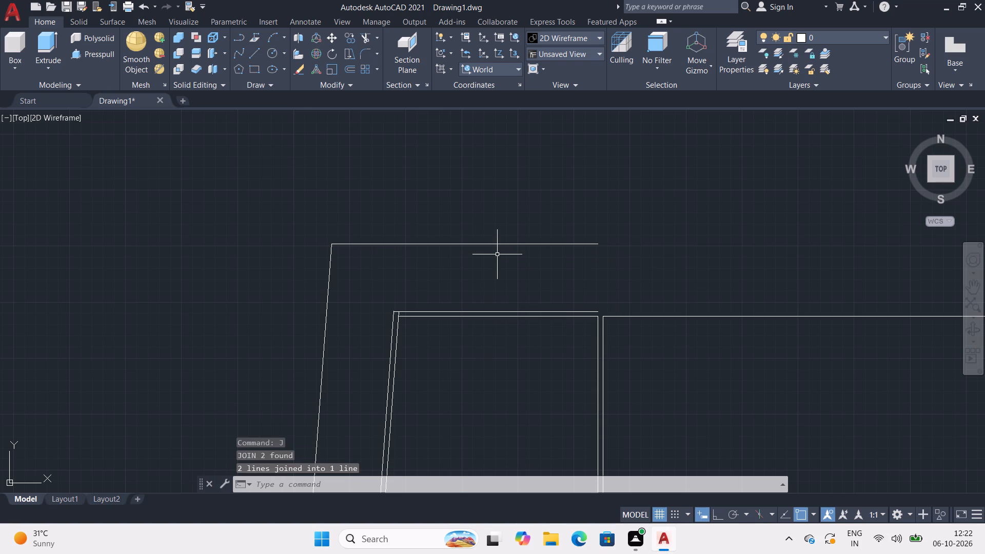
{"action": "left_click", "coordinate": [469, 243]}
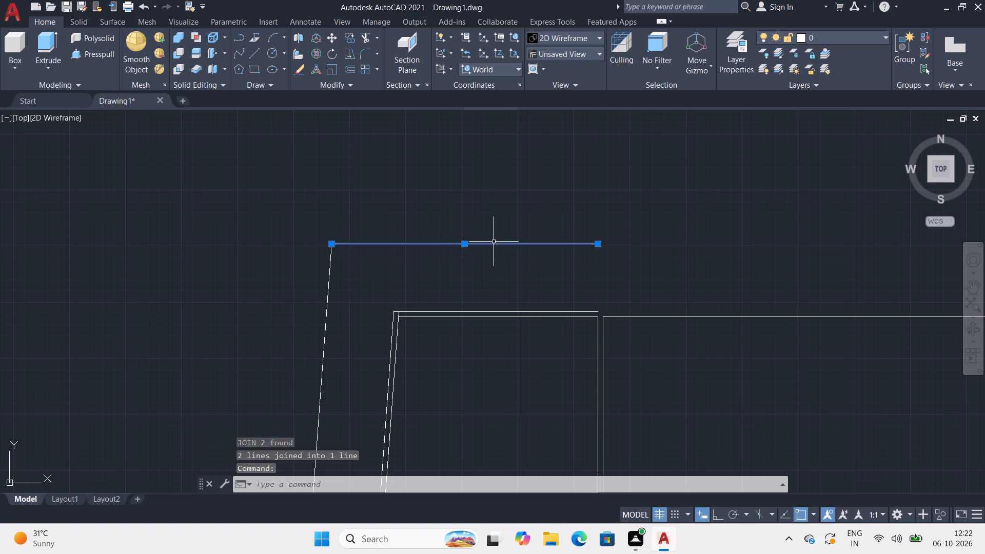
{"action": "key", "text": "Escape"}
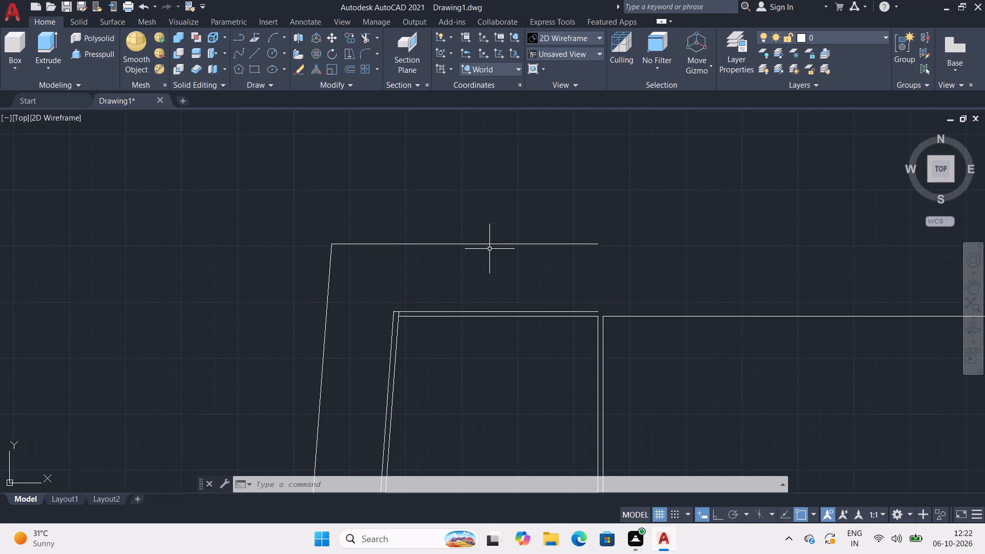
Offset the joined top boundary line 4.5" outward.
{"action": "key", "text": "o"}
{"action": "key", "text": "Return"}
{"action": "key", "text": "Return"}
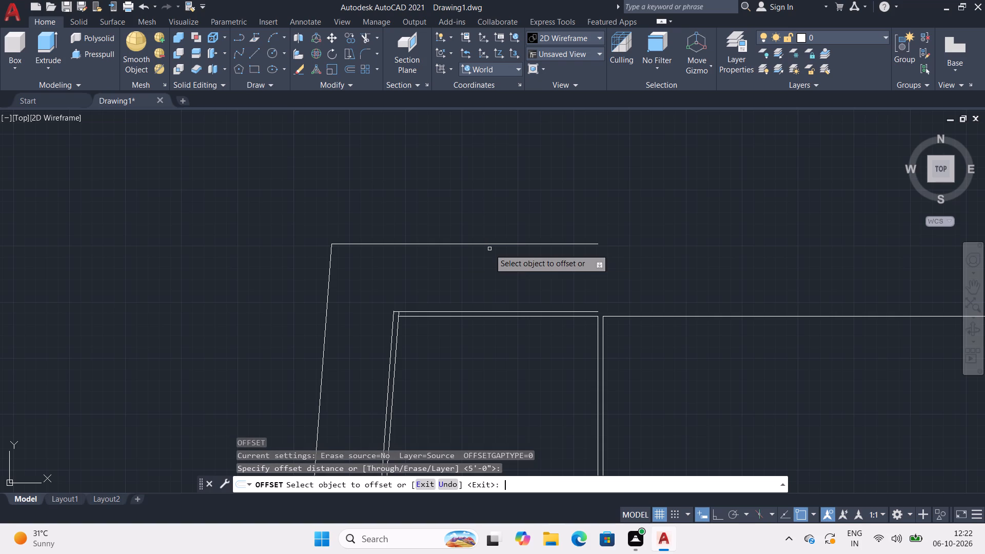
{"action": "left_click", "coordinate": [486, 242]}
{"action": "left_click", "coordinate": [486, 243]}
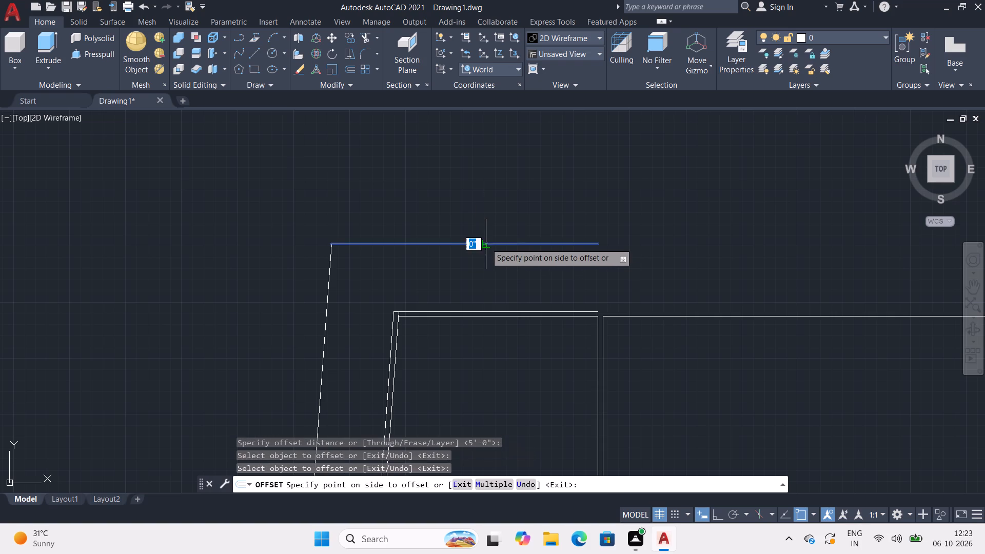
{"action": "type", "text": "4.5\""}
{"action": "key", "text": "Return"}
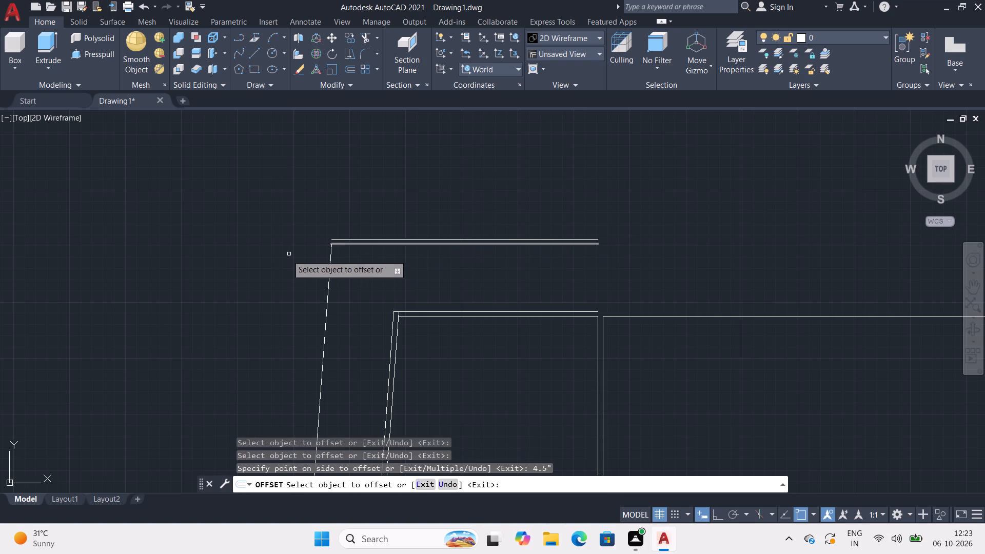
Offset the short west boundary segment below the northwest corner 5' outward.
{"action": "left_click", "coordinate": [330, 280]}
{"action": "left_click", "coordinate": [287, 274]}
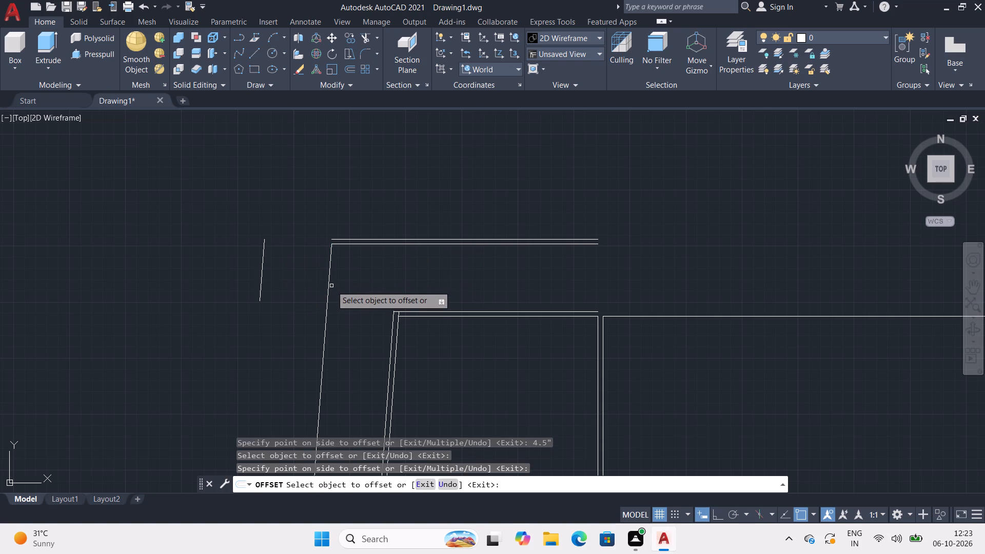
{"action": "key", "text": "Escape"}
{"action": "key", "text": "Escape"}
{"action": "key", "text": "Escape"}
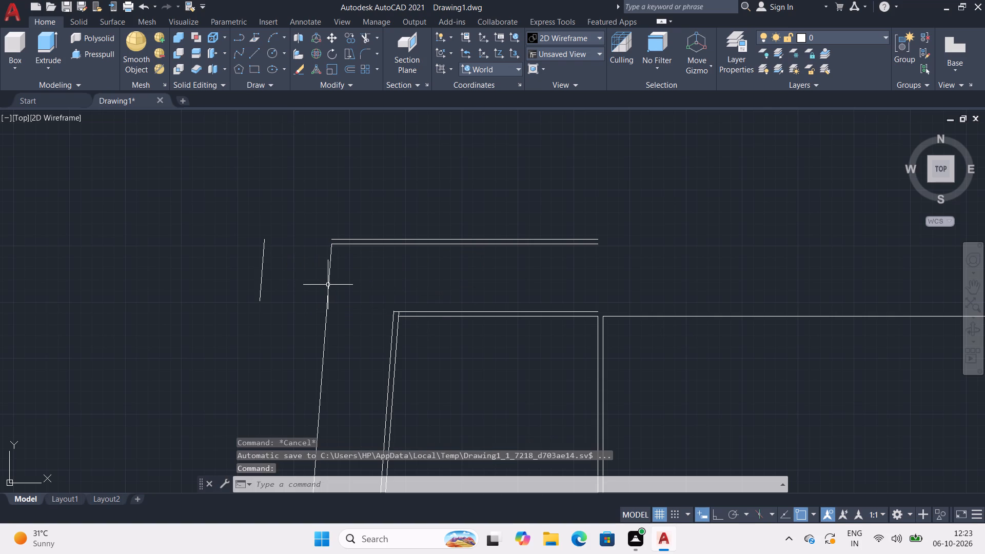
Offset the short northwest corner segment and the long west boundary line below it by 4.5", placing copies on the outer side.
{"action": "key", "text": "o"}
{"action": "key", "text": "Return"}
{"action": "type", "text": "4.5\""}
{"action": "key", "text": "Return"}
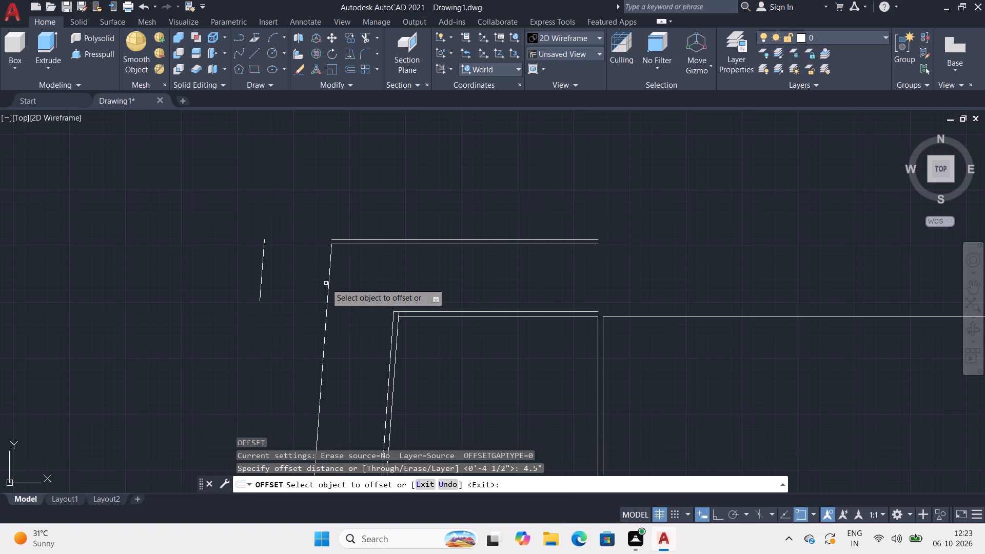
{"action": "left_click", "coordinate": [330, 281]}
{"action": "left_click", "coordinate": [318, 278]}
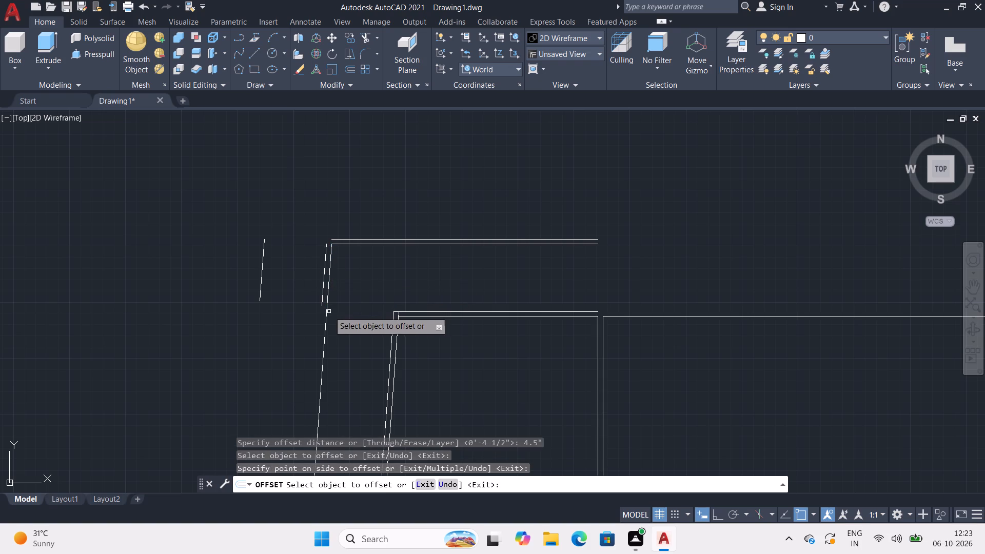
{"action": "left_click", "coordinate": [324, 326]}
{"action": "left_click", "coordinate": [320, 326]}
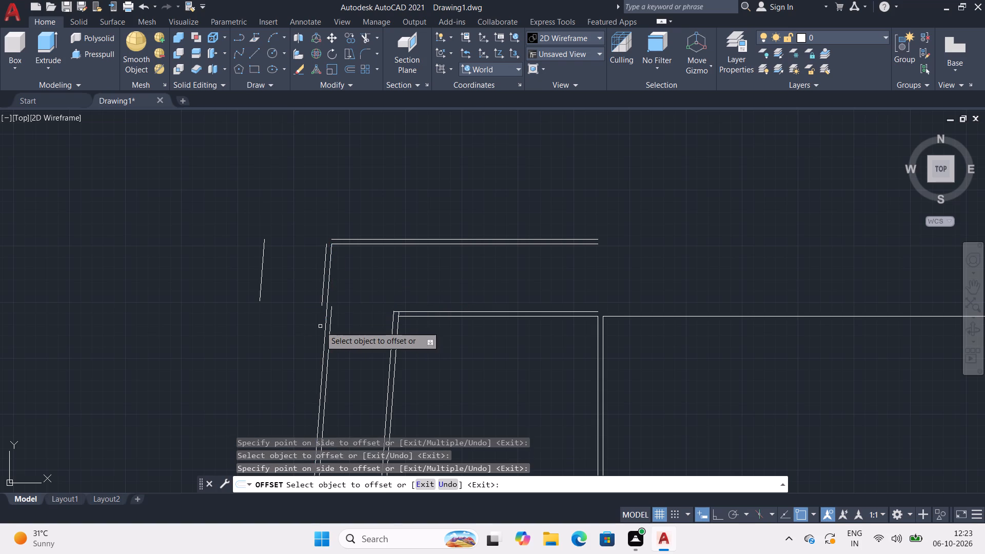
{"action": "left_click", "coordinate": [327, 326]}
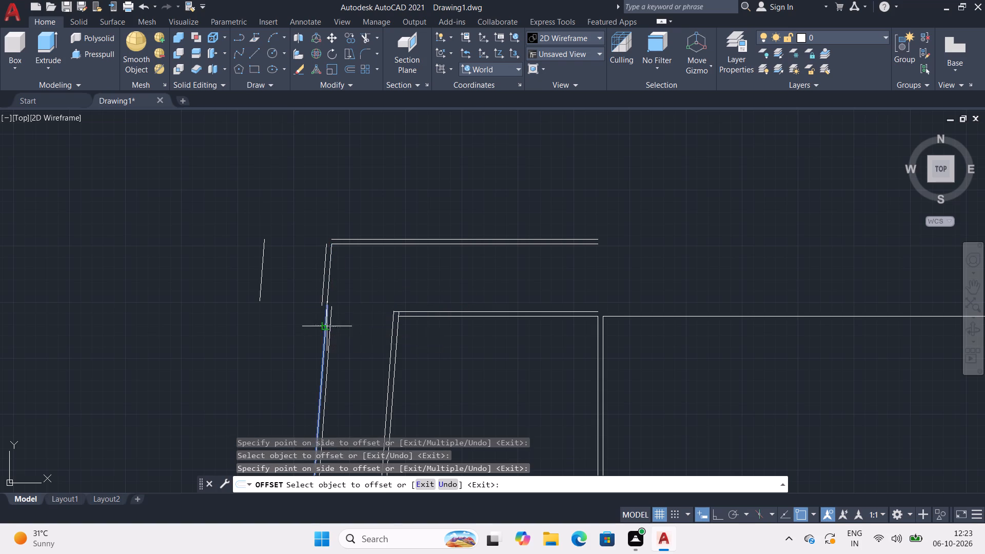
{"action": "left_click", "coordinate": [297, 326]}
Offset the next three west boundary segments going down the plan 4.5" outward.
{"action": "middle_click_drag", "start_coordinate": [313, 365], "coordinate": [290, 173]}
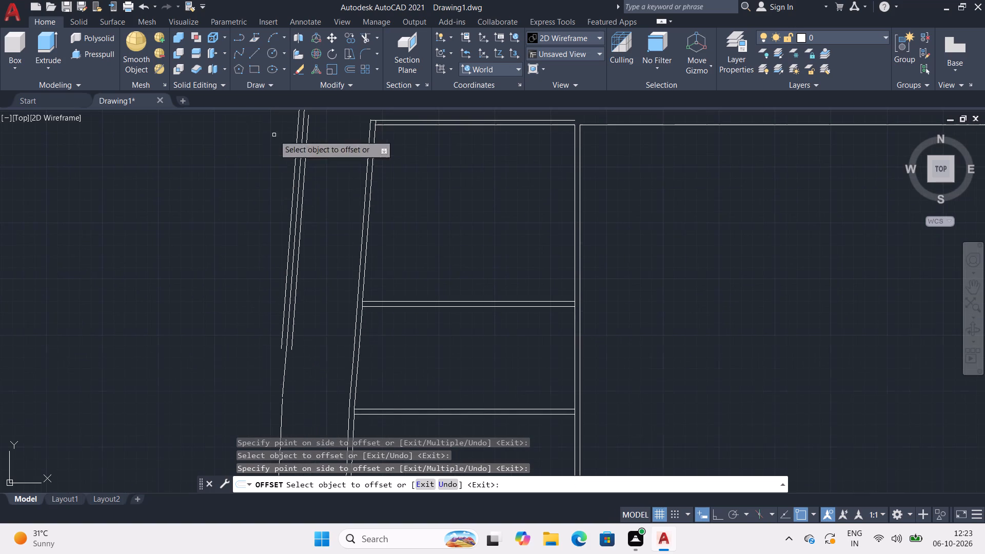
{"action": "middle_click_drag", "start_coordinate": [300, 399], "coordinate": [278, 235]}
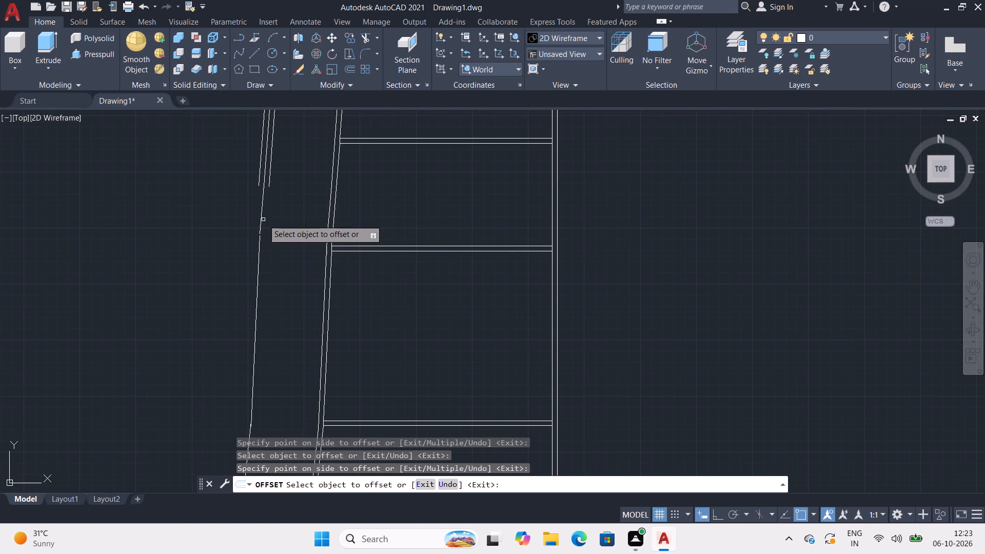
{"action": "left_click", "coordinate": [261, 219]}
{"action": "left_click", "coordinate": [253, 217]}
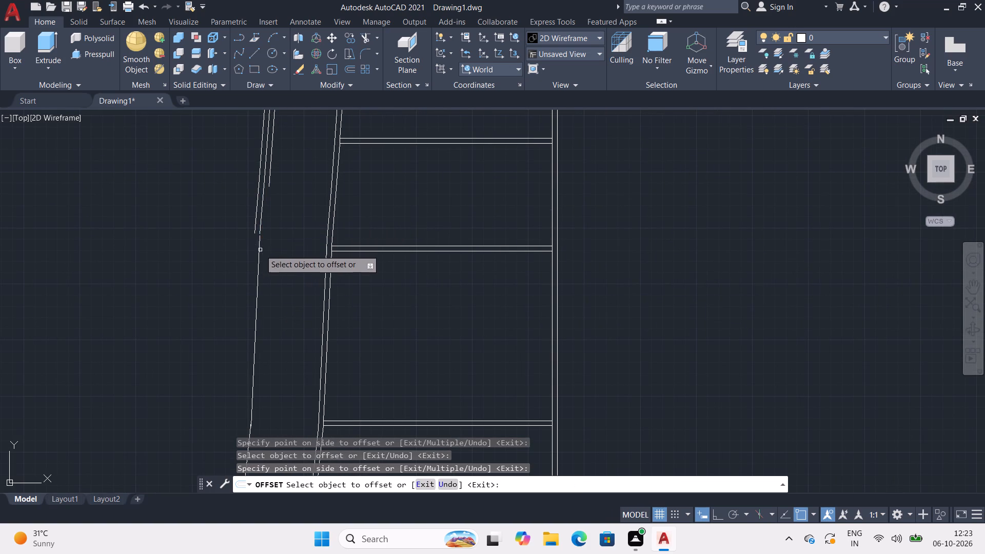
{"action": "left_click", "coordinate": [259, 254]}
{"action": "left_click", "coordinate": [247, 254]}
{"action": "middle_click_drag", "start_coordinate": [254, 317], "coordinate": [225, 145]}
{"action": "left_click", "coordinate": [220, 288]}
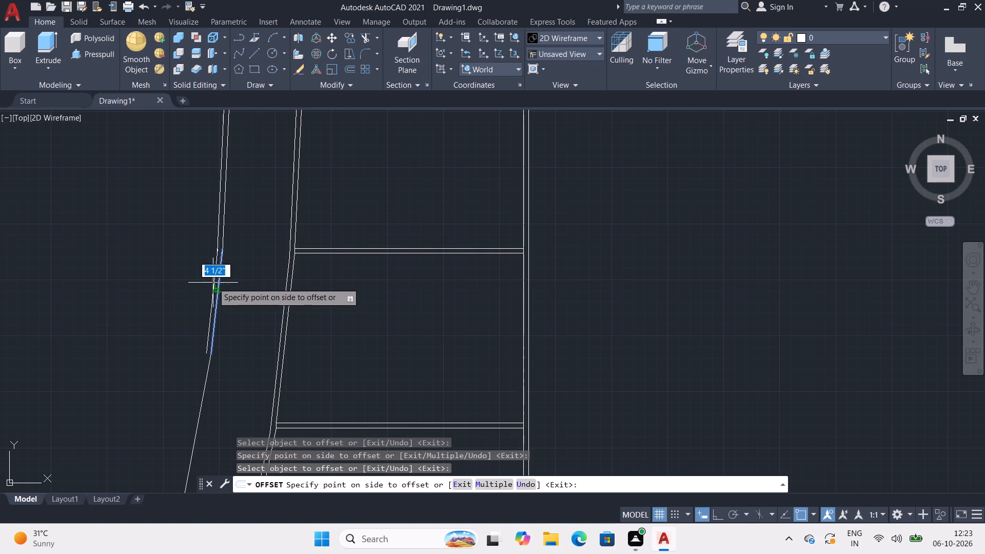
{"action": "left_click", "coordinate": [206, 280]}
Offset the long slanted west boundary line and the line beside the bottom-left room 4.5" outward.
{"action": "middle_click_drag", "start_coordinate": [206, 280], "coordinate": [173, 134]}
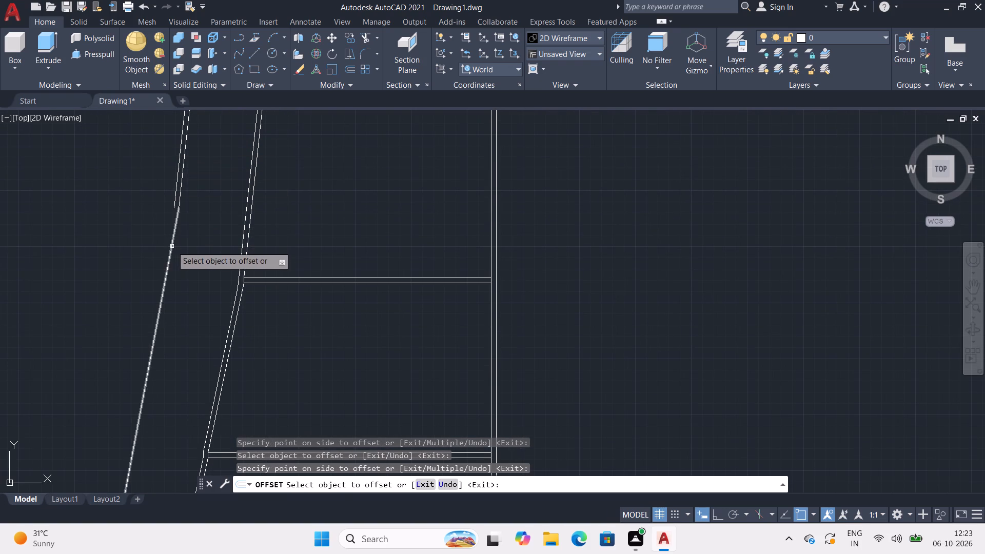
{"action": "left_click", "coordinate": [172, 246]}
{"action": "left_click", "coordinate": [153, 236]}
{"action": "middle_click_drag", "start_coordinate": [153, 238], "coordinate": [148, 94]}
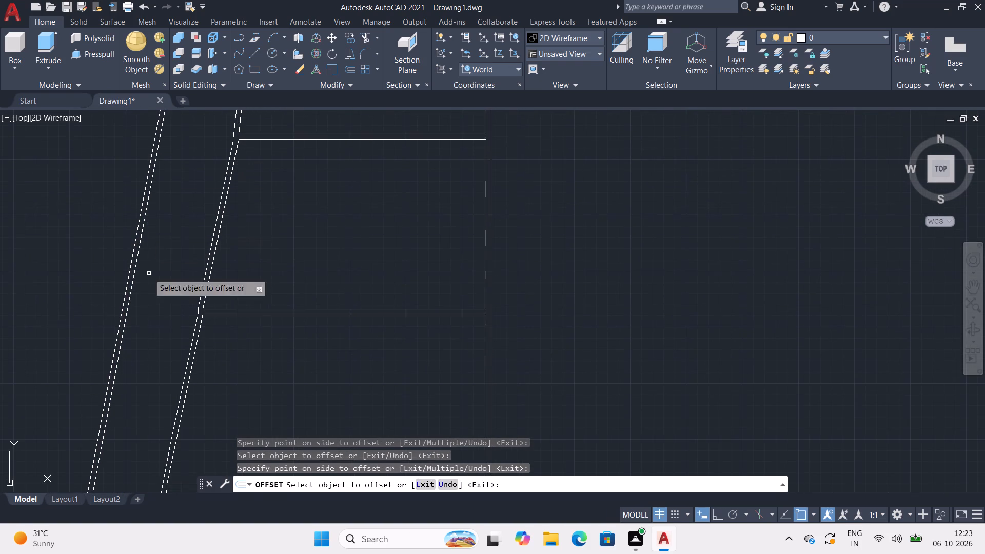
{"action": "scroll", "coordinate": [149, 338], "scroll_direction": "down", "scroll_amount": 1}
{"action": "scroll", "coordinate": [159, 378], "scroll_direction": "down", "scroll_amount": 1}
{"action": "middle_click_drag", "start_coordinate": [155, 385], "coordinate": [167, 151]}
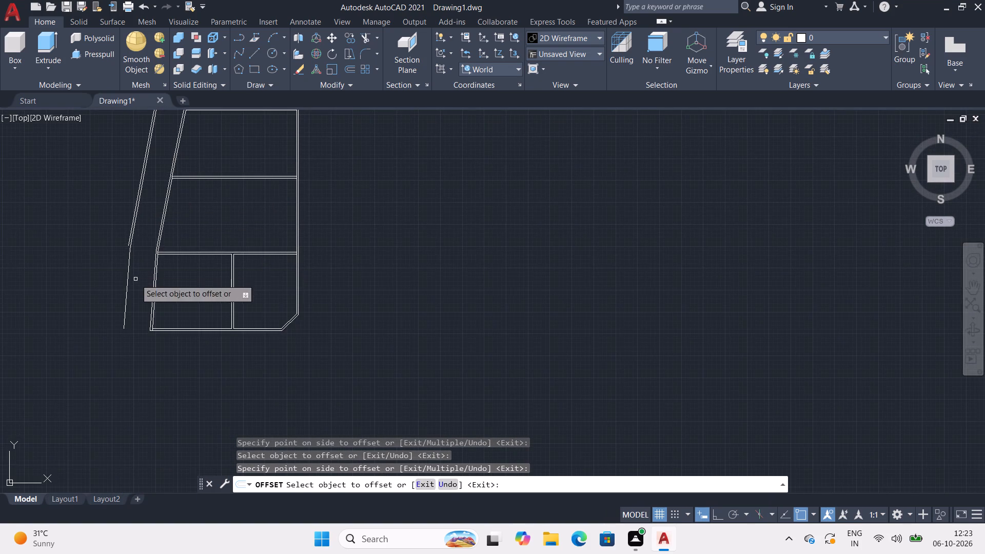
{"action": "scroll", "coordinate": [131, 286], "scroll_direction": "up", "scroll_amount": 1}
{"action": "left_click", "coordinate": [124, 266]}
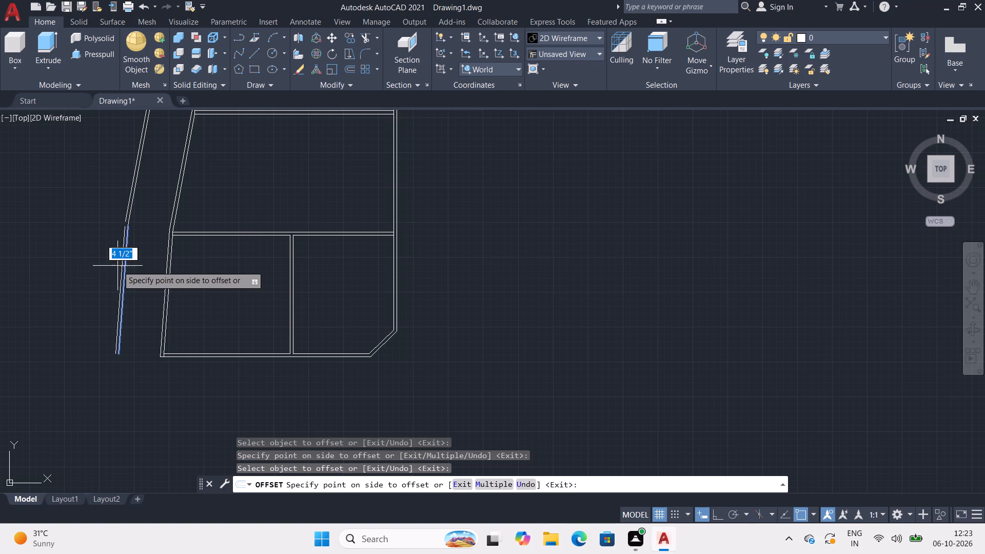
{"action": "left_click", "coordinate": [117, 266]}
{"action": "key", "text": "Escape"}
{"action": "key", "text": "Escape"}
{"action": "scroll", "coordinate": [106, 204], "scroll_direction": "down", "scroll_amount": 4}
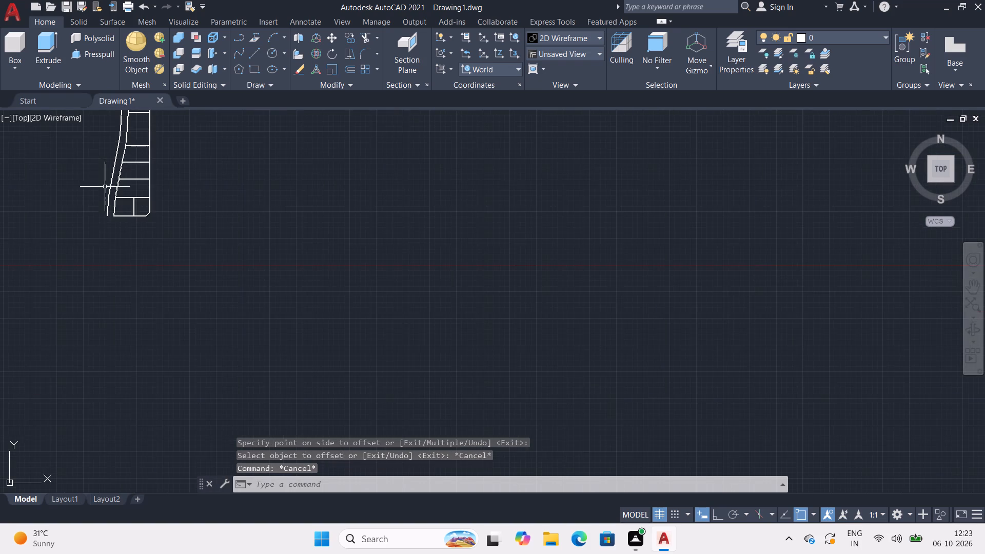
Delete the stray short line outside the northwest corner and the surplus line just inside the west boundary's upper segment.
{"action": "middle_click_drag", "start_coordinate": [99, 175], "coordinate": [197, 367]}
{"action": "scroll", "coordinate": [195, 292], "scroll_direction": "up", "scroll_amount": 4}
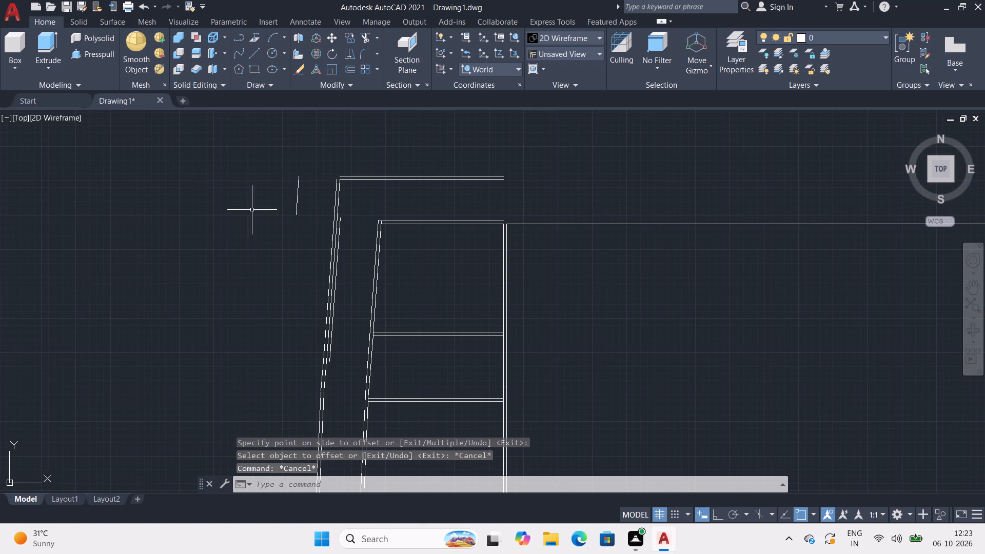
{"action": "left_click_drag", "start_coordinate": [303, 185], "coordinate": [275, 199]}
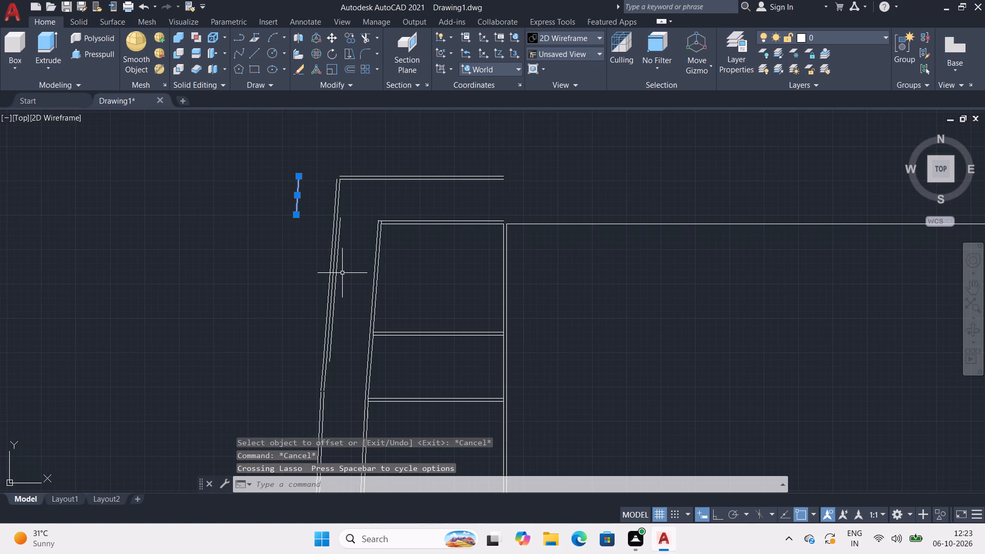
{"action": "scroll", "coordinate": [343, 273], "scroll_direction": "up", "scroll_amount": 3}
{"action": "left_click", "coordinate": [309, 261]}
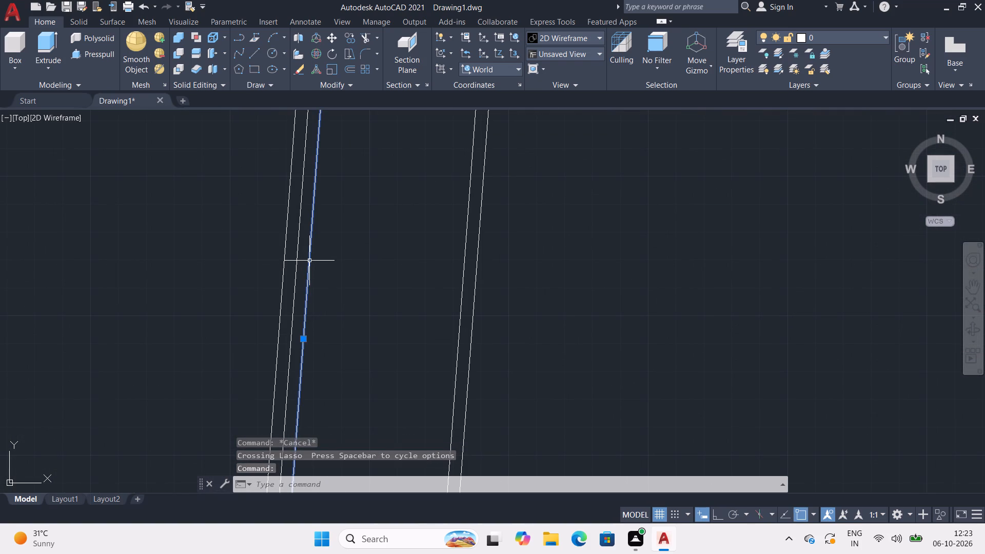
{"action": "key", "text": "Delete"}
Trim the four overlapping ends of the boundary's parallel lines at the second west bend below the northwest corner.
{"action": "scroll", "coordinate": [295, 245], "scroll_direction": "down", "scroll_amount": 4}
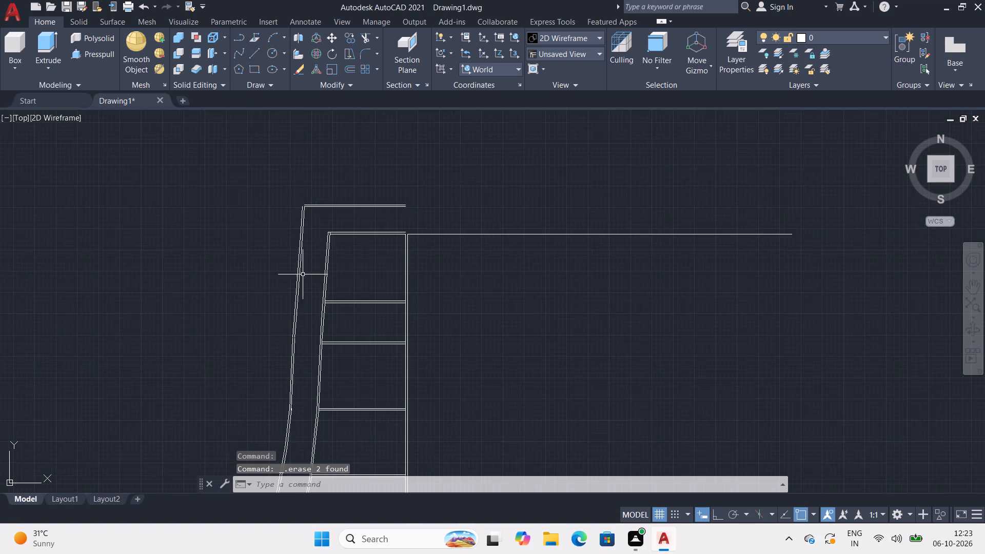
{"action": "middle_click_drag", "start_coordinate": [297, 298], "coordinate": [280, 135]}
{"action": "scroll", "coordinate": [259, 242], "scroll_direction": "up", "scroll_amount": 4}
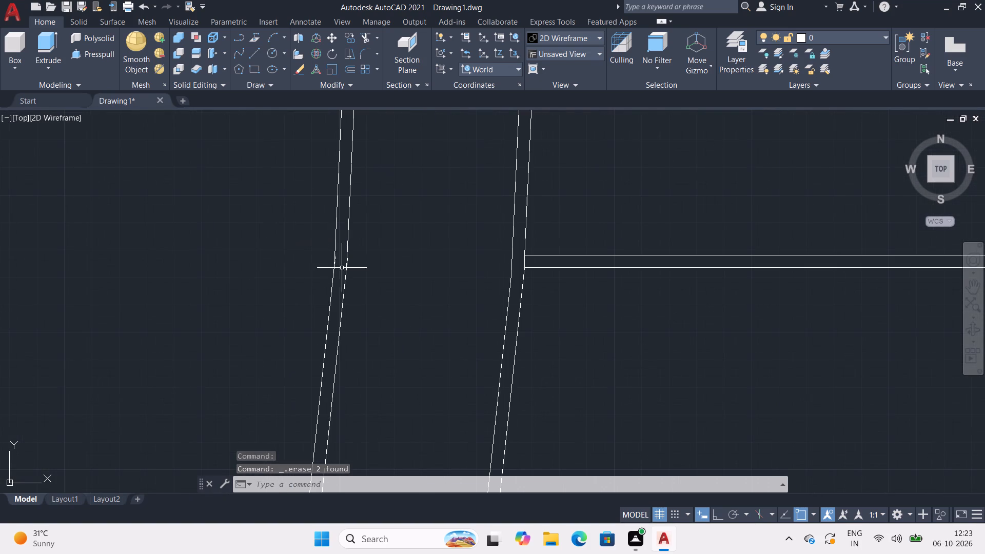
{"action": "middle_click_drag", "start_coordinate": [314, 157], "coordinate": [314, 226]}
{"action": "scroll", "coordinate": [326, 338], "scroll_direction": "up", "scroll_amount": 5}
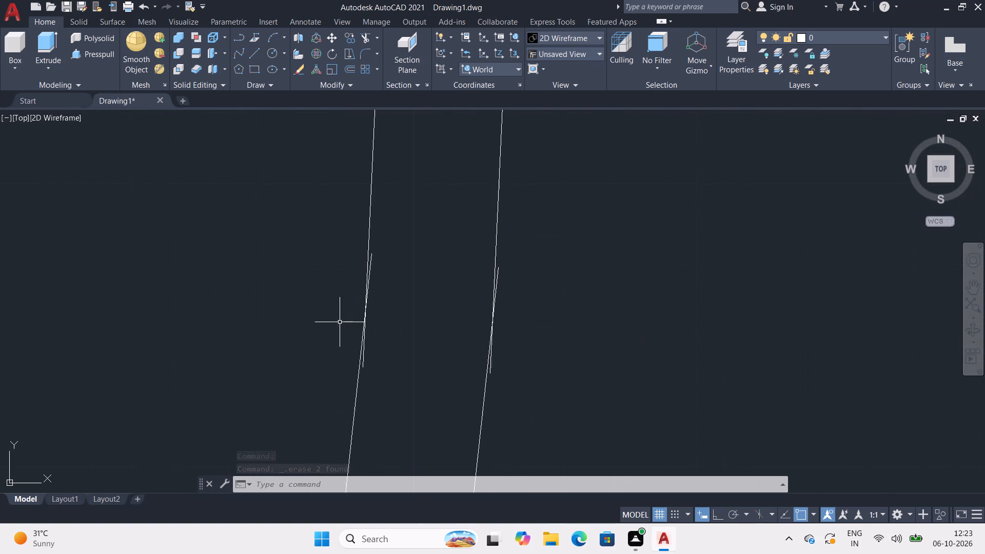
{"action": "scroll", "coordinate": [360, 319], "scroll_direction": "up", "scroll_amount": 2}
{"action": "key", "text": "t"}
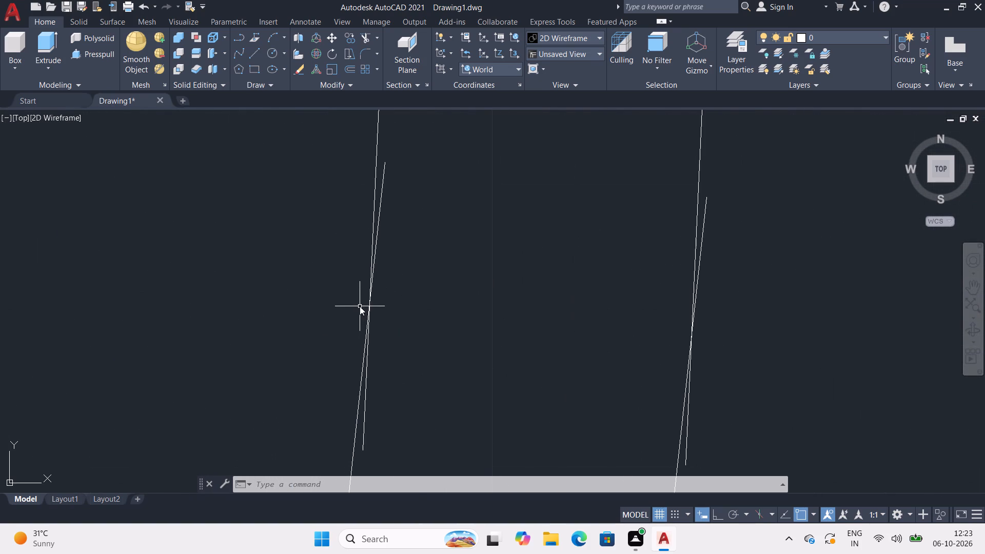
{"action": "key", "text": "r"}
{"action": "key", "text": "Return"}
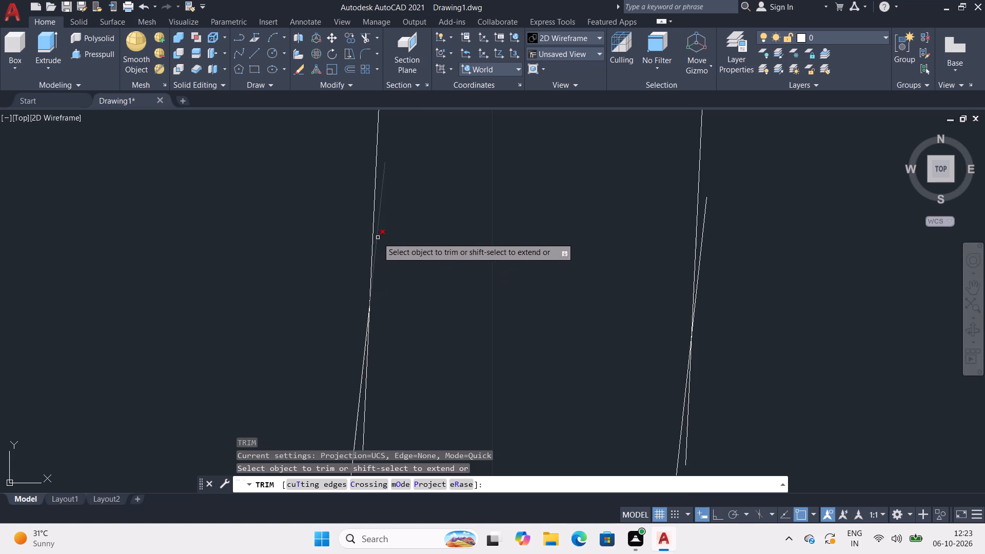
{"action": "left_click", "coordinate": [378, 237]}
{"action": "left_click_drag", "start_coordinate": [368, 403], "coordinate": [363, 402]}
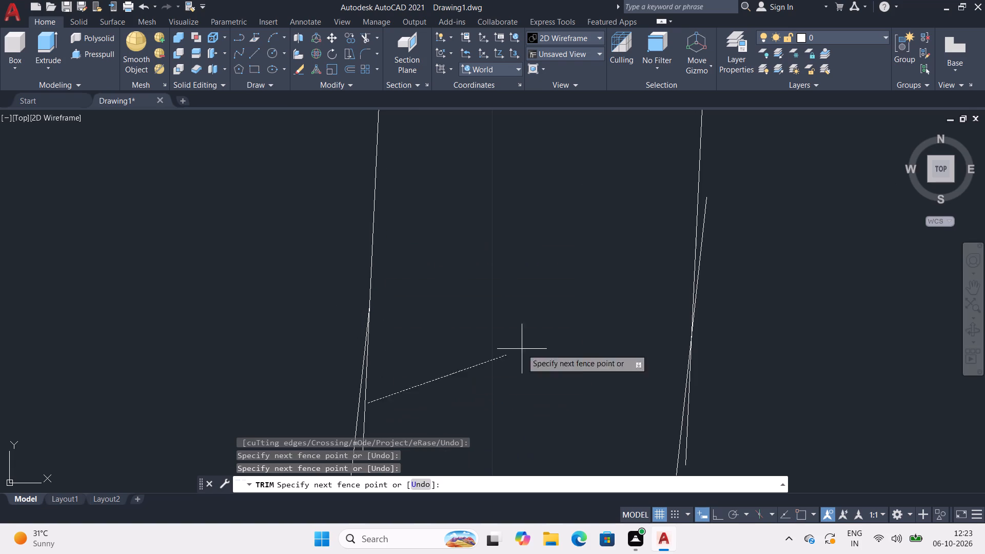
{"action": "left_click", "coordinate": [360, 418]}
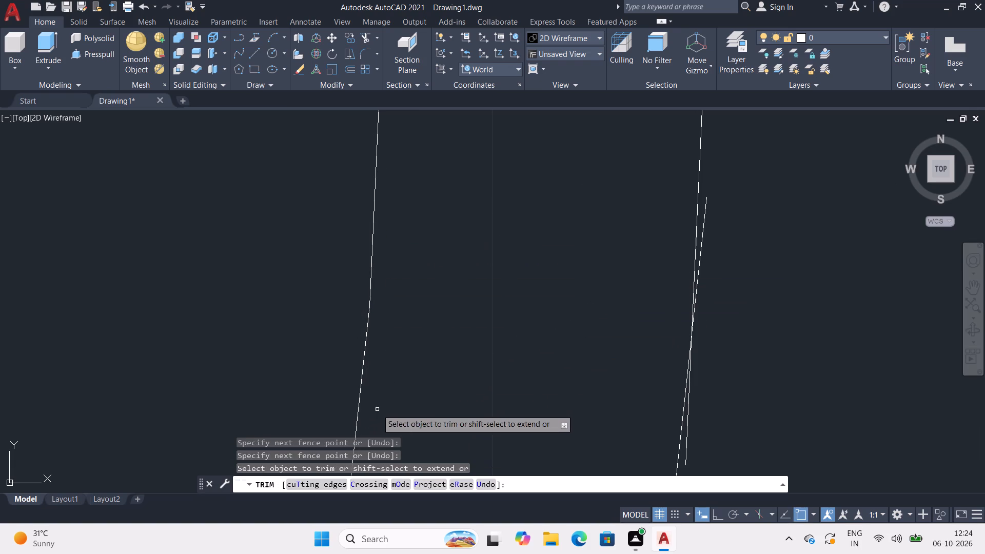
{"action": "left_click_drag", "start_coordinate": [715, 211], "coordinate": [704, 215]}
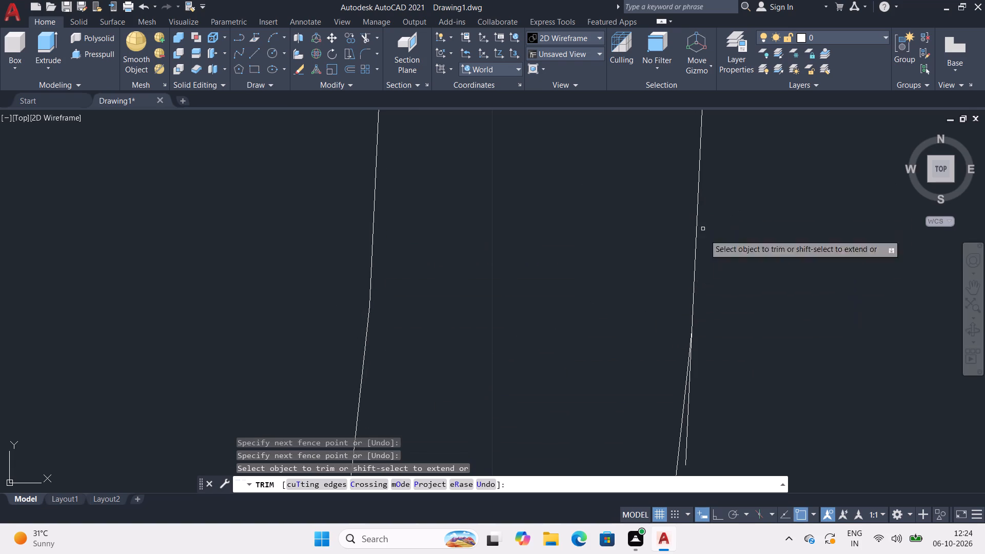
{"action": "left_click_drag", "start_coordinate": [693, 425], "coordinate": [684, 429]}
Examine the double west boundary from the trimmed bend down to the bend near the bottom rooms for open joints.
{"action": "scroll", "coordinate": [684, 429], "scroll_direction": "down", "scroll_amount": 2}
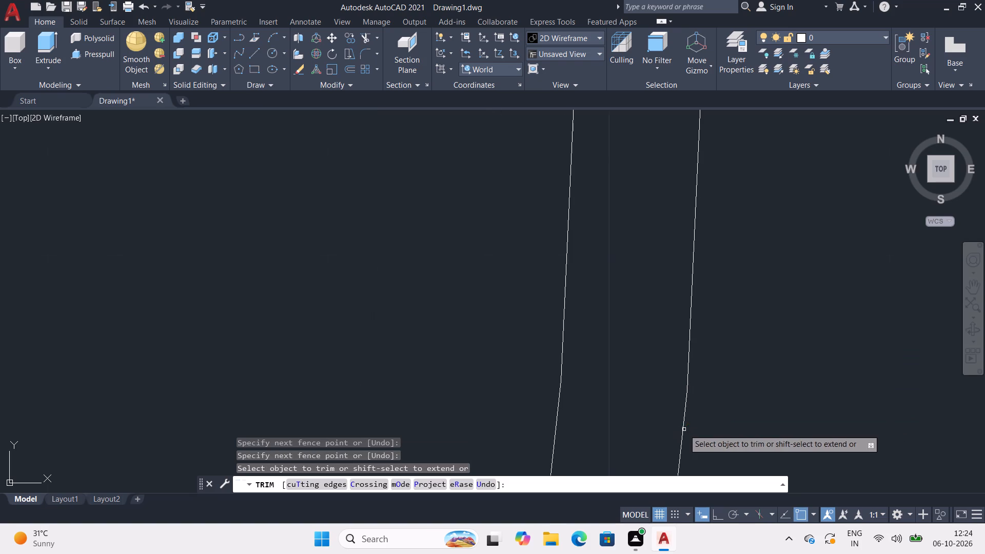
{"action": "scroll", "coordinate": [587, 367], "scroll_direction": "down", "scroll_amount": 2}
{"action": "middle_click_drag", "start_coordinate": [595, 324], "coordinate": [584, 407]}
{"action": "scroll", "coordinate": [593, 331], "scroll_direction": "down", "scroll_amount": 1}
{"action": "scroll", "coordinate": [568, 380], "scroll_direction": "down", "scroll_amount": 2}
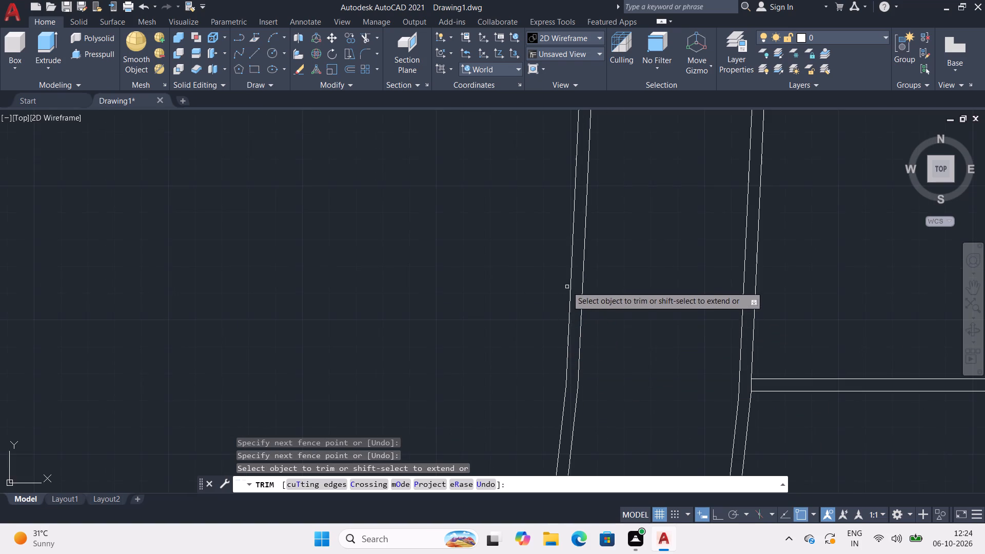
{"action": "scroll", "coordinate": [567, 284], "scroll_direction": "down", "scroll_amount": 2}
{"action": "middle_click_drag", "start_coordinate": [554, 200], "coordinate": [544, 141]}
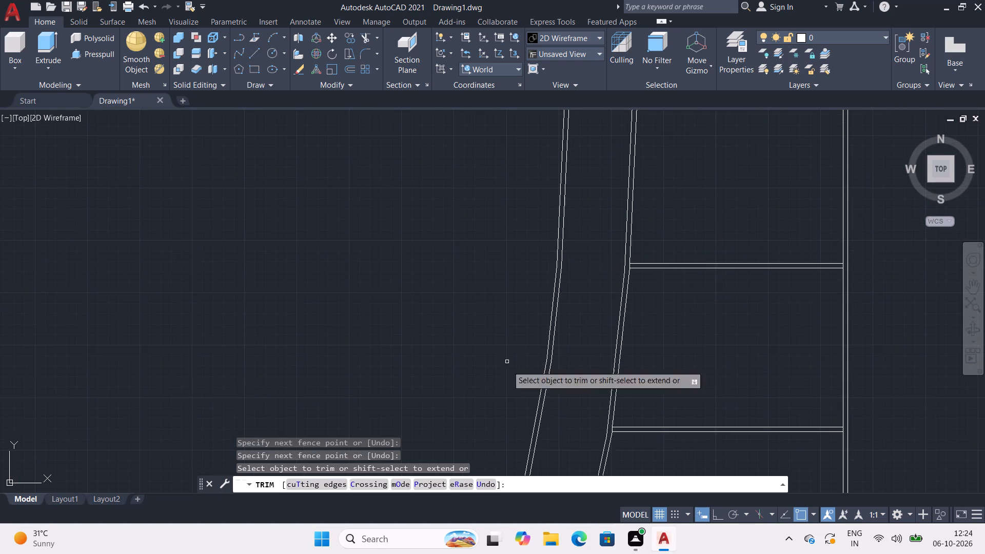
{"action": "scroll", "coordinate": [541, 420], "scroll_direction": "up", "scroll_amount": 4}
{"action": "middle_click_drag", "start_coordinate": [553, 348], "coordinate": [491, 113]}
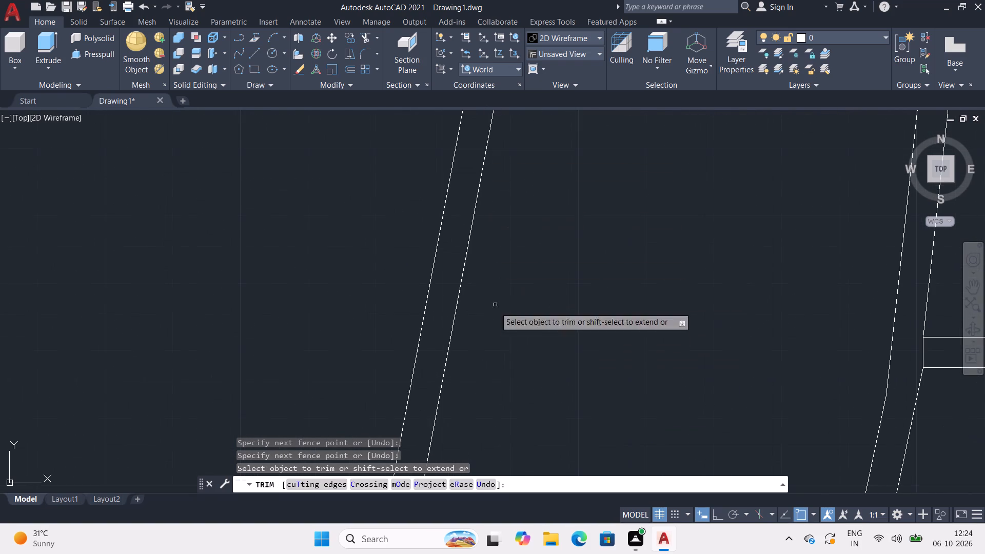
{"action": "middle_click_drag", "start_coordinate": [500, 362], "coordinate": [485, 94]}
{"action": "scroll", "coordinate": [500, 362], "scroll_direction": "up", "scroll_amount": 1}
{"action": "middle_click_drag", "start_coordinate": [432, 343], "coordinate": [426, 93]}
{"action": "middle_click_drag", "start_coordinate": [415, 346], "coordinate": [420, 123]}
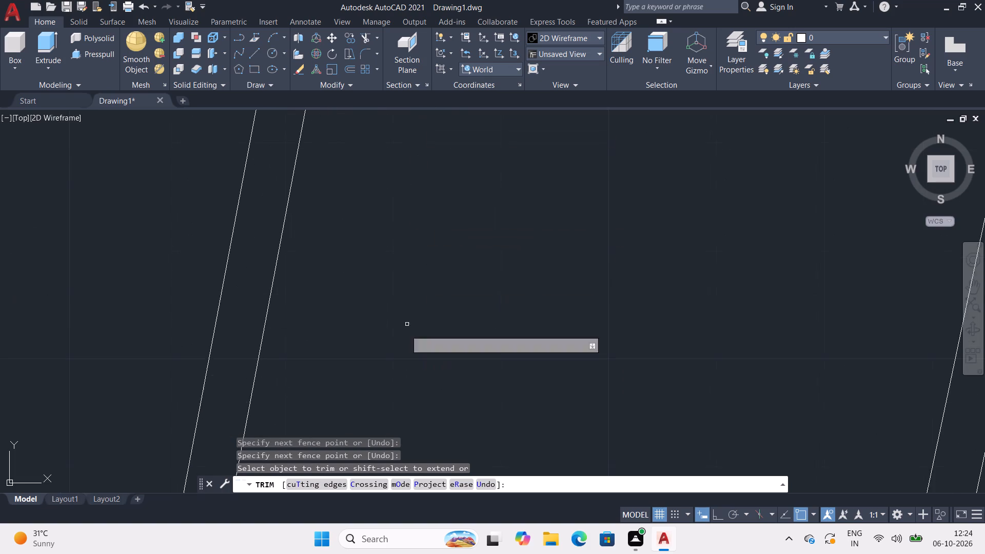
{"action": "middle_click_drag", "start_coordinate": [400, 351], "coordinate": [416, 156]}
{"action": "scroll", "coordinate": [416, 152], "scroll_direction": "down", "scroll_amount": 1}
{"action": "middle_click_drag", "start_coordinate": [357, 350], "coordinate": [362, 139]}
{"action": "middle_click_drag", "start_coordinate": [324, 357], "coordinate": [354, 123]}
{"action": "middle_click_drag", "start_coordinate": [304, 330], "coordinate": [340, 128]}
{"action": "middle_click_drag", "start_coordinate": [300, 383], "coordinate": [367, 115]}
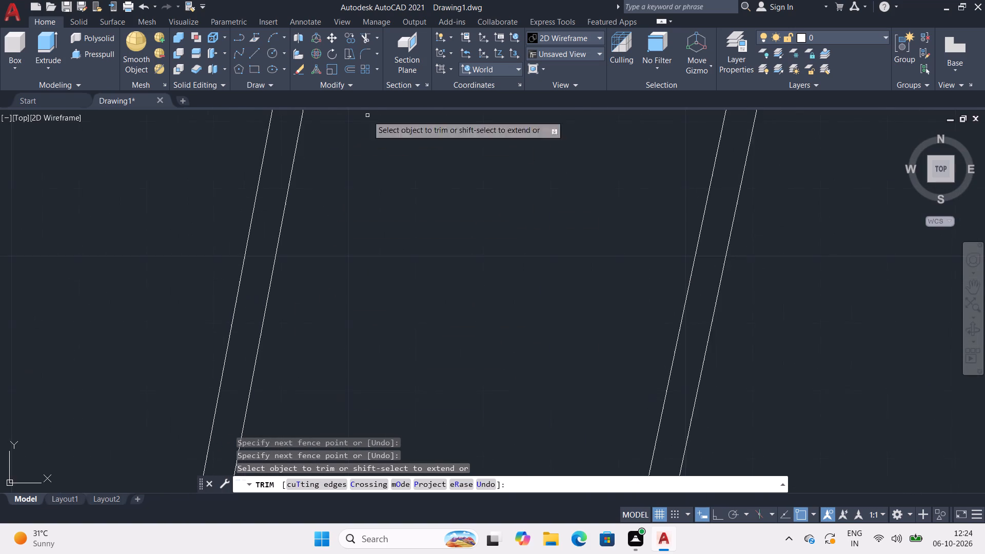
{"action": "middle_click_drag", "start_coordinate": [326, 337], "coordinate": [386, 109]}
{"action": "middle_click_drag", "start_coordinate": [321, 370], "coordinate": [384, 140]}
{"action": "middle_click_drag", "start_coordinate": [356, 314], "coordinate": [406, 95]}
{"action": "middle_click_drag", "start_coordinate": [380, 395], "coordinate": [455, 87]}
{"action": "middle_click_drag", "start_coordinate": [416, 333], "coordinate": [449, 108]}
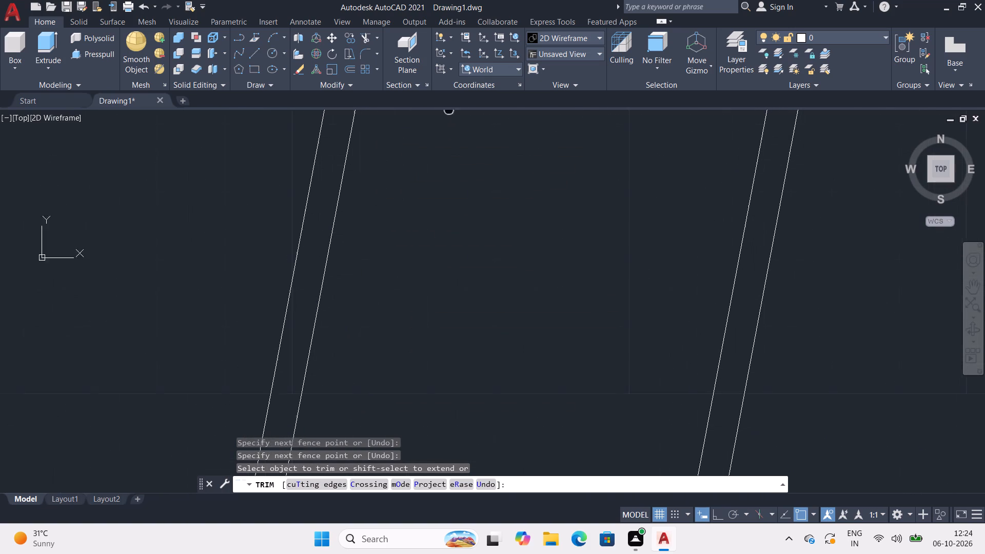
{"action": "middle_click_drag", "start_coordinate": [402, 460], "coordinate": [464, 175]}
{"action": "middle_click_drag", "start_coordinate": [444, 364], "coordinate": [428, 357]}
{"action": "middle_click_drag", "start_coordinate": [414, 262], "coordinate": [419, 157]}
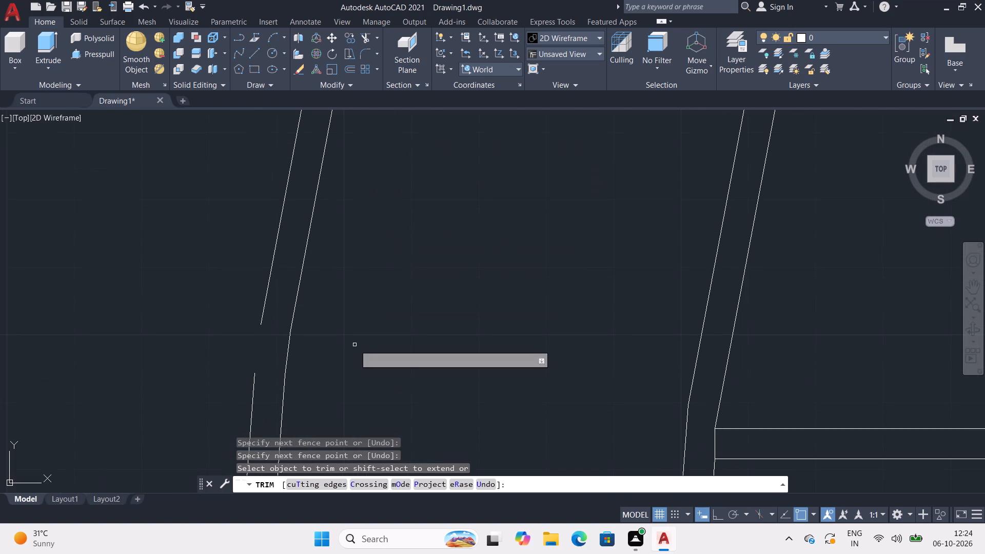
{"action": "middle_click_drag", "start_coordinate": [354, 345], "coordinate": [384, 202]}
{"action": "key", "text": "Escape"}
{"action": "key", "text": "Escape"}
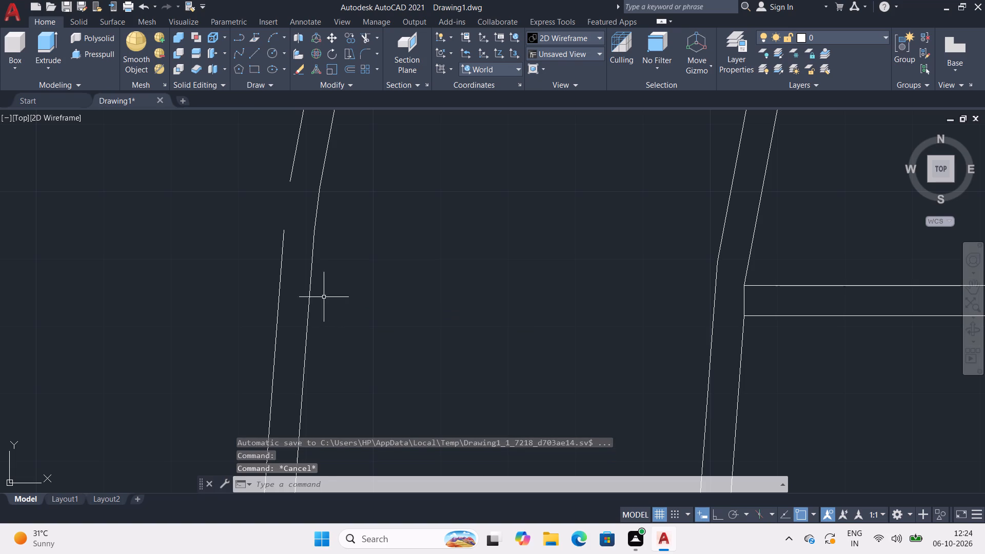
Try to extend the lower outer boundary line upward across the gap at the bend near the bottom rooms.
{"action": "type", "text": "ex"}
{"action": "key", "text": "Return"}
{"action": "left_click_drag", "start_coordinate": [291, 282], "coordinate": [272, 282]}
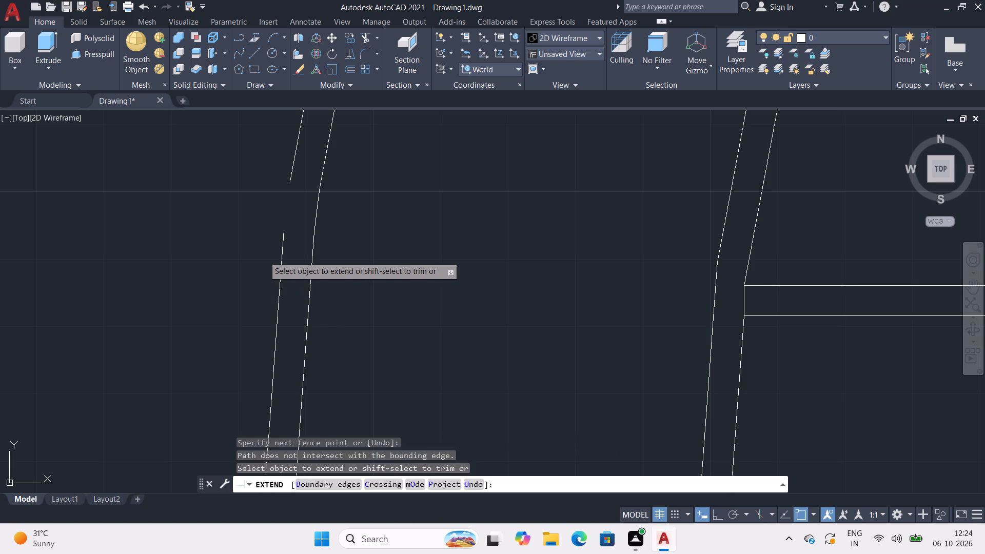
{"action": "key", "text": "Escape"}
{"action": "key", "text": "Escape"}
Draw a line joining the two open ends of the outer boundary line at the bend near the bottom rooms.
{"action": "key", "text": "l"}
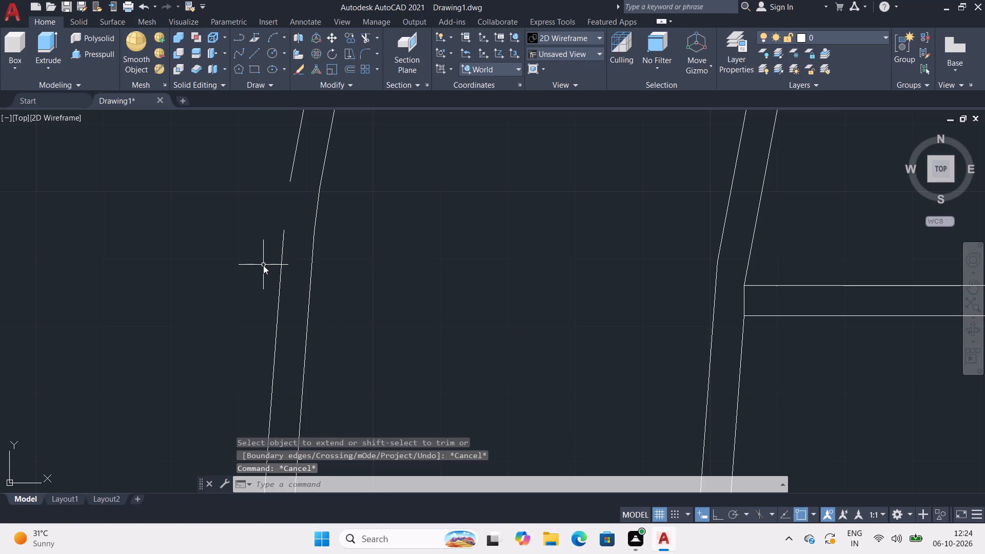
{"action": "key", "text": "Return"}
{"action": "left_click", "coordinate": [291, 183]}
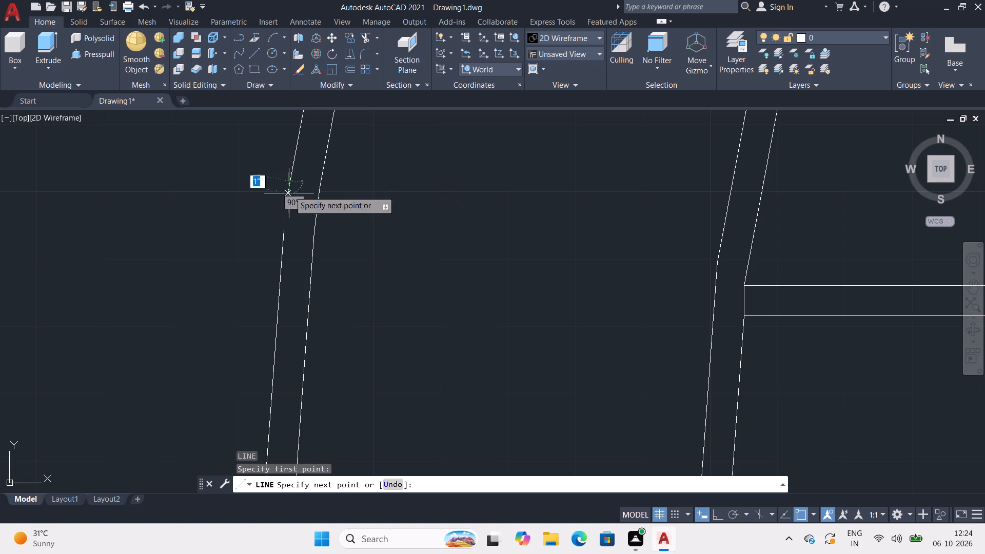
{"action": "left_click", "coordinate": [287, 230]}
{"action": "key", "text": "space"}
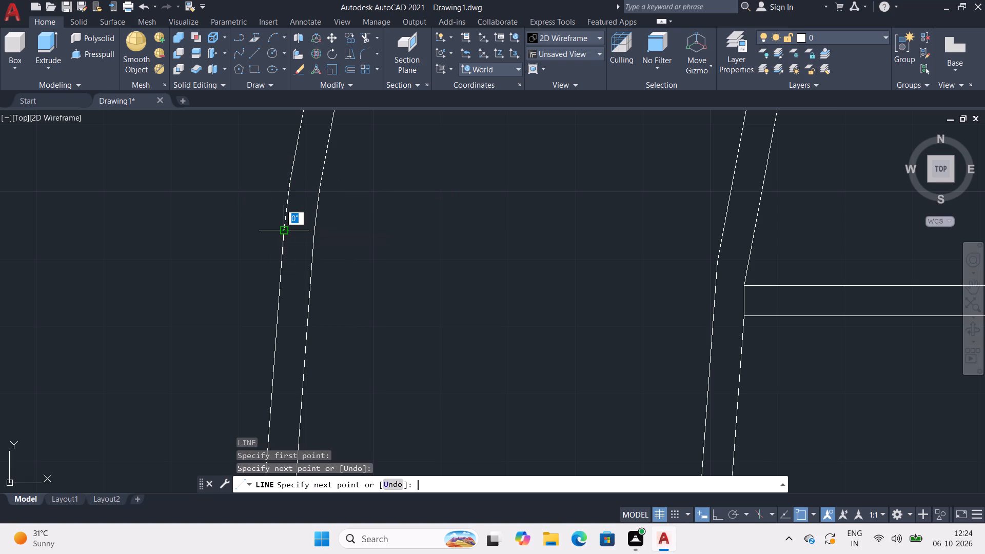
Extend the inner line of the west boundary's upper segment downward past the gap at the first bend below the northwest corner.
{"action": "scroll", "coordinate": [287, 230], "scroll_direction": "down", "scroll_amount": 4}
{"action": "middle_click_drag", "start_coordinate": [286, 231], "coordinate": [317, 466]}
{"action": "middle_click_drag", "start_coordinate": [282, 232], "coordinate": [281, 235]}
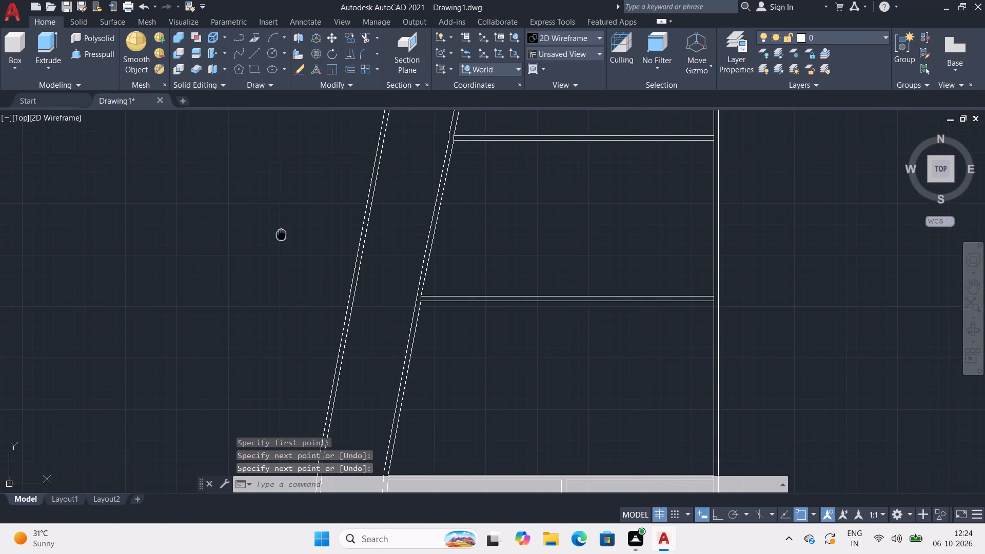
{"action": "middle_click_drag", "start_coordinate": [281, 235], "coordinate": [282, 406]}
{"action": "middle_click_drag", "start_coordinate": [289, 185], "coordinate": [212, 407]}
{"action": "middle_click_drag", "start_coordinate": [329, 183], "coordinate": [328, 253]}
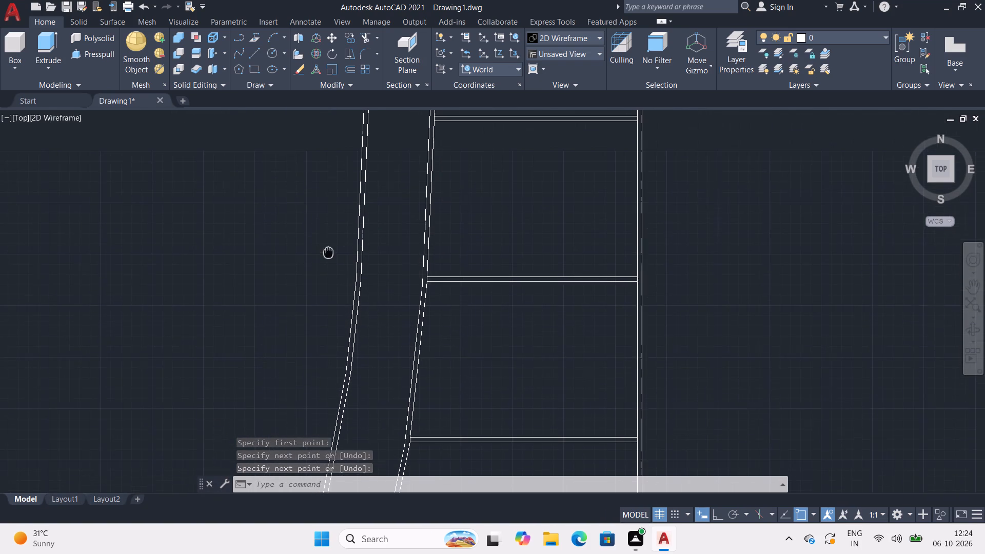
{"action": "middle_click_drag", "start_coordinate": [328, 253], "coordinate": [328, 255]}
{"action": "middle_click_drag", "start_coordinate": [336, 226], "coordinate": [323, 366]}
{"action": "scroll", "coordinate": [351, 243], "scroll_direction": "up", "scroll_amount": 2}
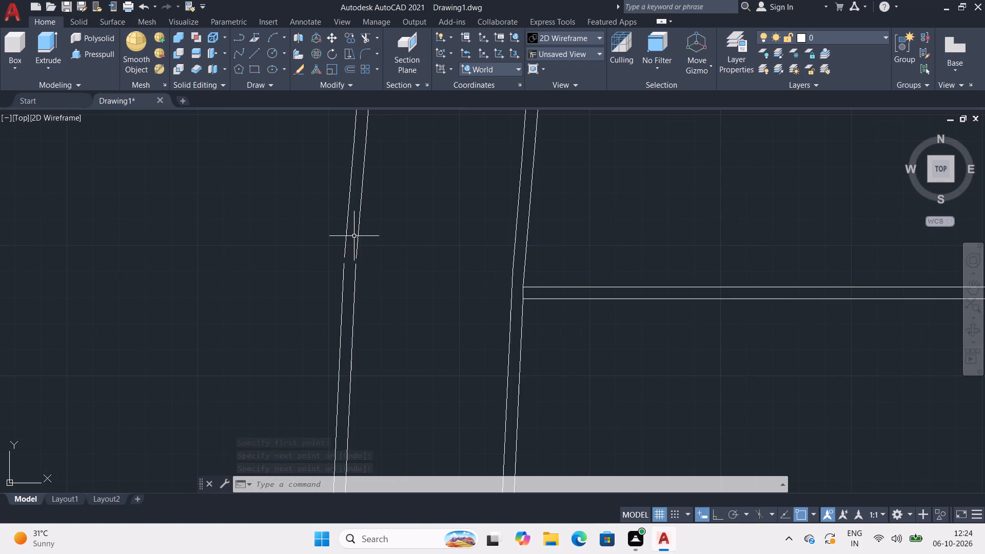
{"action": "scroll", "coordinate": [347, 269], "scroll_direction": "up", "scroll_amount": 4}
{"action": "key", "text": "e"}
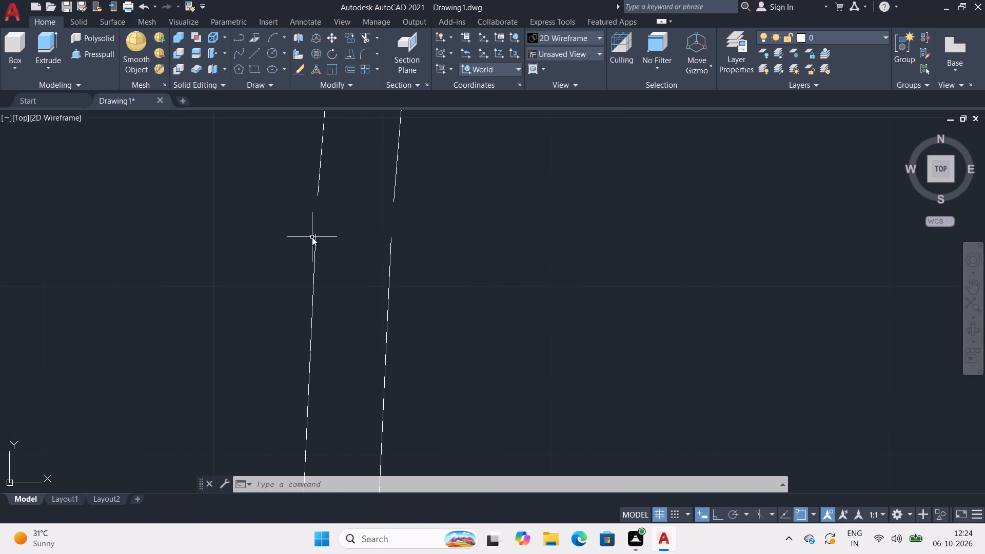
{"action": "key", "text": "x"}
{"action": "key", "text": "Return"}
{"action": "left_click_drag", "start_coordinate": [444, 265], "coordinate": [216, 288]}
{"action": "left_click_drag", "start_coordinate": [266, 165], "coordinate": [491, 170]}
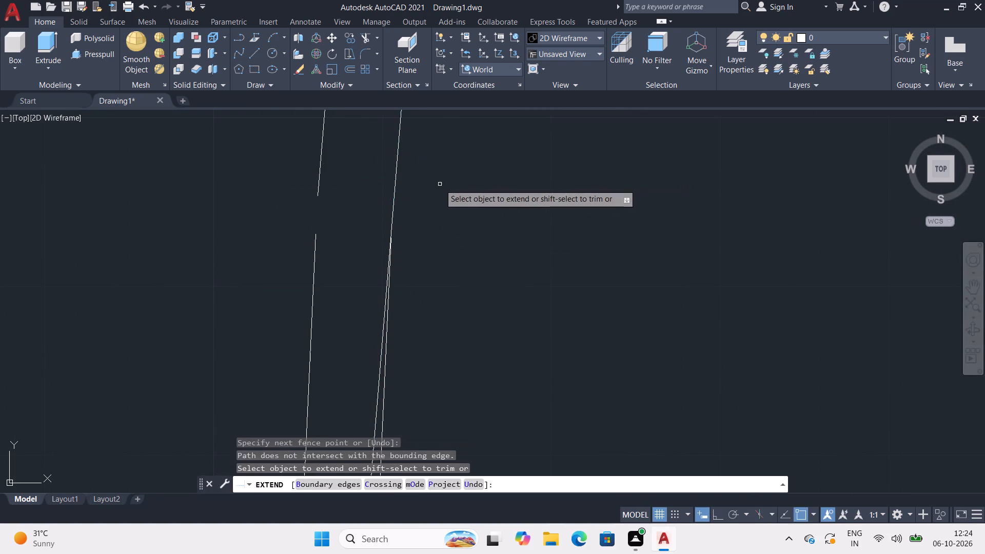
{"action": "left_click_drag", "start_coordinate": [275, 182], "coordinate": [357, 181]}
{"action": "left_click_drag", "start_coordinate": [357, 181], "coordinate": [242, 179]}
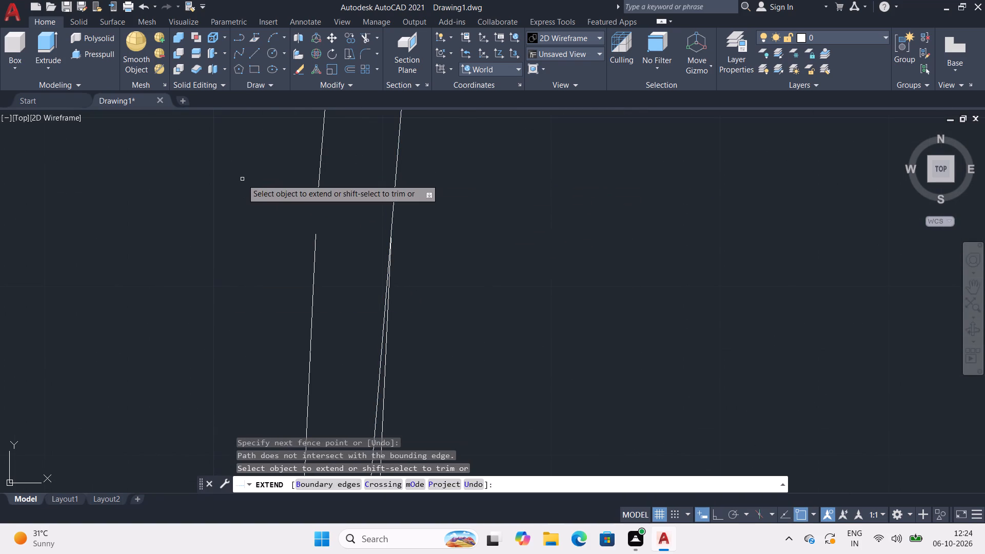
{"action": "key", "text": "Escape"}
Draw a short line bridging the gap in the outer boundary line at the first bend below the northwest corner.
{"action": "key", "text": "l"}
{"action": "key", "text": "Return"}
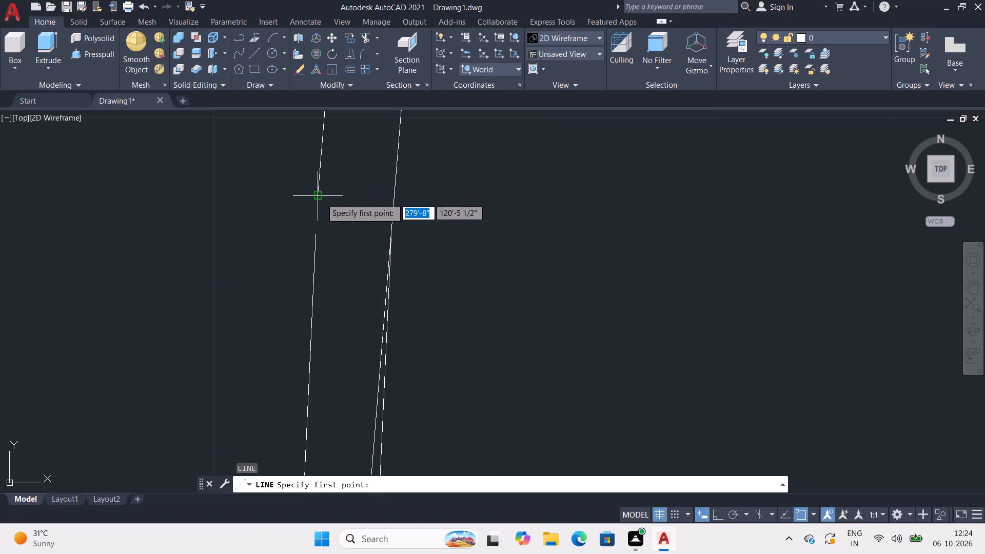
{"action": "left_click", "coordinate": [319, 198]}
{"action": "left_click", "coordinate": [317, 233]}
{"action": "key", "text": "space"}
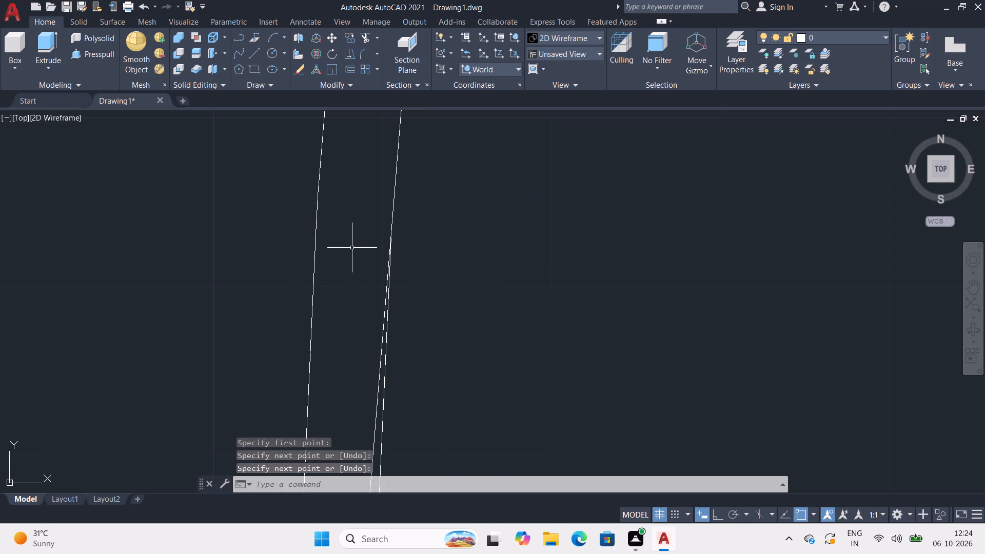
Trim away the overextended inner line of the west boundary at the first bend below the northwest corner.
{"action": "middle_click_drag", "start_coordinate": [336, 268], "coordinate": [291, 112]}
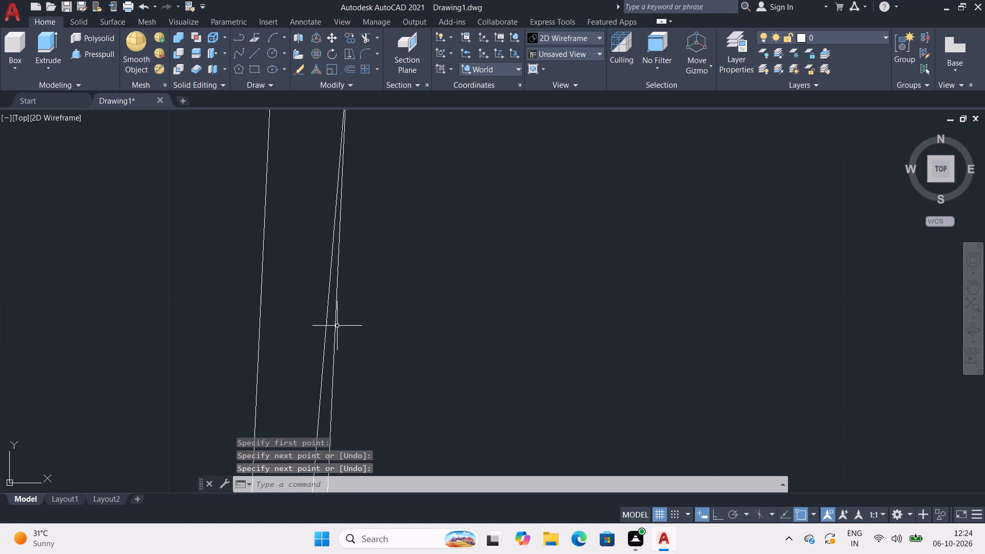
{"action": "type", "text": "tr"}
{"action": "key", "text": "Return"}
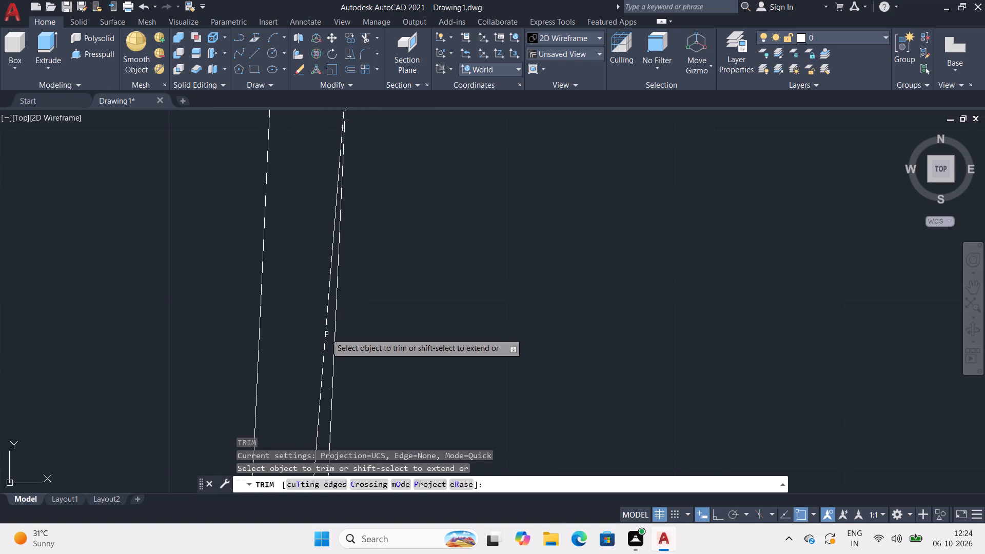
{"action": "left_click", "coordinate": [325, 335]}
{"action": "scroll", "coordinate": [324, 301], "scroll_direction": "down", "scroll_amount": 4}
{"action": "middle_click", "coordinate": [330, 239]}
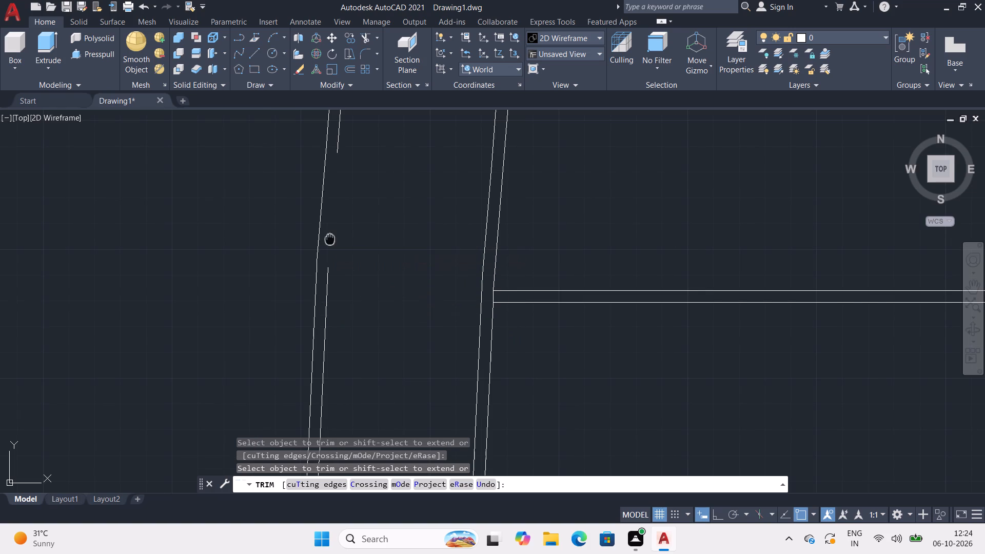
{"action": "key", "text": "Escape"}
Draw a line joining the two open ends of the inner boundary line at that bend.
{"action": "key", "text": "l"}
{"action": "key", "text": "Return"}
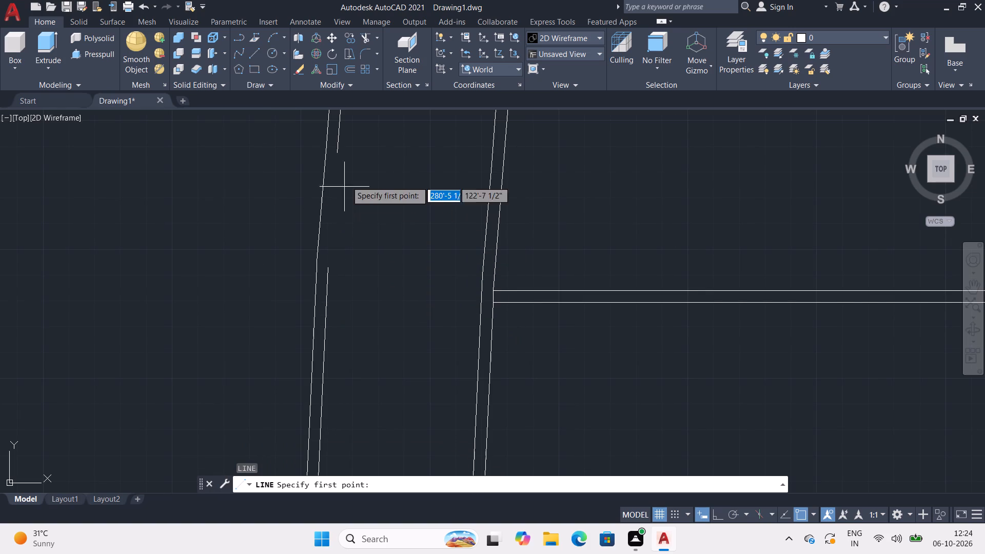
{"action": "left_click", "coordinate": [337, 151]}
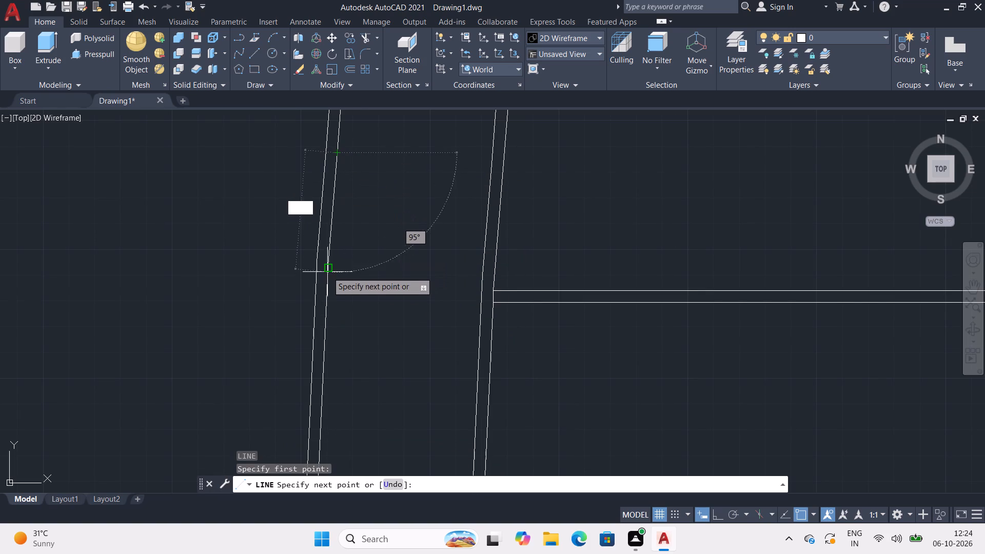
{"action": "left_click", "coordinate": [327, 268]}
{"action": "key", "text": "space"}
{"action": "scroll", "coordinate": [324, 230], "scroll_direction": "down", "scroll_amount": 4}
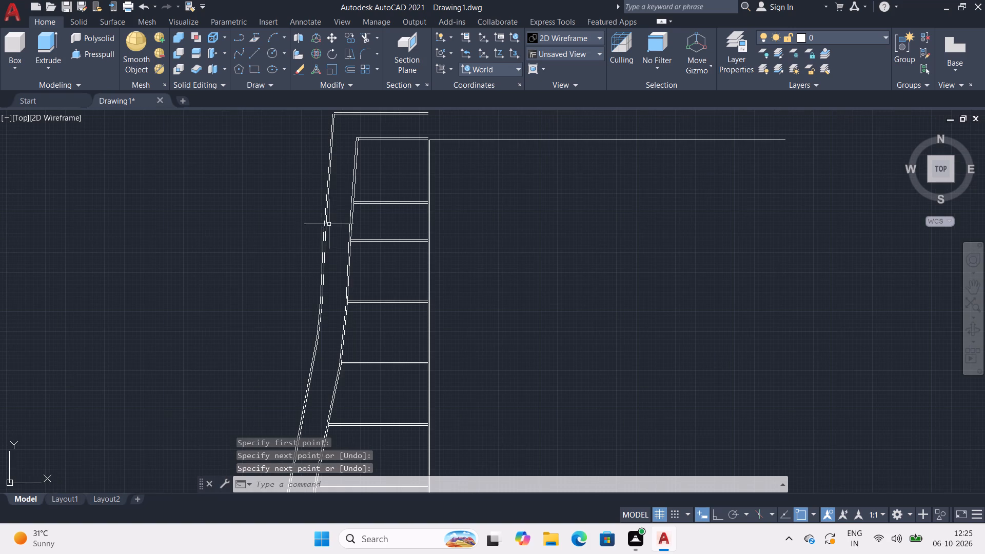
Draw a line about 7" long continuing the top boundary's outer line westward past the northwest corner.
{"action": "middle_click_drag", "start_coordinate": [329, 224], "coordinate": [306, 280]}
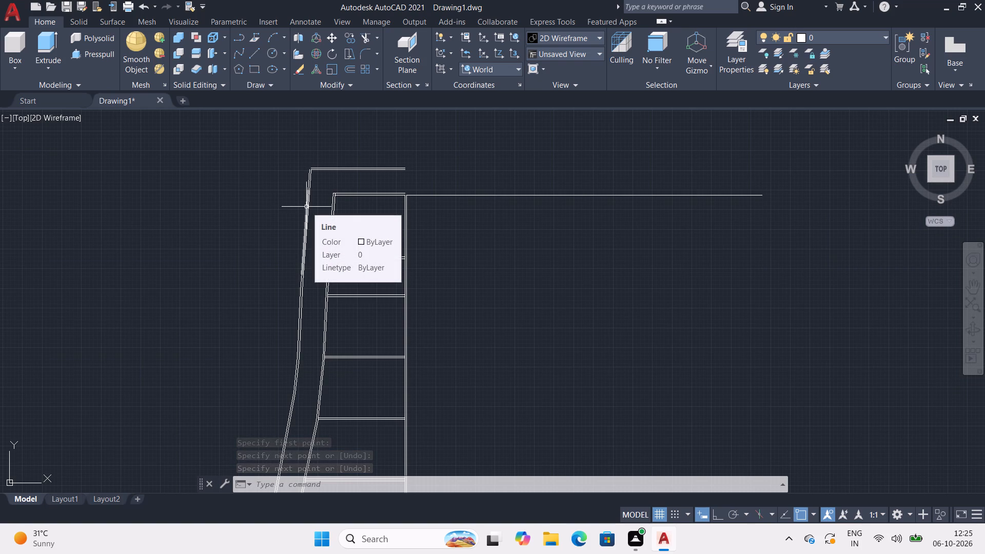
{"action": "middle_click_drag", "start_coordinate": [334, 184], "coordinate": [340, 273]}
{"action": "scroll", "coordinate": [320, 242], "scroll_direction": "up", "scroll_amount": 3}
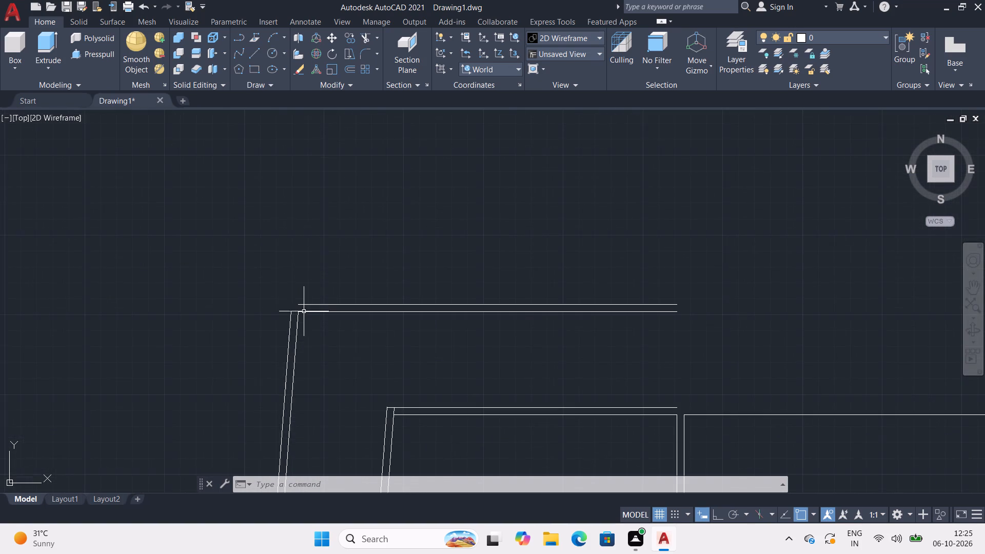
{"action": "scroll", "coordinate": [291, 319], "scroll_direction": "up", "scroll_amount": 3}
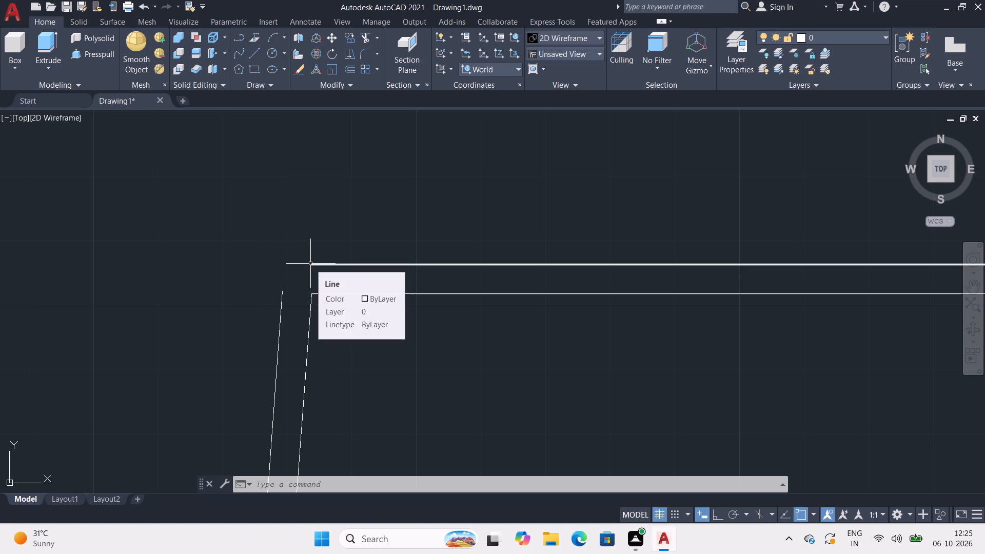
{"action": "key", "text": "l"}
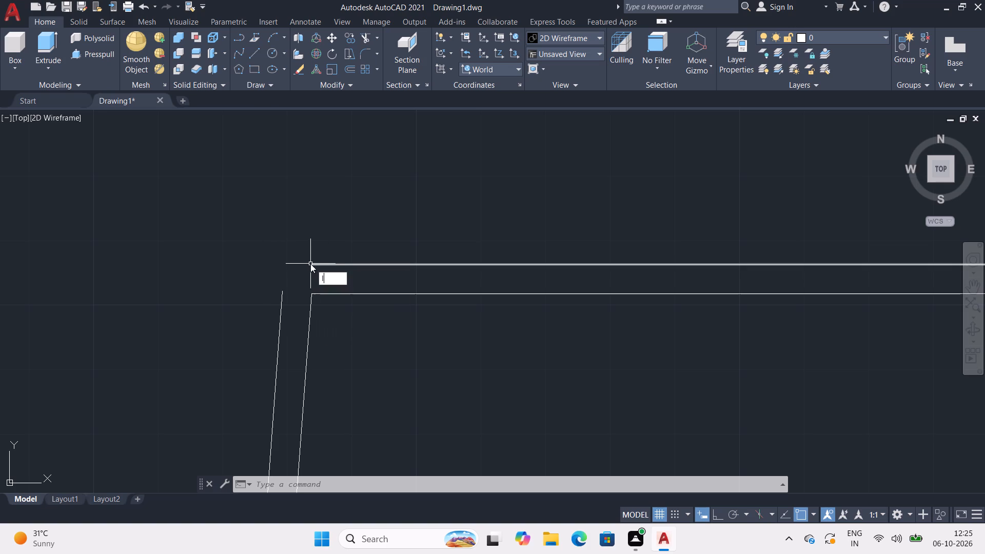
{"action": "key", "text": "Return"}
{"action": "left_click", "coordinate": [310, 264]}
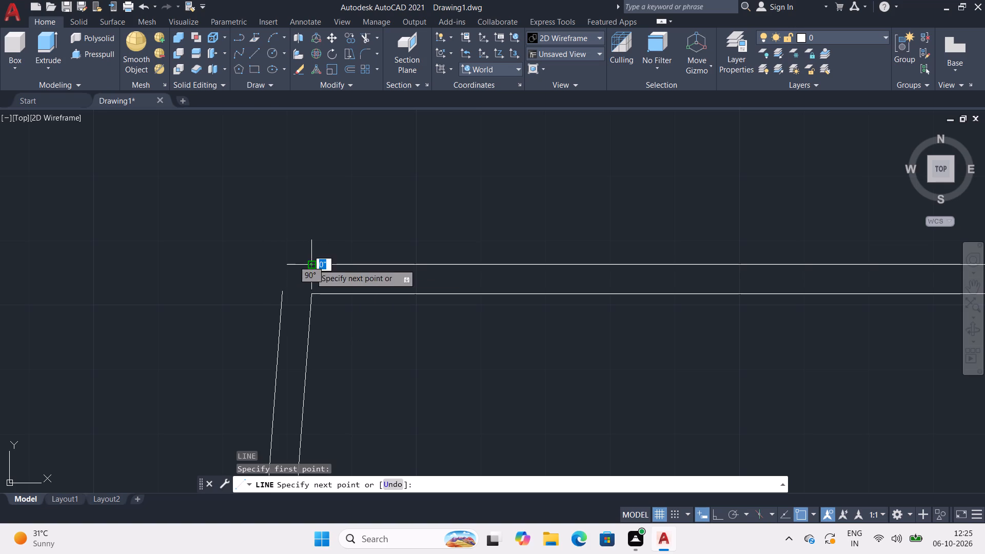
{"action": "left_click", "coordinate": [266, 267]}
{"action": "key", "text": "space"}
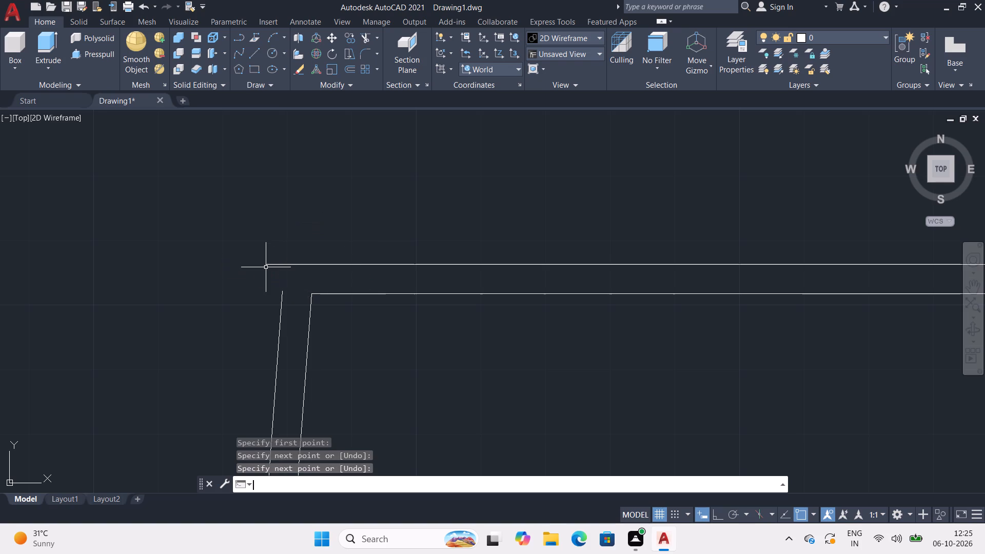
Extend the west boundary's outer line up to the top boundary's outer line at the northwest corner.
{"action": "type", "text": "ex"}
{"action": "key", "text": "Return"}
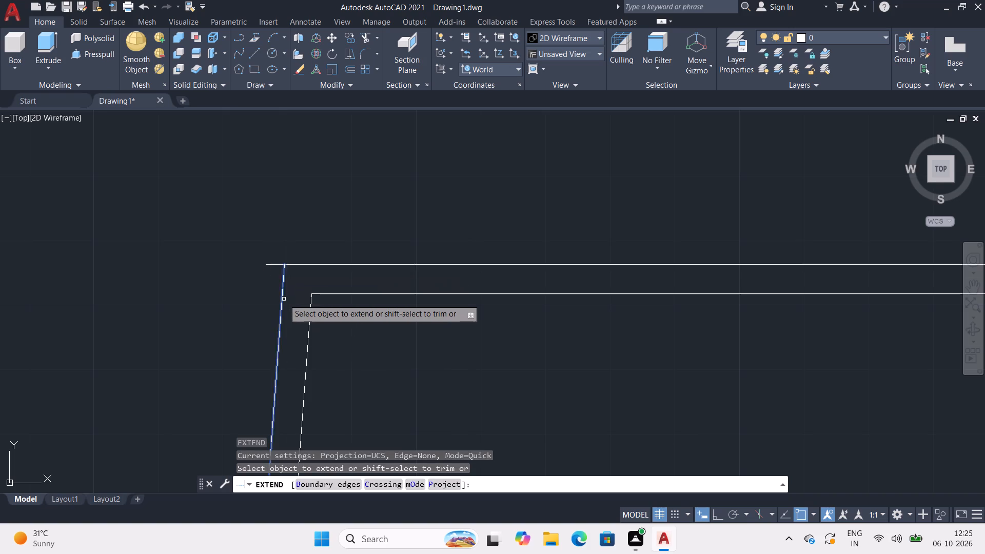
{"action": "left_click", "coordinate": [283, 299]}
{"action": "key", "text": "Escape"}
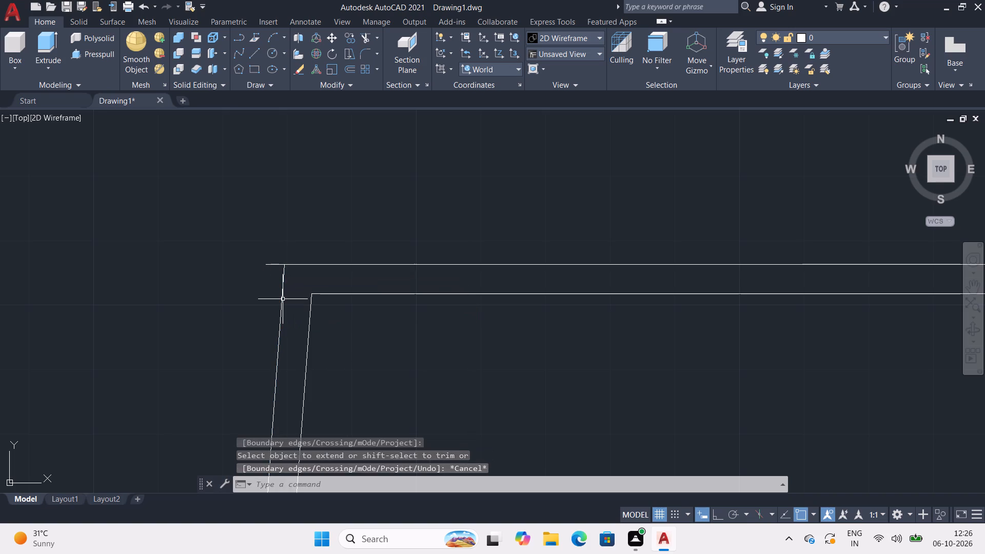
{"action": "key", "text": "Escape"}
Trim the top outer line's overhang beyond the boundary's northwest corner.
{"action": "type", "text": "trr"}
{"action": "key", "text": "Escape"}
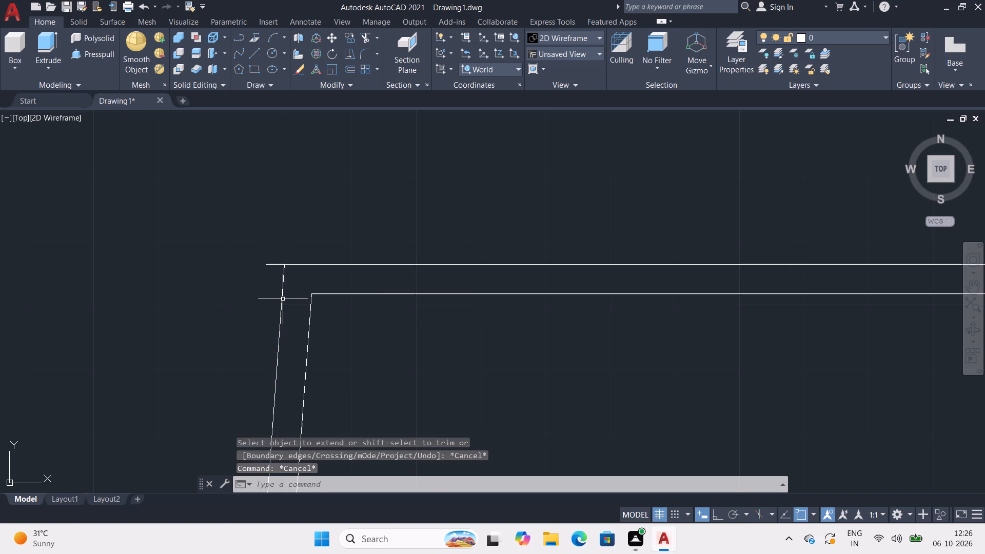
{"action": "type", "text": "tr"}
{"action": "key", "text": "Return"}
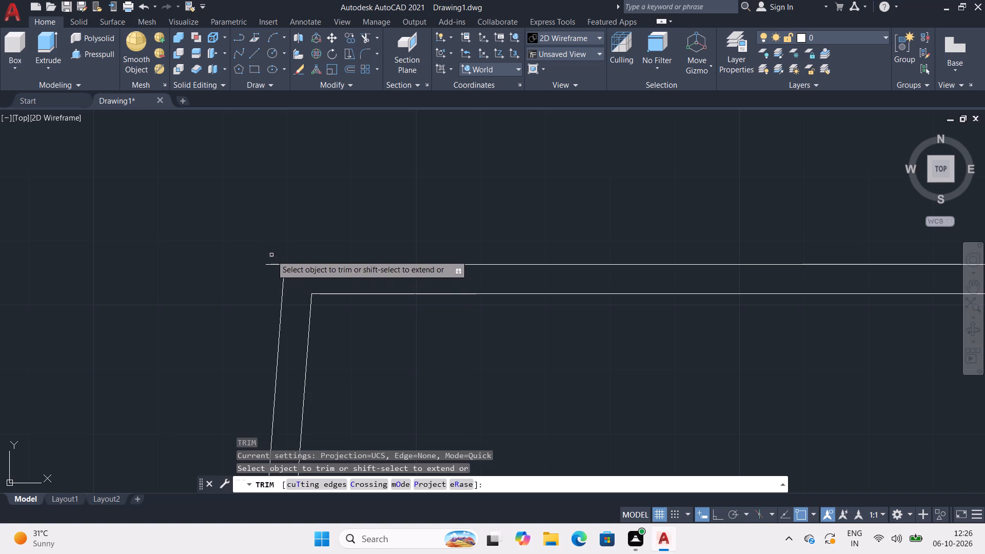
{"action": "left_click_drag", "start_coordinate": [271, 255], "coordinate": [269, 272]}
{"action": "key", "text": "Escape"}
{"action": "key", "text": "Escape"}
Examine the outer boundary along the top and west sides of the whole plan.
{"action": "scroll", "coordinate": [261, 270], "scroll_direction": "down", "scroll_amount": 1}
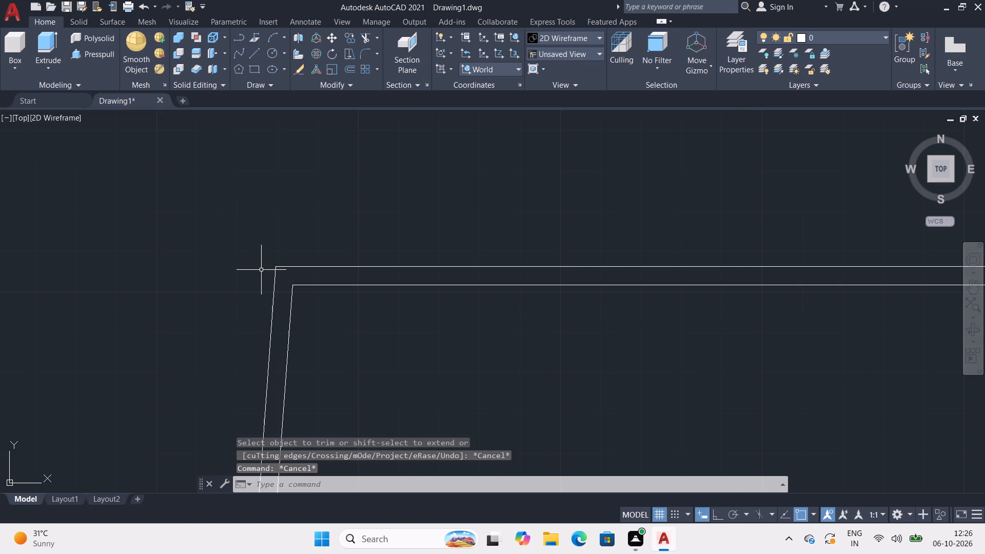
{"action": "scroll", "coordinate": [261, 270], "scroll_direction": "down", "scroll_amount": 3}
{"action": "middle_click_drag", "start_coordinate": [223, 287], "coordinate": [269, 158]}
{"action": "scroll", "coordinate": [272, 230], "scroll_direction": "down", "scroll_amount": 3}
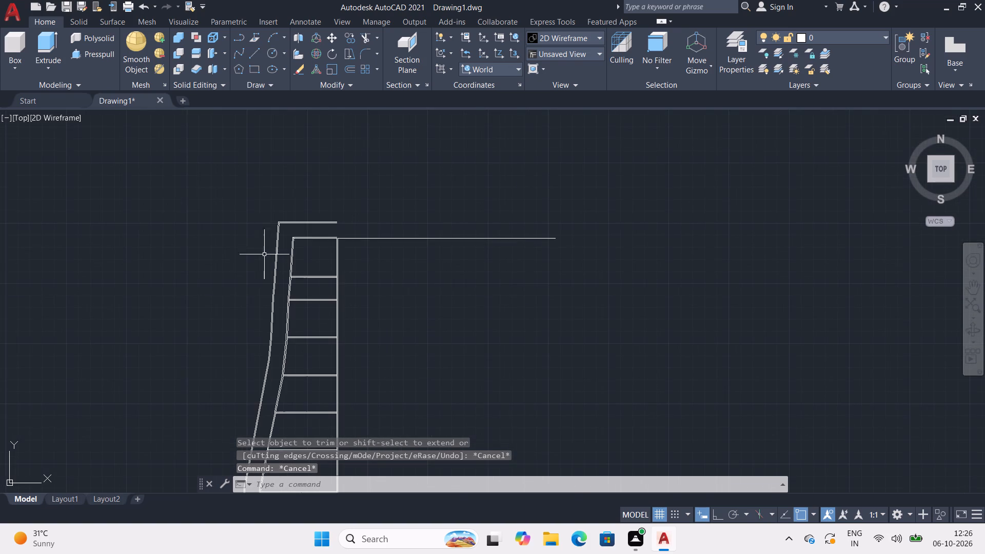
{"action": "middle_click_drag", "start_coordinate": [257, 259], "coordinate": [303, 169]}
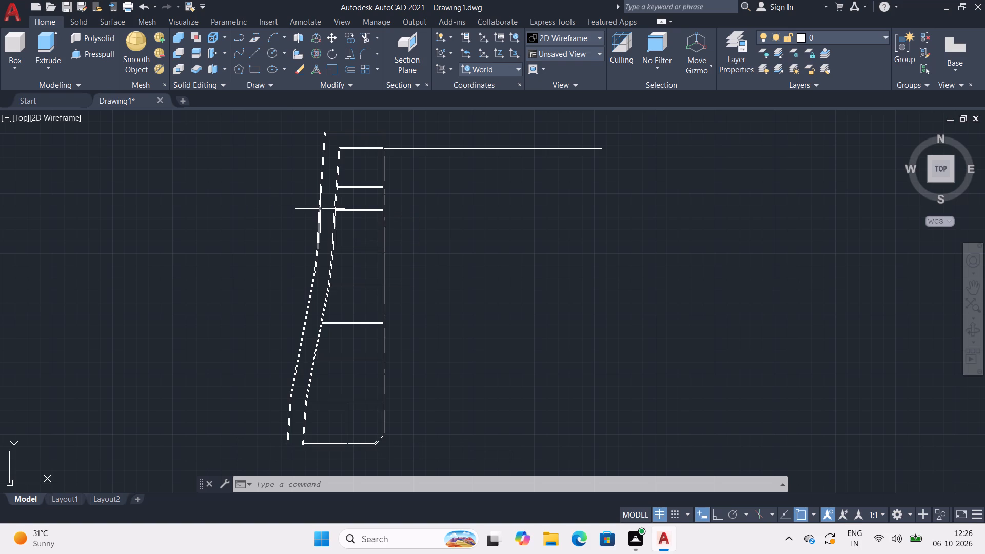
{"action": "middle_click_drag", "start_coordinate": [320, 209], "coordinate": [266, 127]}
{"action": "middle_click_drag", "start_coordinate": [259, 195], "coordinate": [250, 303]}
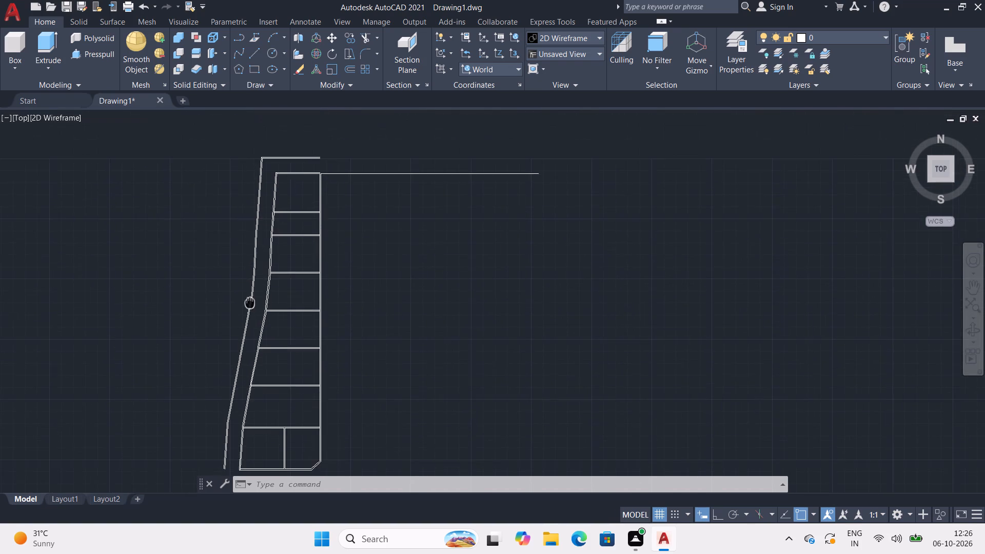
{"action": "middle_click_drag", "start_coordinate": [250, 303], "coordinate": [264, 227]}
{"action": "middle_click_drag", "start_coordinate": [244, 263], "coordinate": [237, 305]}
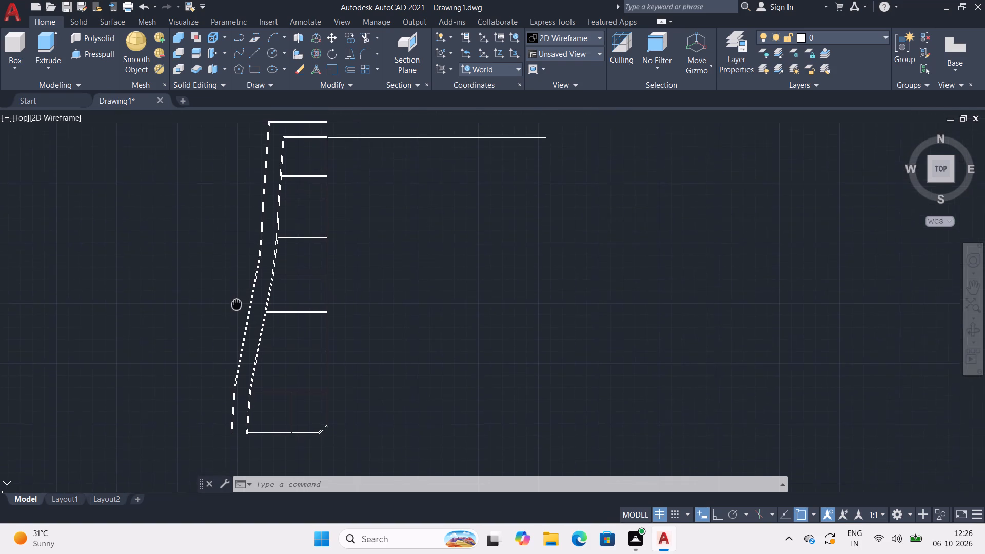
{"action": "middle_click_drag", "start_coordinate": [237, 305], "coordinate": [248, 380]}
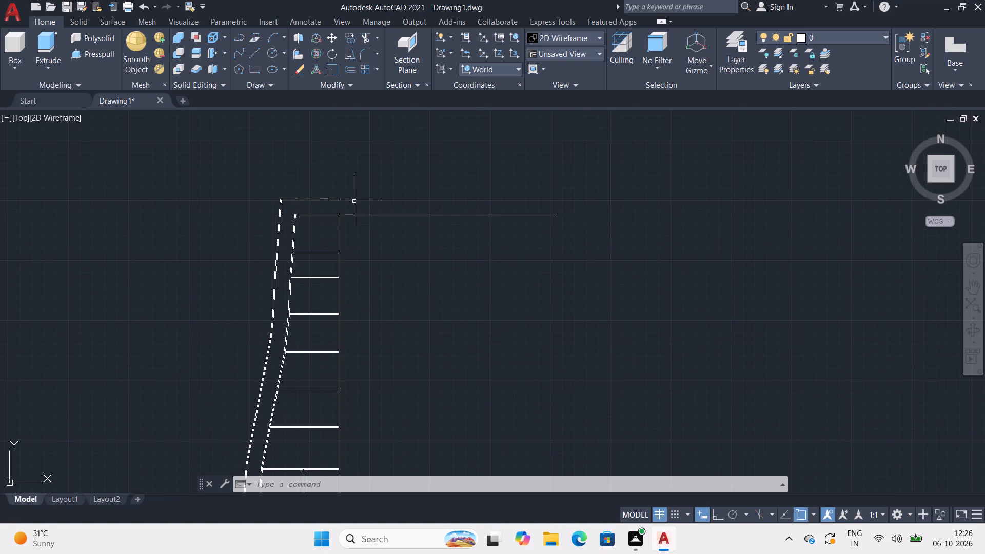
With Ortho on, draw a horizontal line about 40'-5" long eastward from the east end of the top wall's outer line.
{"action": "middle_click_drag", "start_coordinate": [350, 197], "coordinate": [327, 242]}
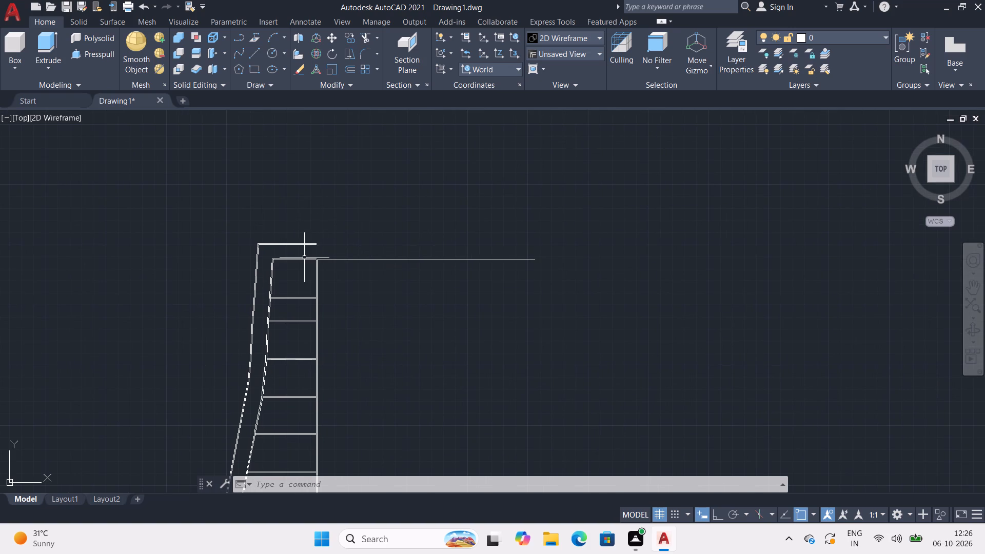
{"action": "scroll", "coordinate": [304, 258], "scroll_direction": "up", "scroll_amount": 5}
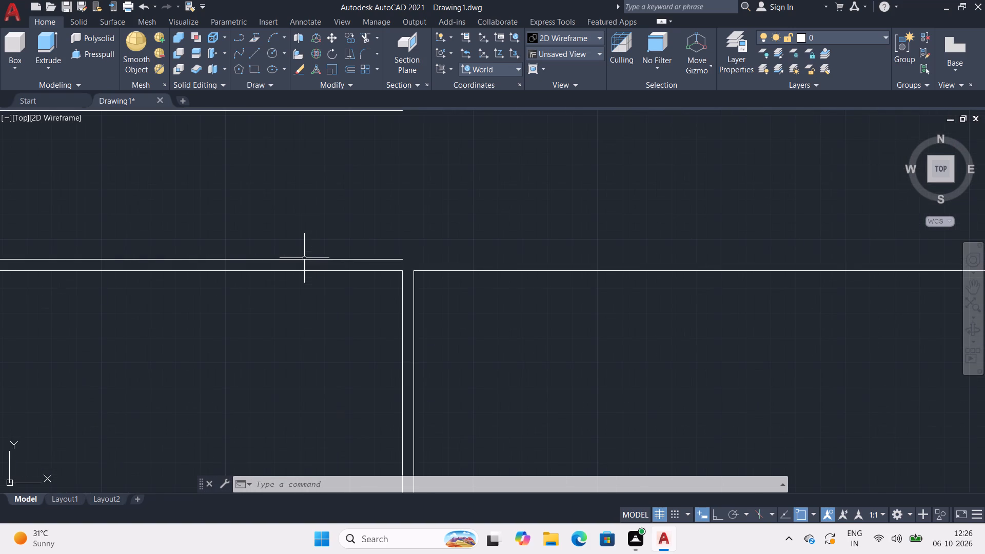
{"action": "key", "text": "l"}
{"action": "key", "text": "Return"}
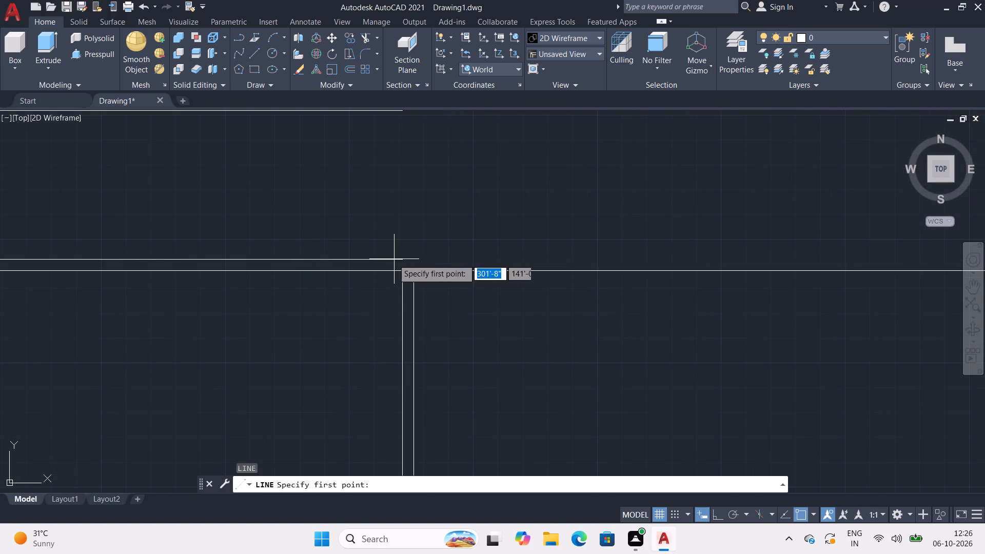
{"action": "left_click", "coordinate": [400, 260]}
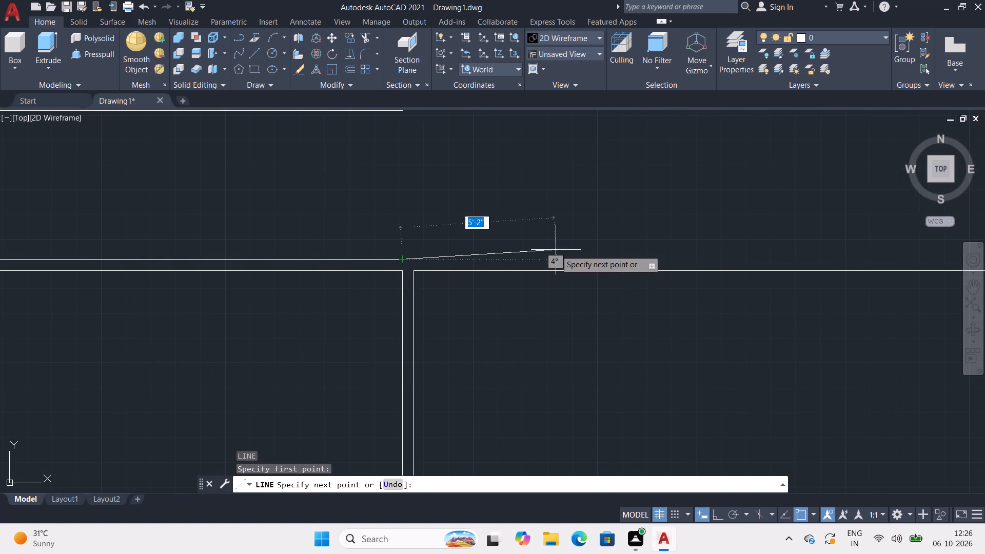
{"action": "middle_click_drag", "start_coordinate": [556, 250], "coordinate": [280, 271]}
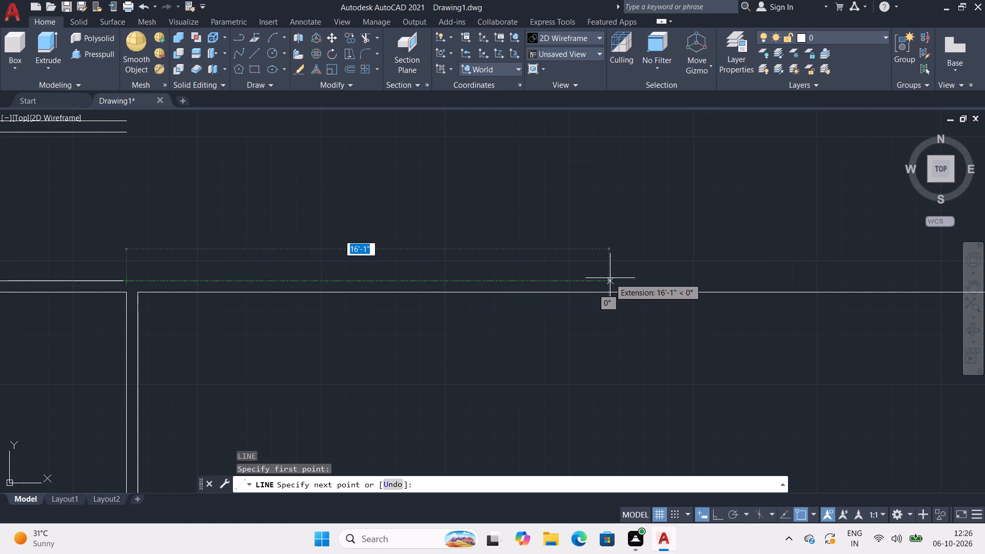
{"action": "middle_click_drag", "start_coordinate": [610, 278], "coordinate": [127, 270]}
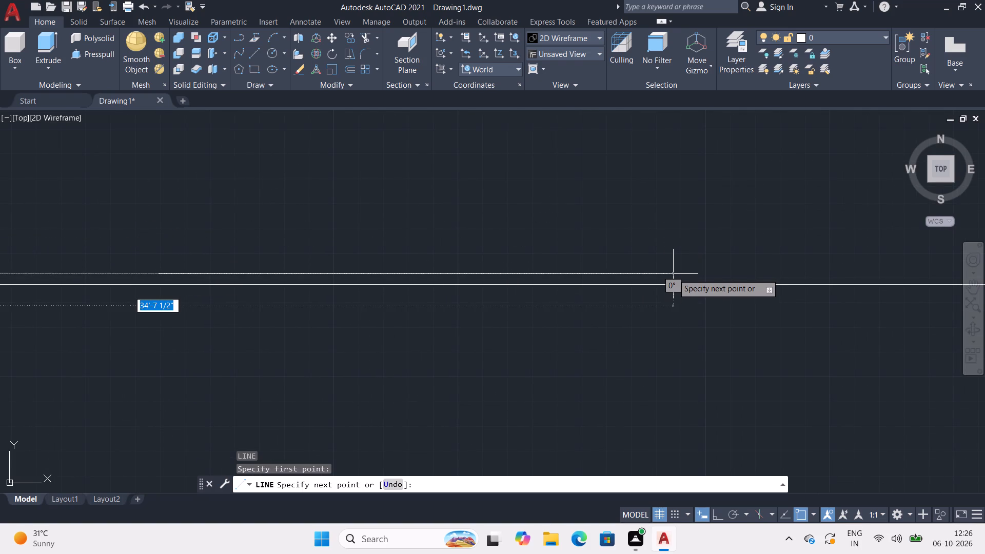
{"action": "middle_click_drag", "start_coordinate": [671, 276], "coordinate": [444, 284]}
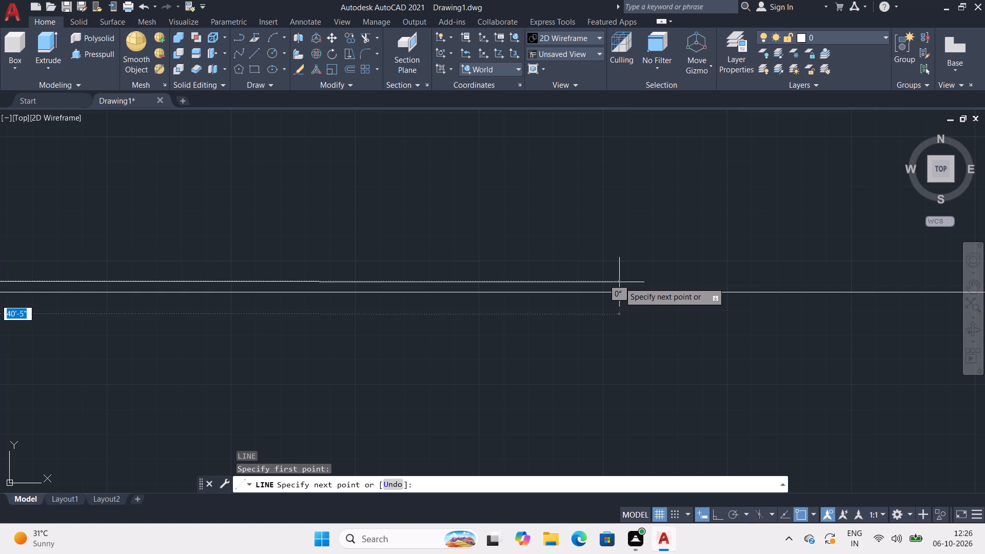
{"action": "key", "text": "F8"}
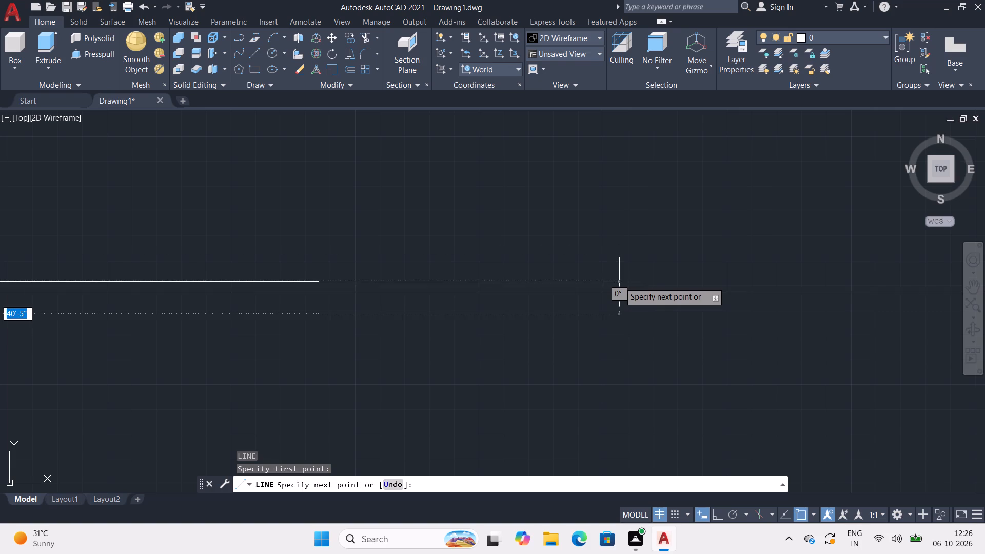
{"action": "left_click", "coordinate": [619, 282]}
{"action": "key", "text": "Escape"}
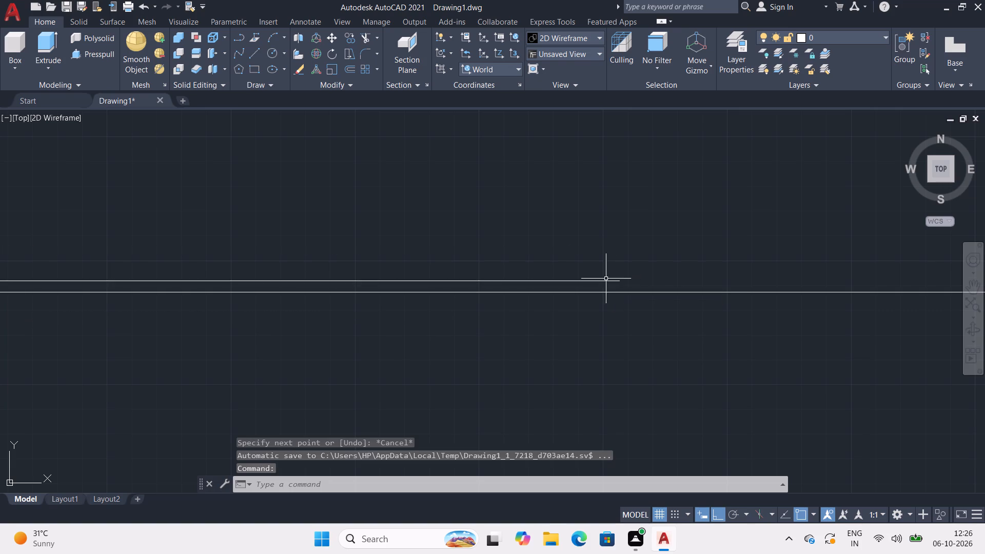
Examine the top wall lines running east of the rooms and the overall plan.
{"action": "scroll", "coordinate": [362, 241], "scroll_direction": "down", "scroll_amount": 4}
{"action": "middle_click_drag", "start_coordinate": [220, 317], "coordinate": [370, 209]}
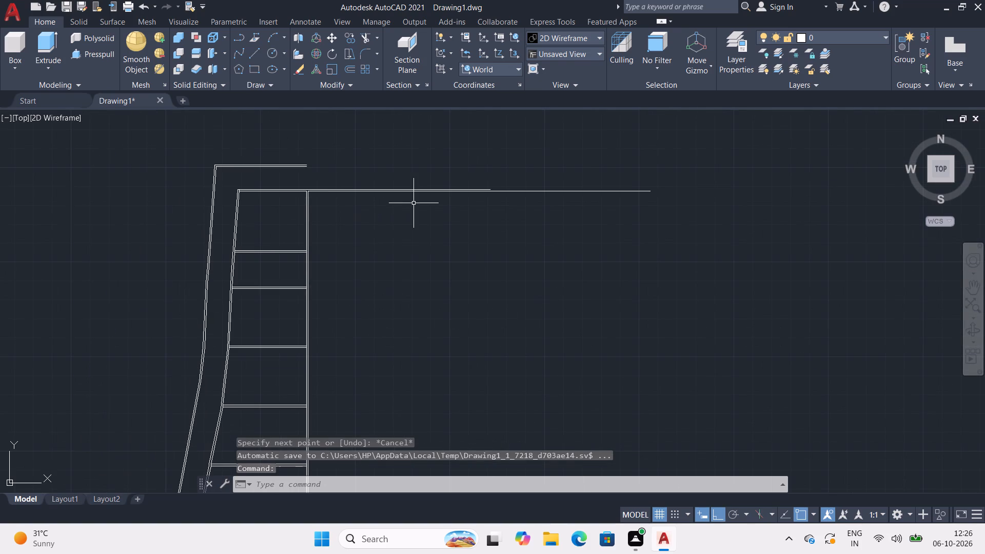
{"action": "middle_click_drag", "start_coordinate": [385, 224], "coordinate": [384, 225]}
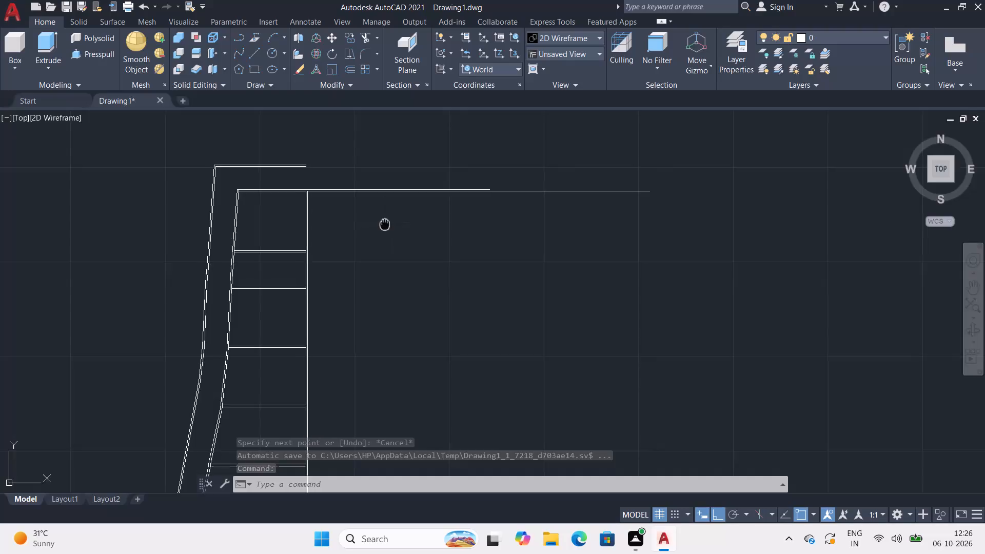
{"action": "middle_click_drag", "start_coordinate": [384, 225], "coordinate": [361, 290]}
{"action": "middle_click_drag", "start_coordinate": [284, 263], "coordinate": [281, 197]}
{"action": "middle_click_drag", "start_coordinate": [276, 233], "coordinate": [278, 266]}
{"action": "scroll", "coordinate": [297, 242], "scroll_direction": "up", "scroll_amount": 2}
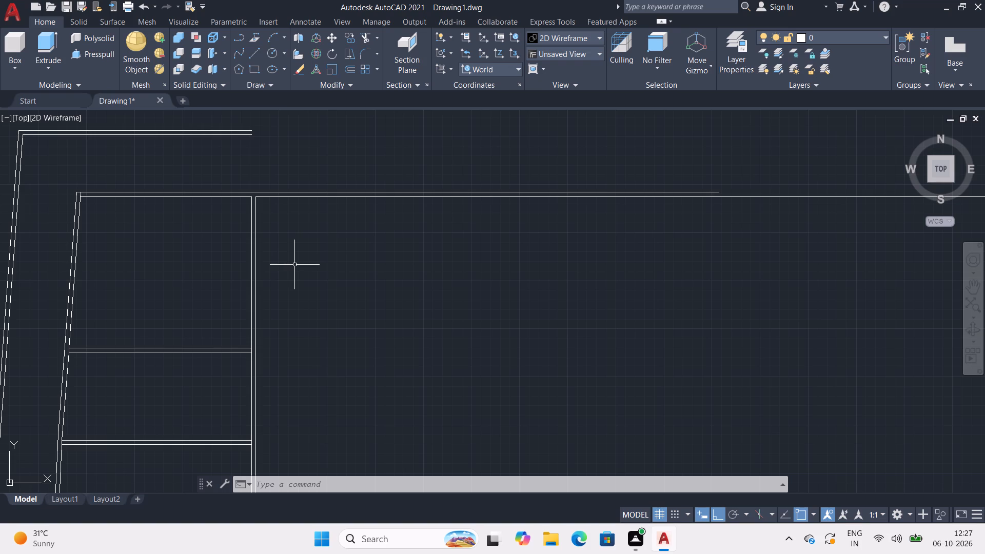
{"action": "middle_click_drag", "start_coordinate": [294, 265], "coordinate": [237, 250]}
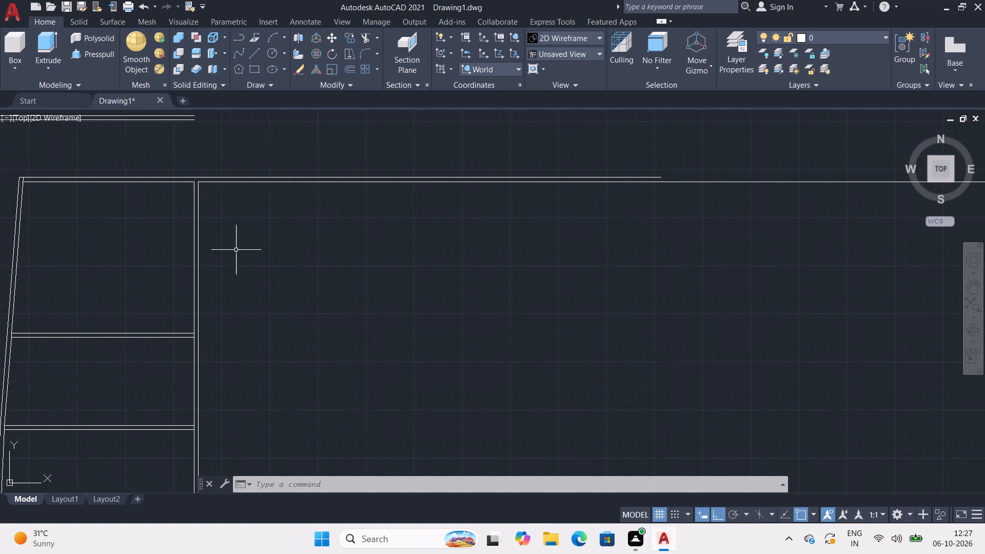
{"action": "scroll", "coordinate": [230, 258], "scroll_direction": "down", "scroll_amount": 2}
{"action": "middle_click_drag", "start_coordinate": [229, 262], "coordinate": [221, 198]}
{"action": "scroll", "coordinate": [221, 200], "scroll_direction": "down", "scroll_amount": 1}
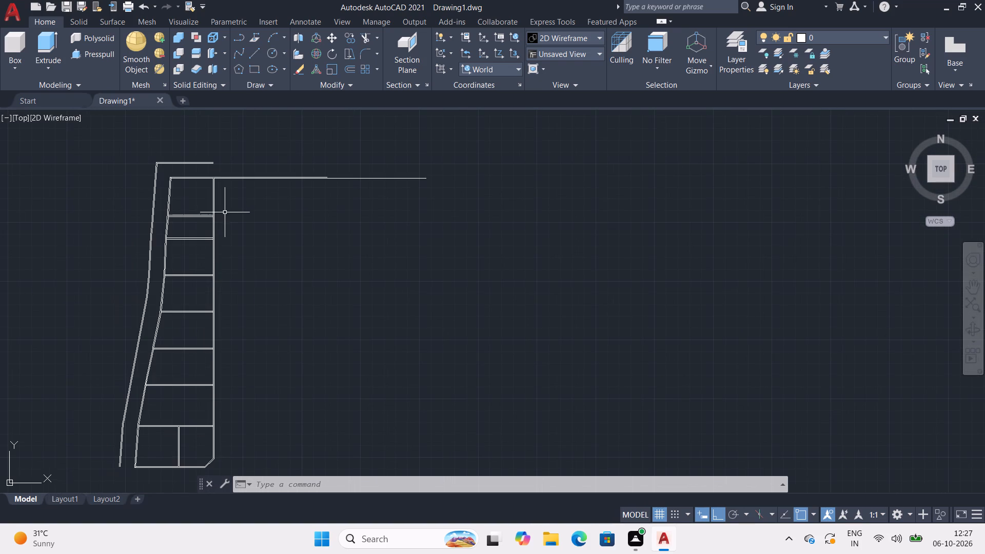
{"action": "middle_click_drag", "start_coordinate": [229, 219], "coordinate": [326, 185]}
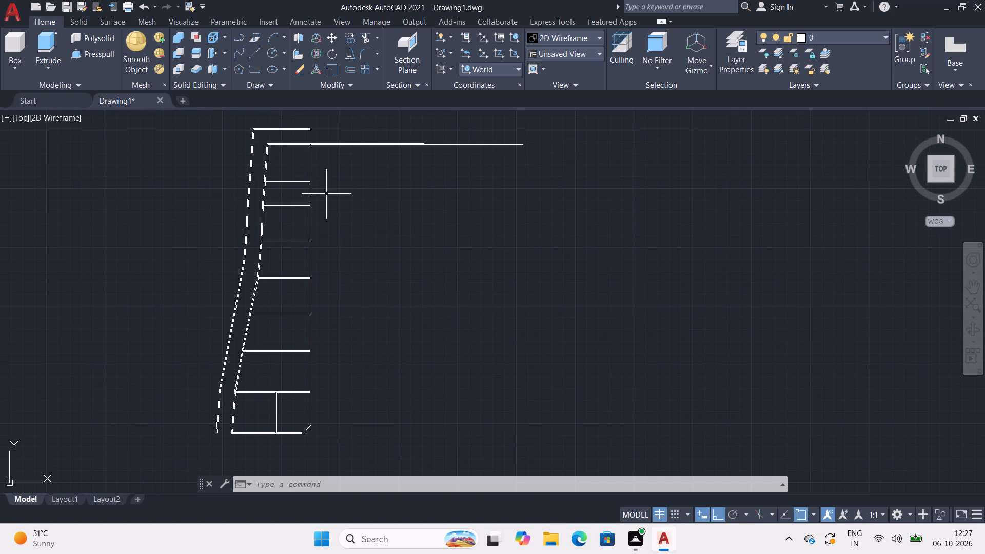
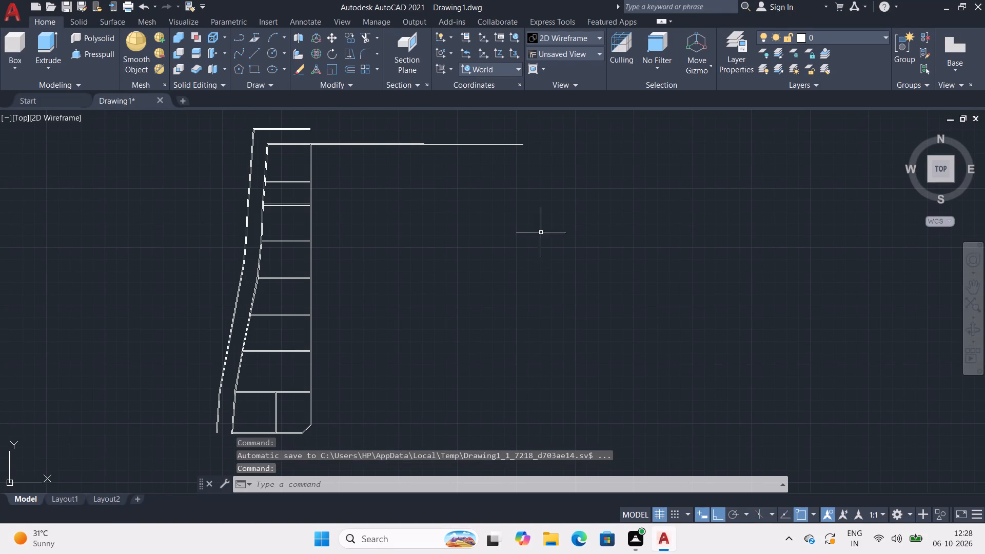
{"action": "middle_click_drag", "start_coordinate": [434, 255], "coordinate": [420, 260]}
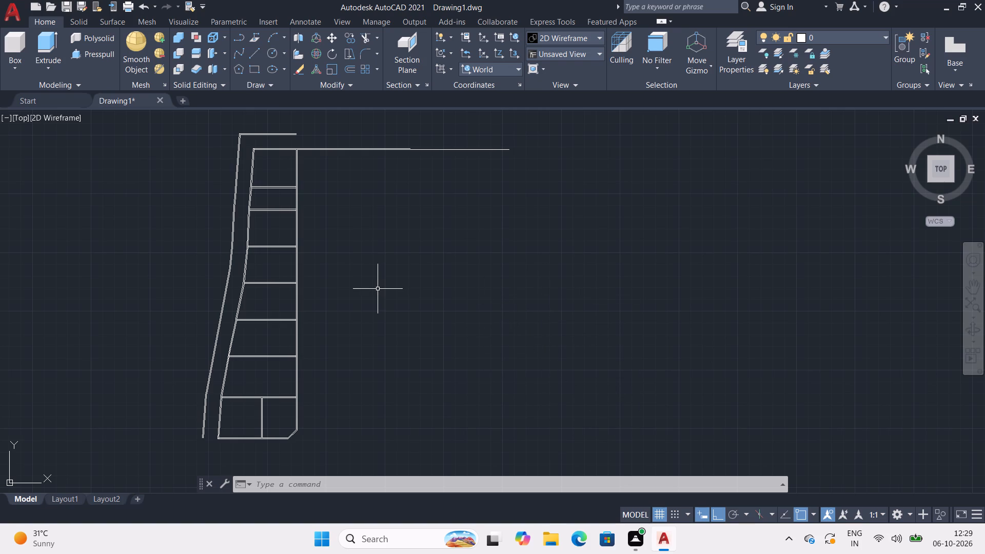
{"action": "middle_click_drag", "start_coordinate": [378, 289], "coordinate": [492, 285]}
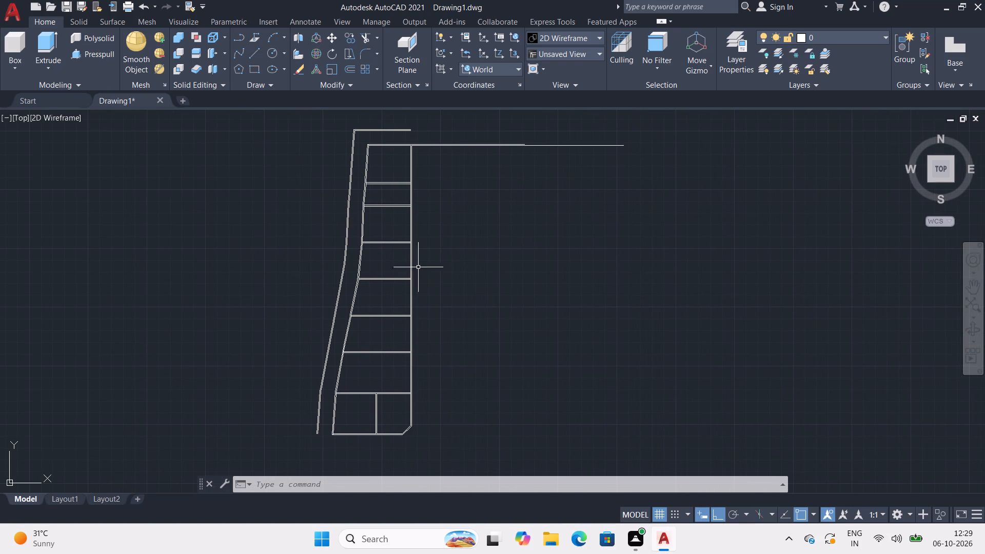
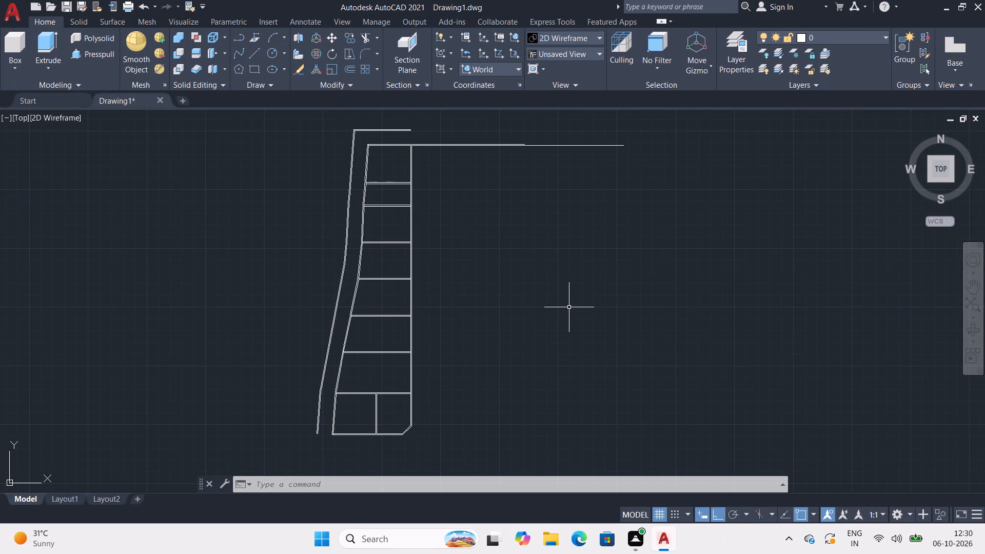
Offset the east line of the long north-south wall 2.5' to the east.
{"action": "middle_click_drag", "start_coordinate": [474, 201], "coordinate": [504, 300]}
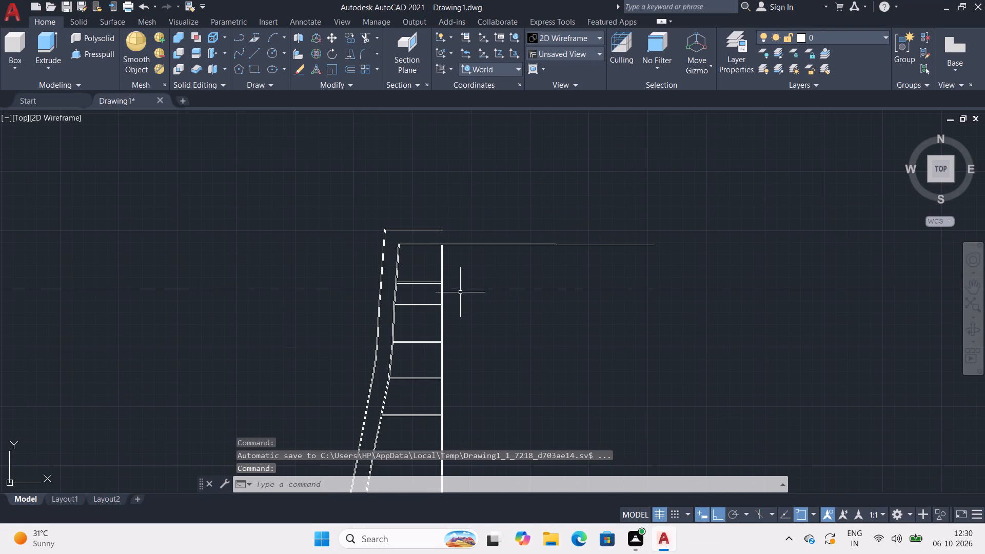
{"action": "scroll", "coordinate": [446, 282], "scroll_direction": "up", "scroll_amount": 1}
{"action": "middle_click_drag", "start_coordinate": [445, 278], "coordinate": [368, 246]}
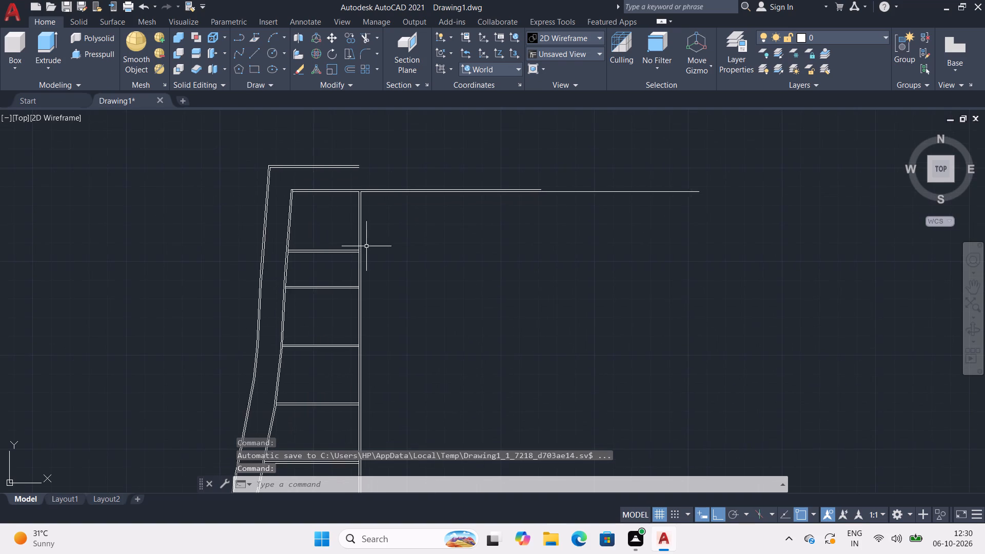
{"action": "scroll", "coordinate": [356, 246], "scroll_direction": "up", "scroll_amount": 2}
{"action": "left_click", "coordinate": [363, 226]}
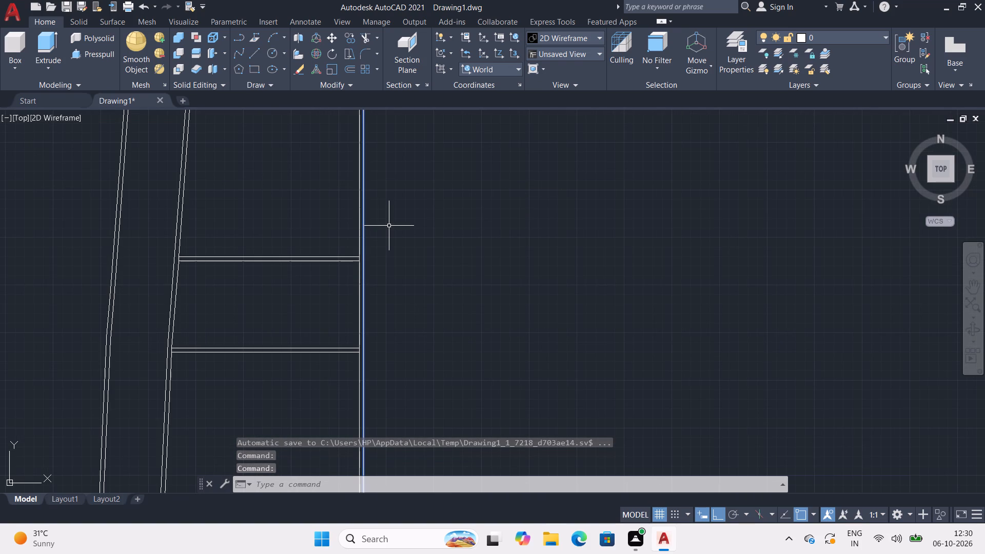
{"action": "key", "text": "o"}
{"action": "key", "text": "Return"}
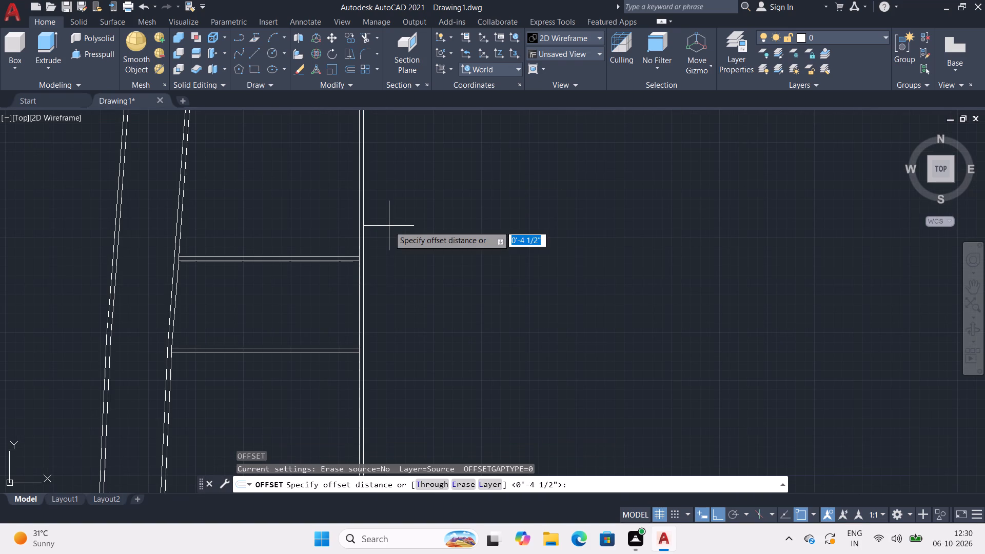
{"action": "key", "text": "Return"}
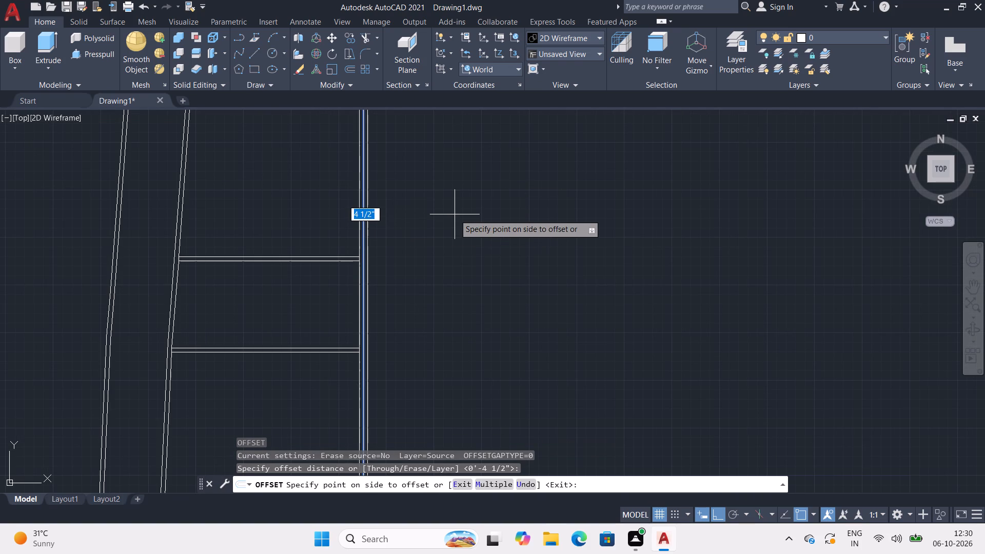
{"action": "type", "text": "2.5'"}
{"action": "key", "text": "Return"}
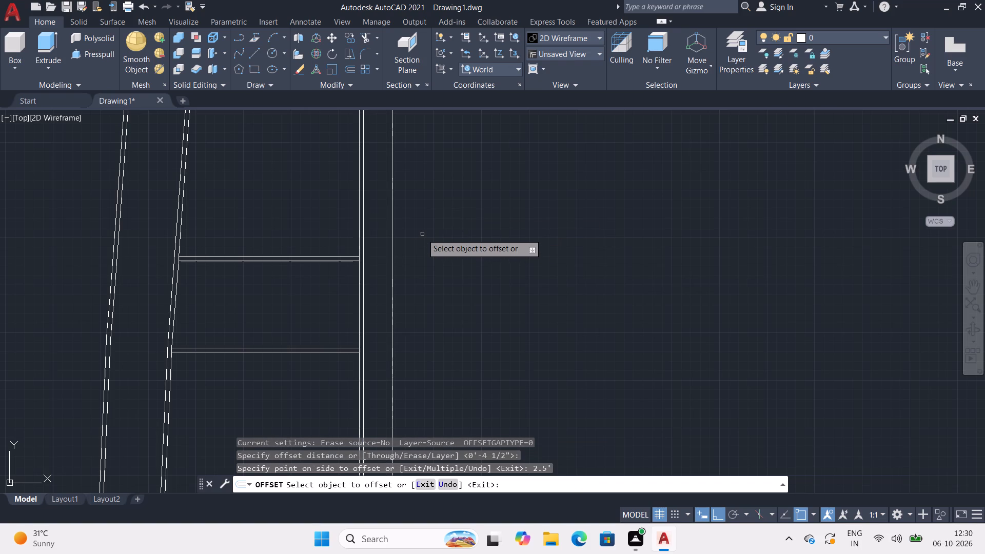
Offset the new vertical line 2.5" to the east to form a thin parallel strip.
{"action": "middle_click_drag", "start_coordinate": [422, 234], "coordinate": [426, 276]}
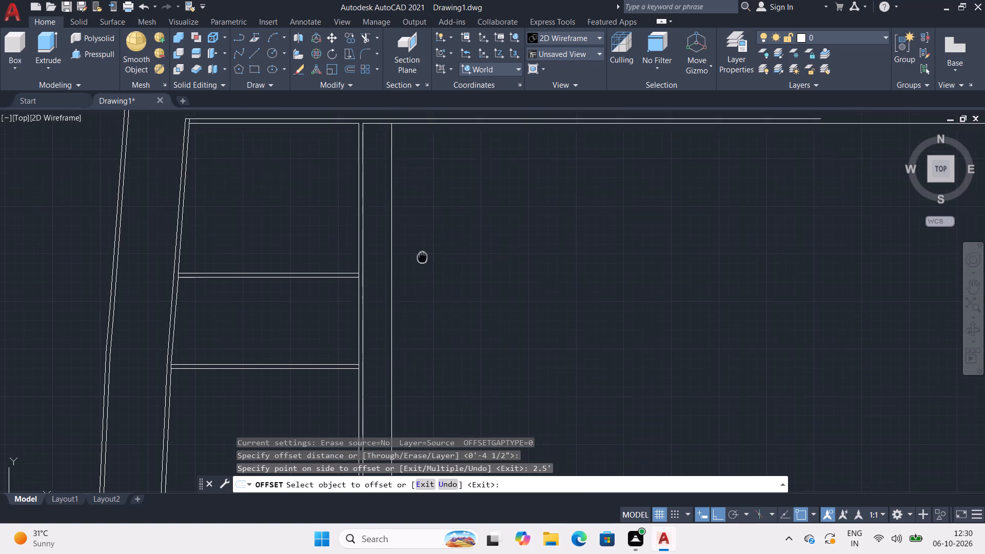
{"action": "middle_click_drag", "start_coordinate": [426, 276], "coordinate": [426, 278]}
{"action": "left_click", "coordinate": [397, 285]}
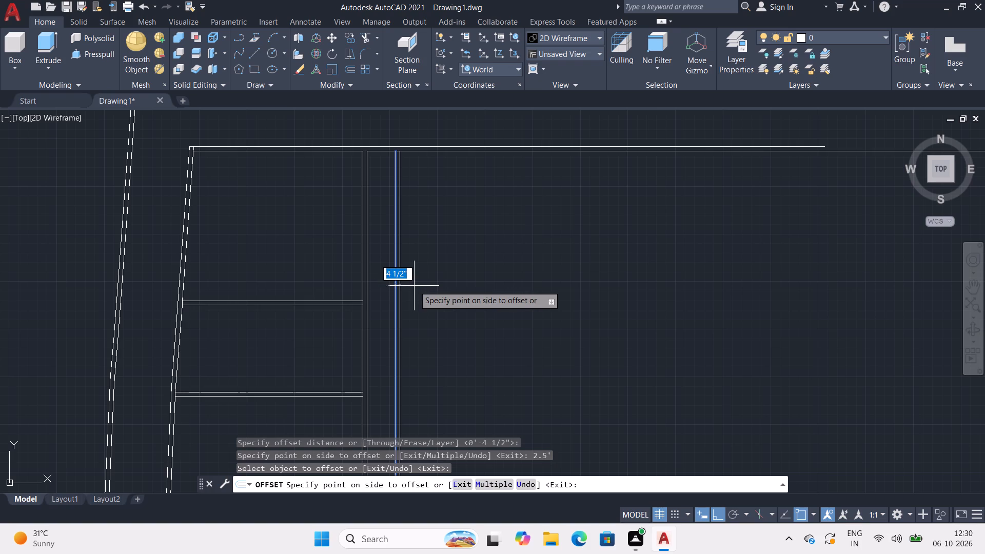
{"action": "type", "text": "2.5\""}
{"action": "key", "text": "Return"}
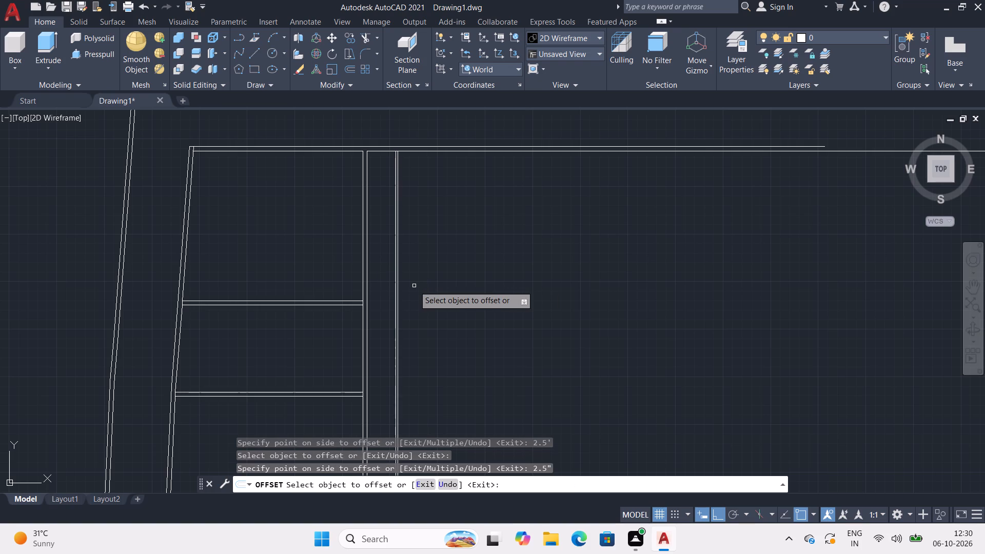
{"action": "key", "text": "Escape"}
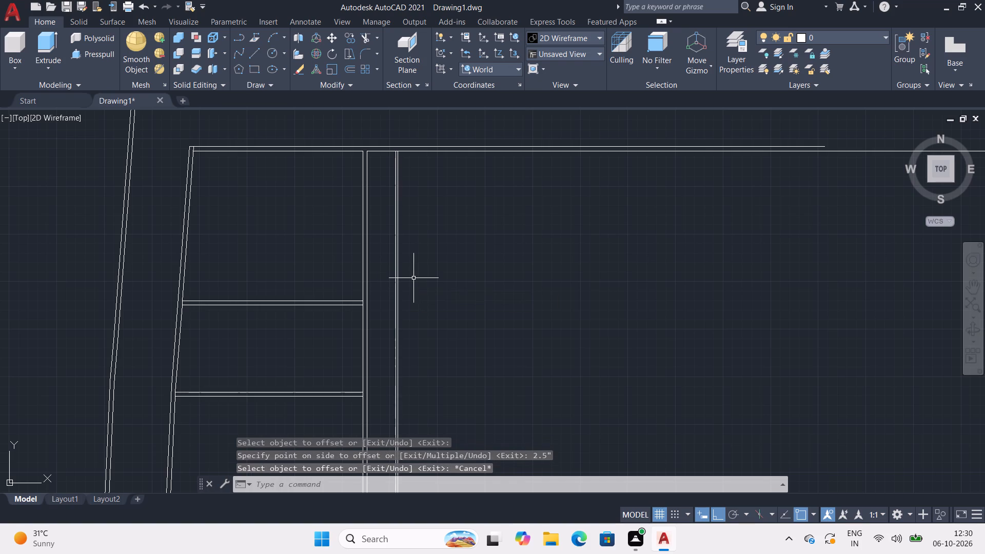
{"action": "key", "text": "Escape"}
{"action": "key", "text": "Escape"}
{"action": "key", "text": "Escape"}
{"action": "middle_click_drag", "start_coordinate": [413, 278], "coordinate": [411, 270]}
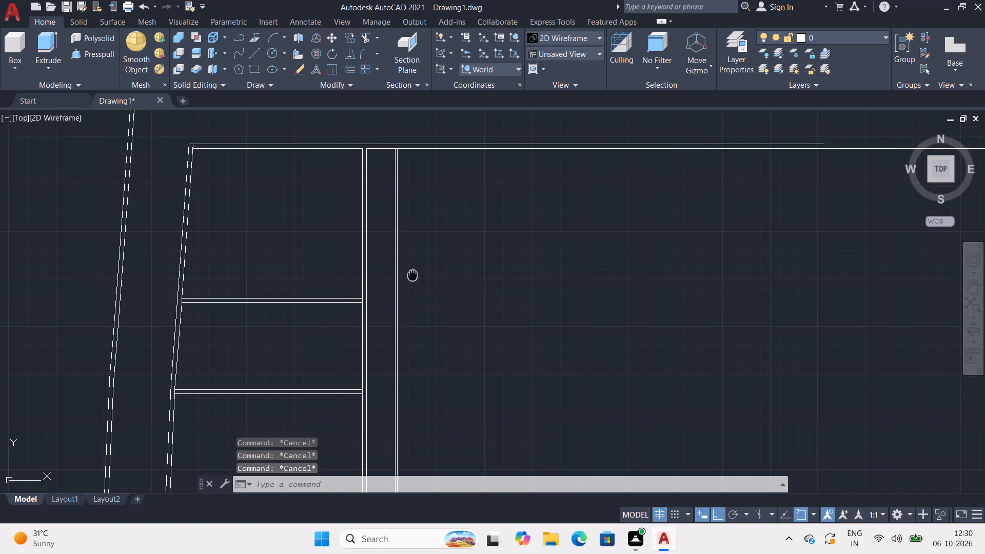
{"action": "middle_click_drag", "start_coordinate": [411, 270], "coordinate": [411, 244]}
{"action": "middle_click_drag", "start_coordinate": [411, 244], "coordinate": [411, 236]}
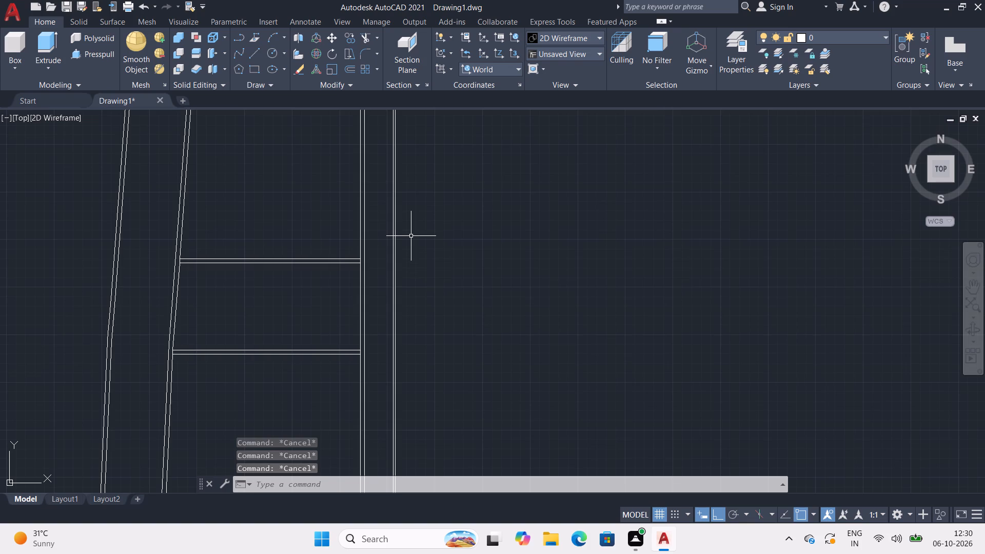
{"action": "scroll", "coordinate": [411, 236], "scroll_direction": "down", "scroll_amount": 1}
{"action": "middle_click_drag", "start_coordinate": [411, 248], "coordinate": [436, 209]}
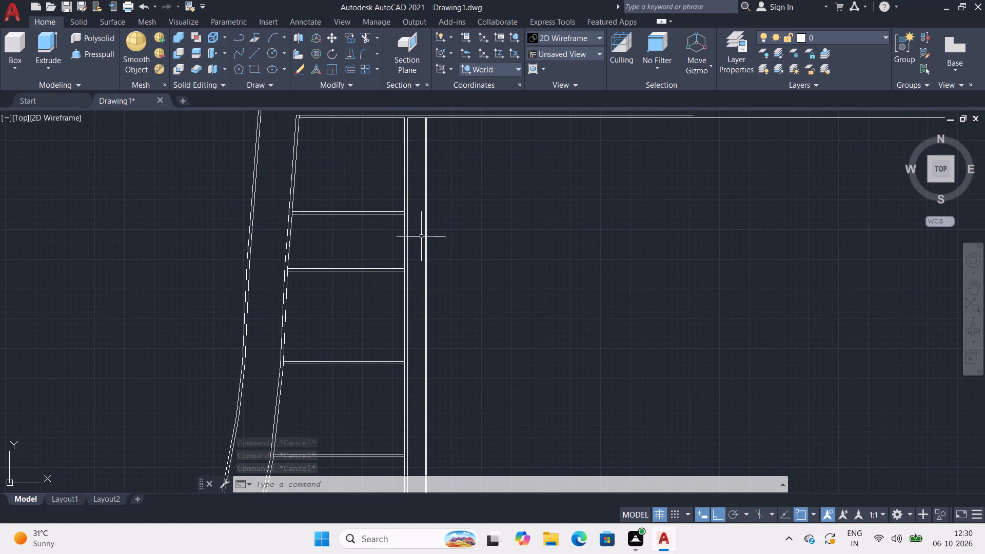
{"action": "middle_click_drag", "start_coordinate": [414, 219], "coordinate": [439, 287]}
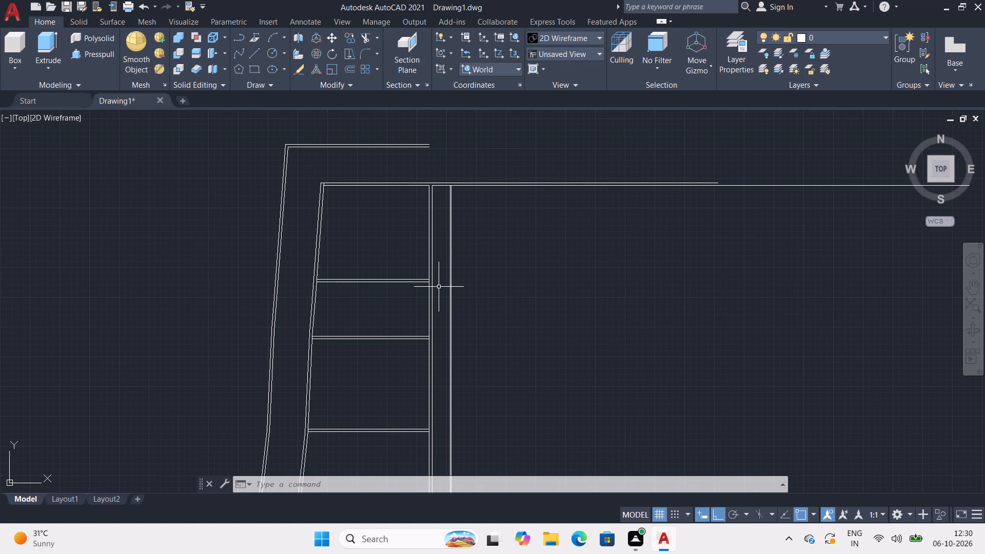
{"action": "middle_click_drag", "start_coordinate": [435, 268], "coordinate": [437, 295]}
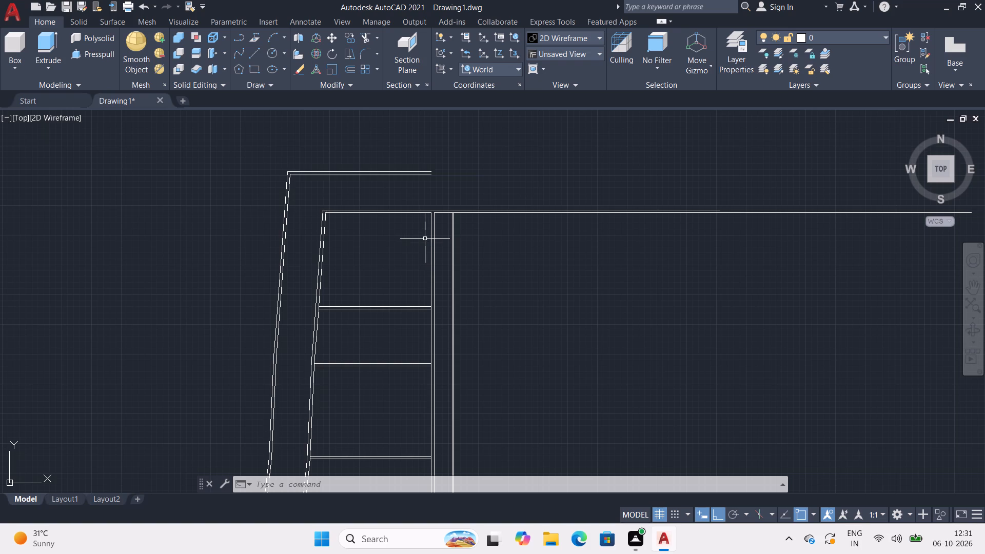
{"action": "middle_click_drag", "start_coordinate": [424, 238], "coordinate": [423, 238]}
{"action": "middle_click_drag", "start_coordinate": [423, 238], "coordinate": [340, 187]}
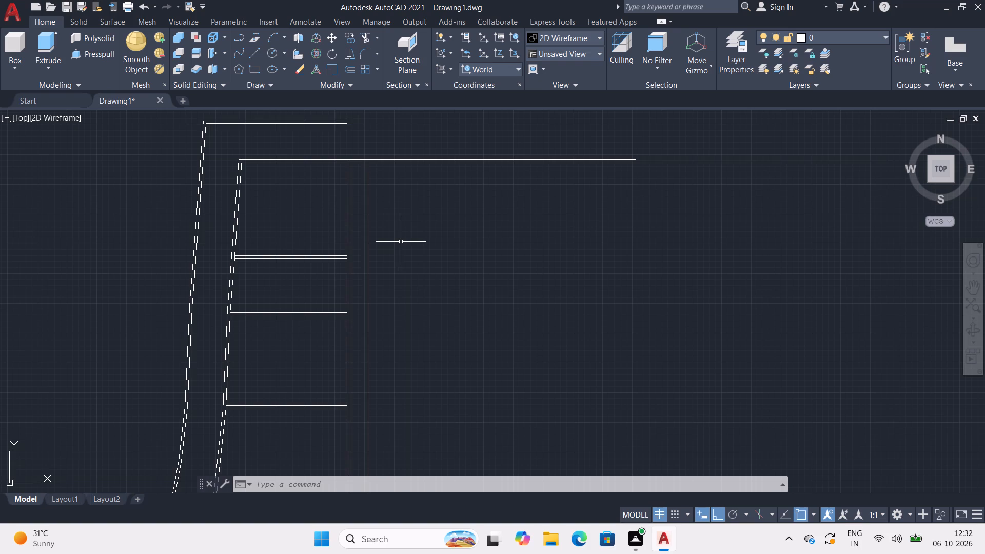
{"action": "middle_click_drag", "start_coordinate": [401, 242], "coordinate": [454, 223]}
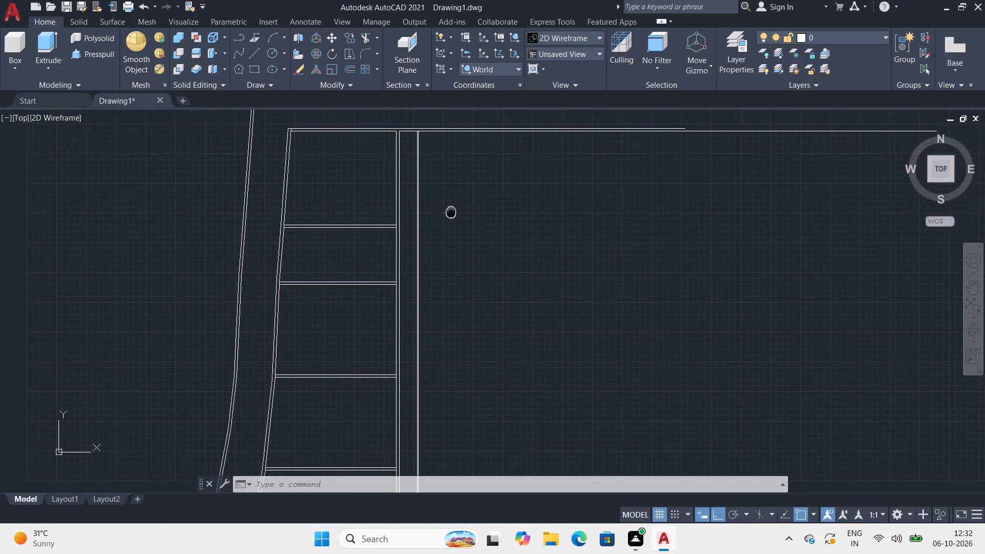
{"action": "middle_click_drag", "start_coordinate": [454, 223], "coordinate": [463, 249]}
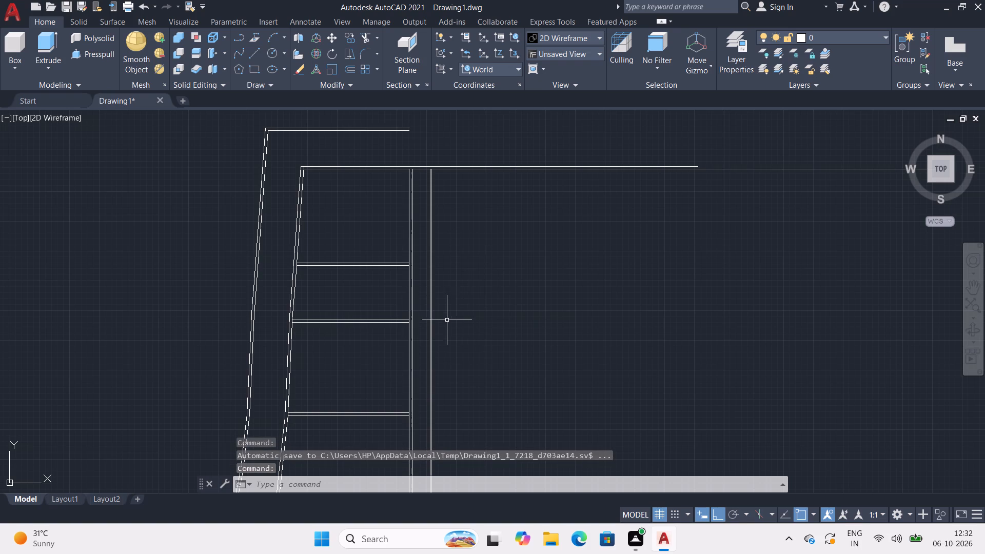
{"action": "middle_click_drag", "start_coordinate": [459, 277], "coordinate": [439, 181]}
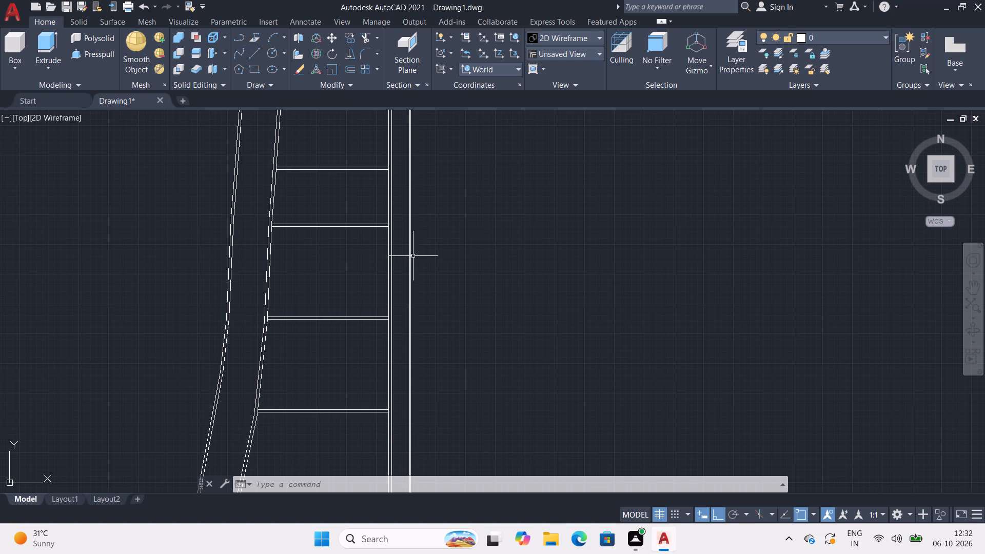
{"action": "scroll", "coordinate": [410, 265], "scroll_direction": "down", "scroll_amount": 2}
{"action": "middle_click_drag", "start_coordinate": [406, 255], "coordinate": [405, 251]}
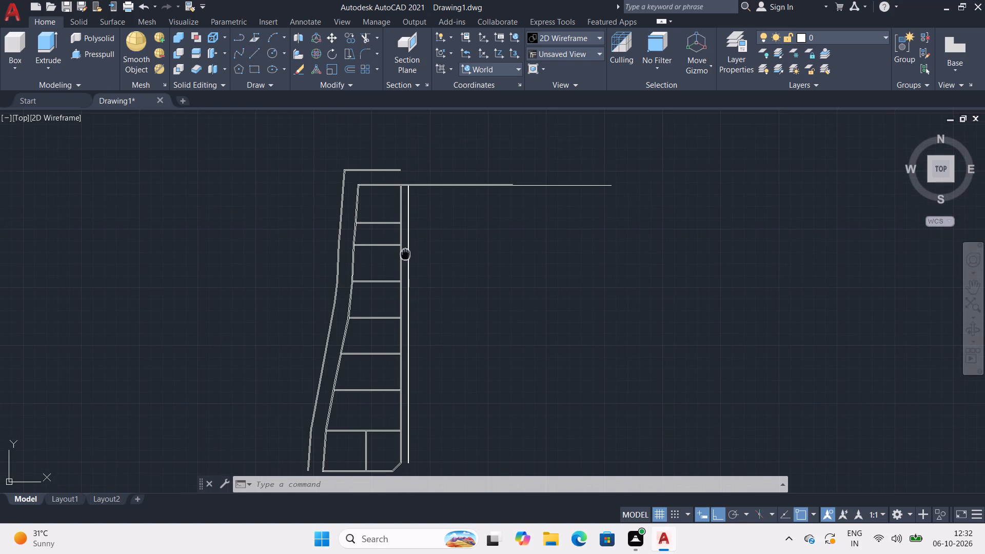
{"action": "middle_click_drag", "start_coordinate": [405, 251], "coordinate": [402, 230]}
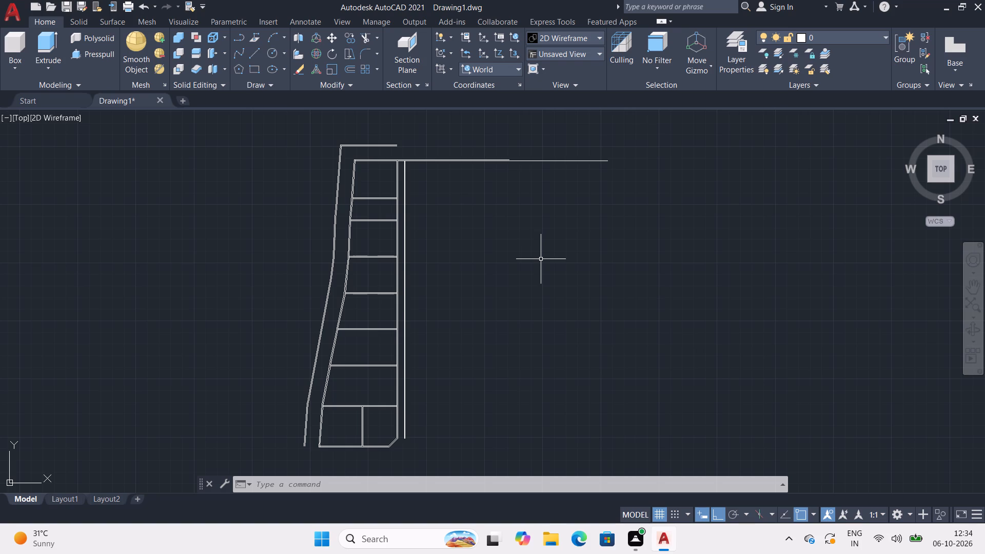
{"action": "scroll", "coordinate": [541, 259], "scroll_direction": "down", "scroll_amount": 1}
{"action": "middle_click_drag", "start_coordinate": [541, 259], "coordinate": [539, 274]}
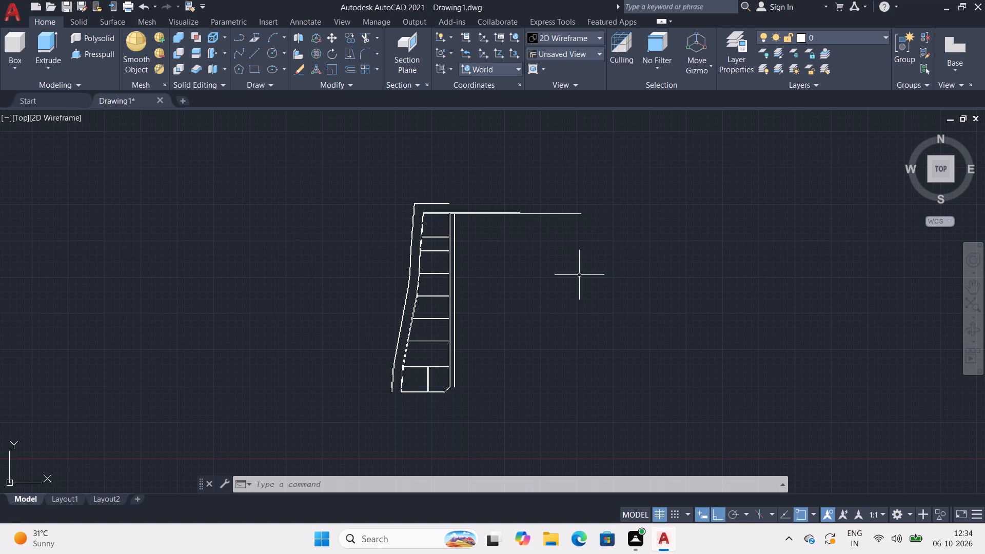
Draw a 24'4.5" line straight south from the top wall's lower line, starting 5'9" east of the thin strip's top east corner.
{"action": "middle_click_drag", "start_coordinate": [575, 254], "coordinate": [572, 252]}
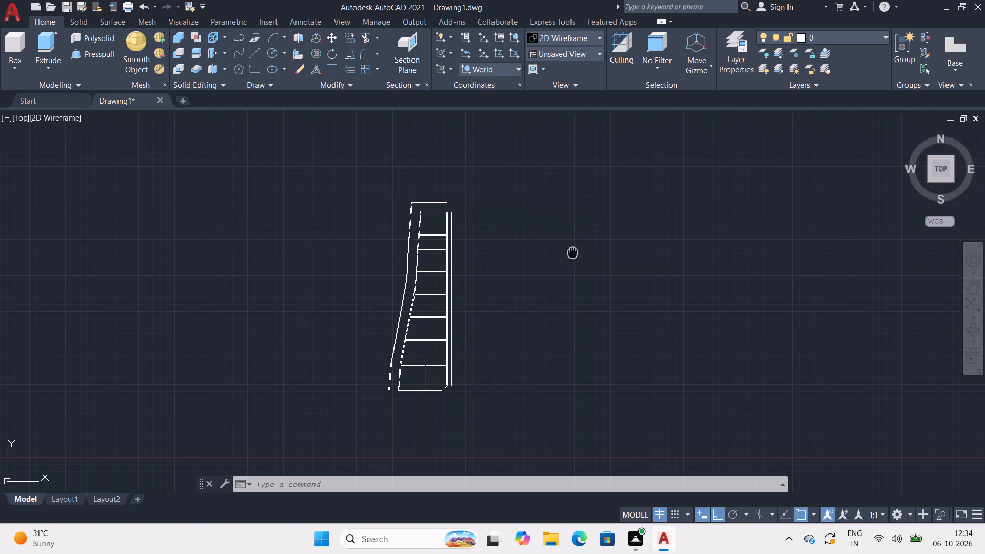
{"action": "middle_click_drag", "start_coordinate": [572, 252], "coordinate": [438, 289]}
{"action": "scroll", "coordinate": [382, 285], "scroll_direction": "up", "scroll_amount": 2}
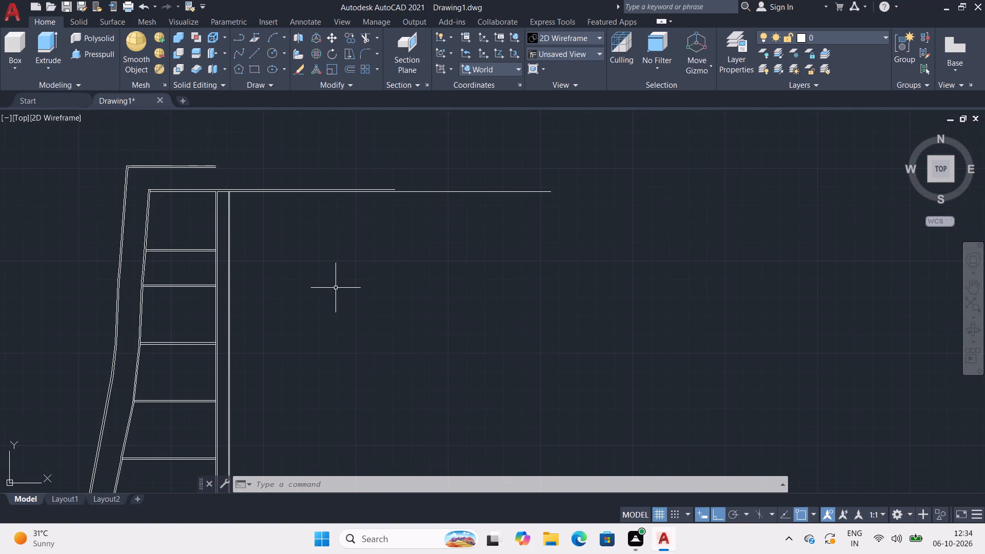
{"action": "middle_click_drag", "start_coordinate": [335, 288], "coordinate": [444, 242]}
{"action": "middle_click_drag", "start_coordinate": [410, 209], "coordinate": [495, 298]}
{"action": "scroll", "coordinate": [429, 235], "scroll_direction": "up", "scroll_amount": 3}
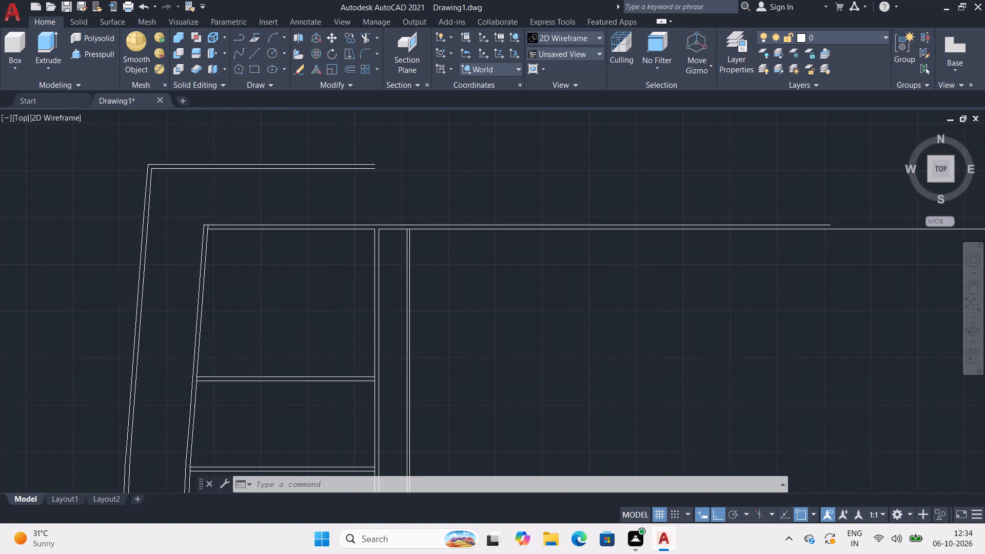
{"action": "key", "text": "l"}
{"action": "key", "text": "Return"}
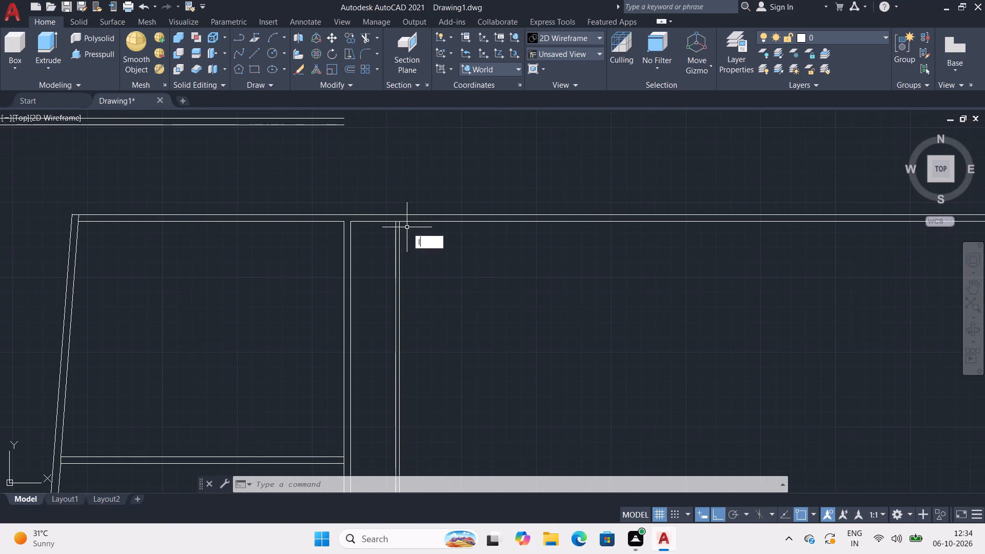
{"action": "type", "text": "tk"}
{"action": "key", "text": "Return"}
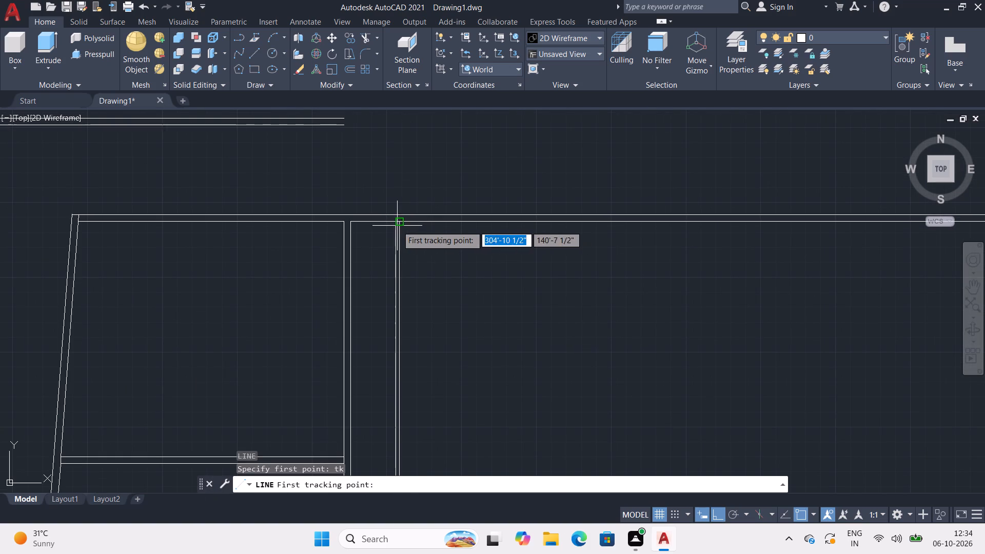
{"action": "scroll", "coordinate": [395, 221], "scroll_direction": "up", "scroll_amount": 4}
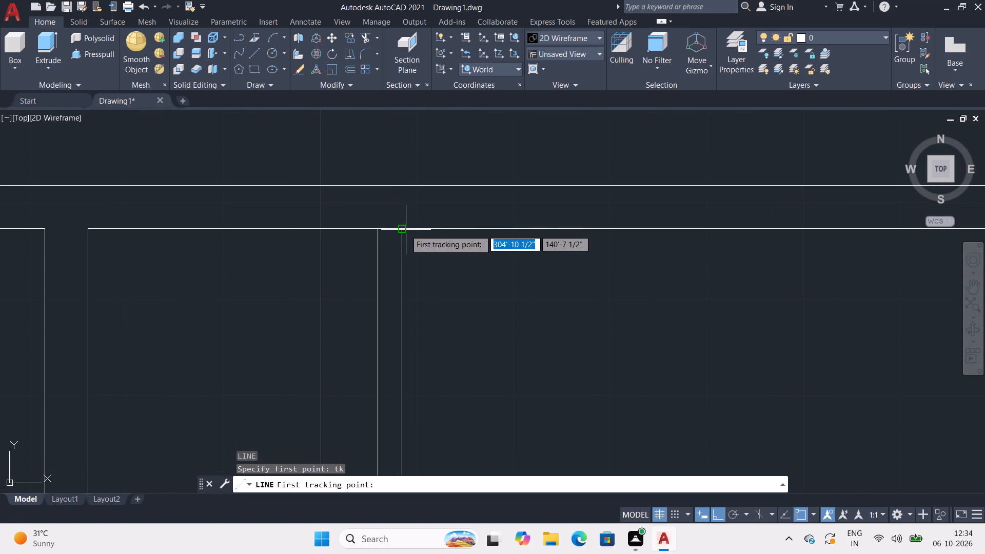
{"action": "left_click", "coordinate": [404, 230]}
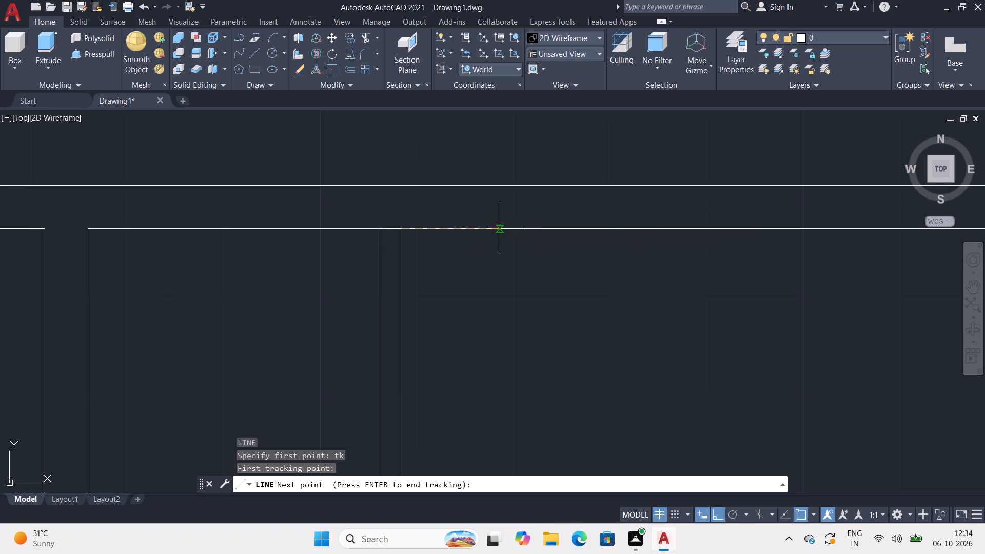
{"action": "type", "text": "5'9"}
{"action": "key", "text": "shift+quotedbl"}
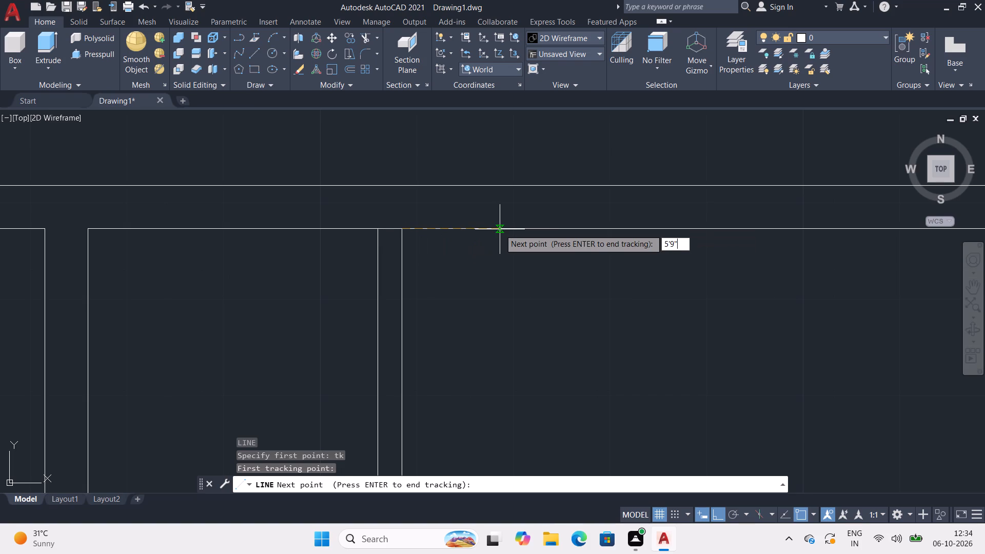
{"action": "key", "text": "Return"}
{"action": "key", "text": "Return"}
{"action": "scroll", "coordinate": [577, 304], "scroll_direction": "down", "scroll_amount": 2}
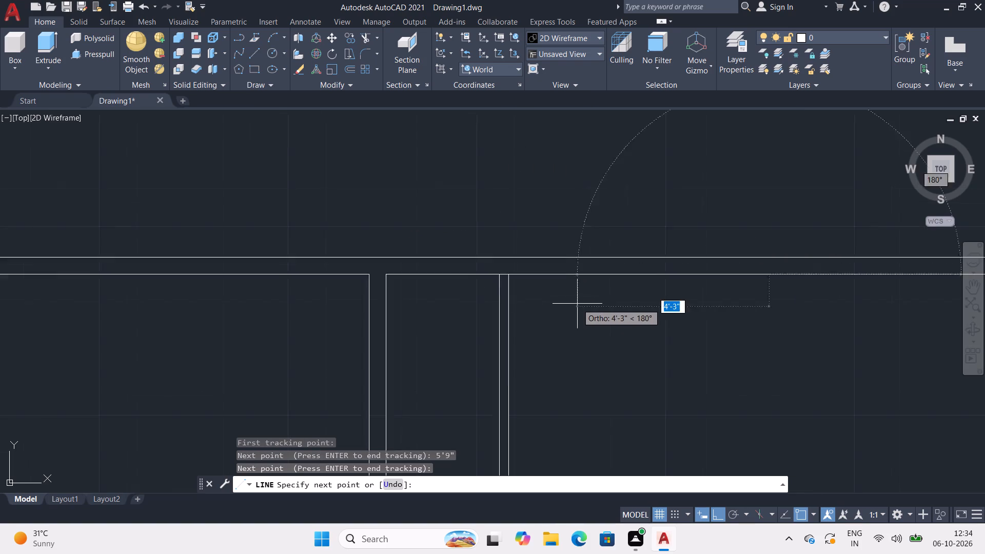
{"action": "scroll", "coordinate": [577, 304], "scroll_direction": "down", "scroll_amount": 1}
{"action": "middle_click_drag", "start_coordinate": [577, 304], "coordinate": [521, 154]}
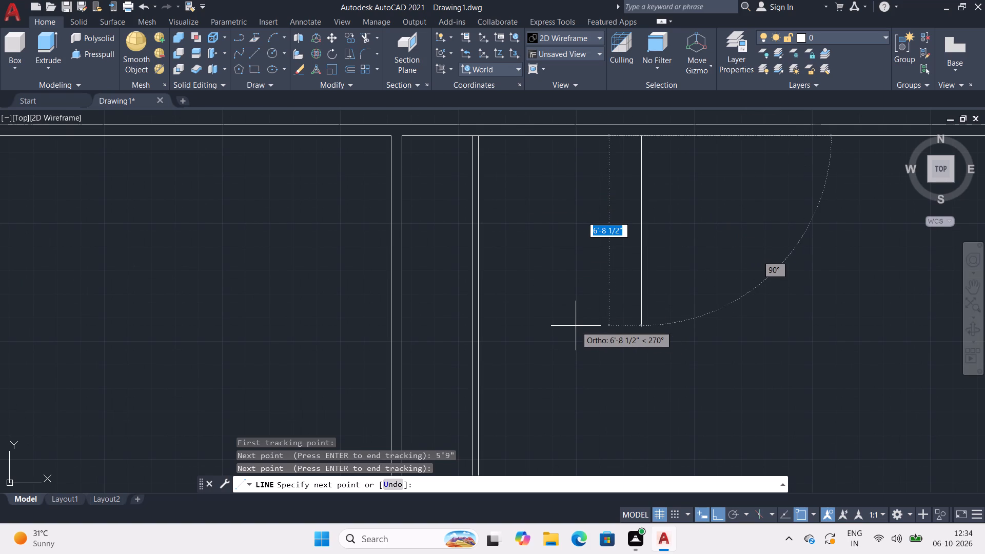
{"action": "type", "text": "24'"}
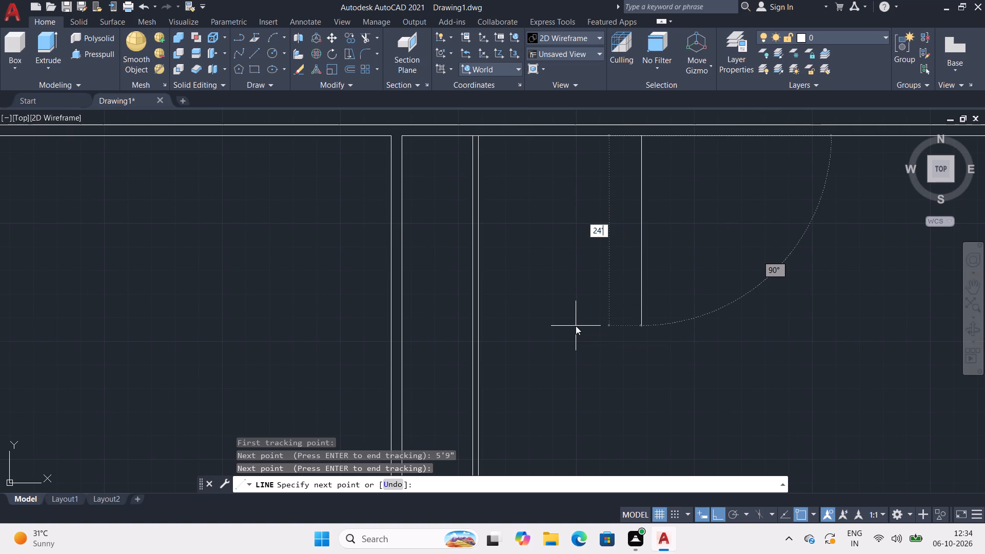
{"action": "type", "text": "4.5\""}
{"action": "key", "text": "Return"}
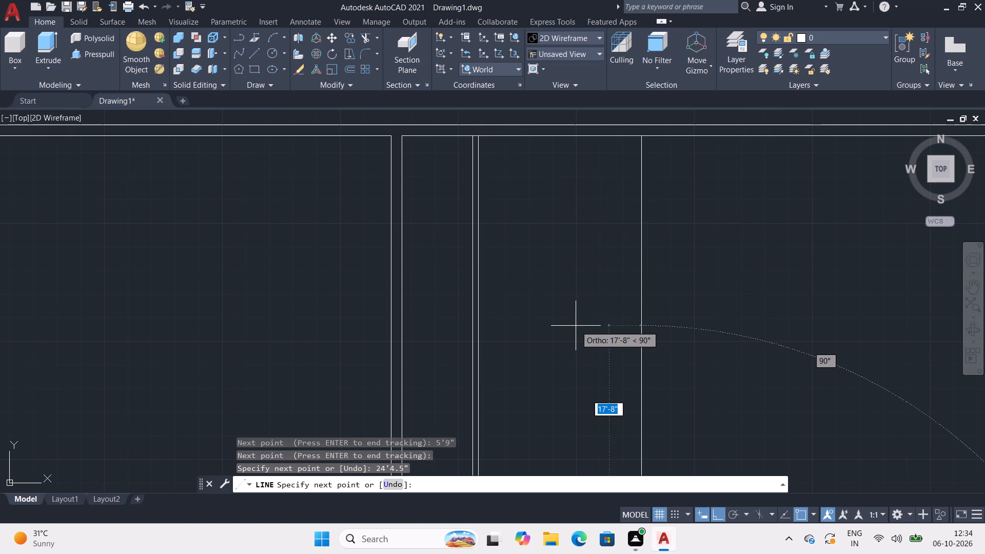
Continue the line 5'-11 1/2" due west from the 24'4.5" line's south end to the thin strip's west line.
{"action": "scroll", "coordinate": [576, 326], "scroll_direction": "down", "scroll_amount": 2}
{"action": "middle_click_drag", "start_coordinate": [575, 327], "coordinate": [564, 279]}
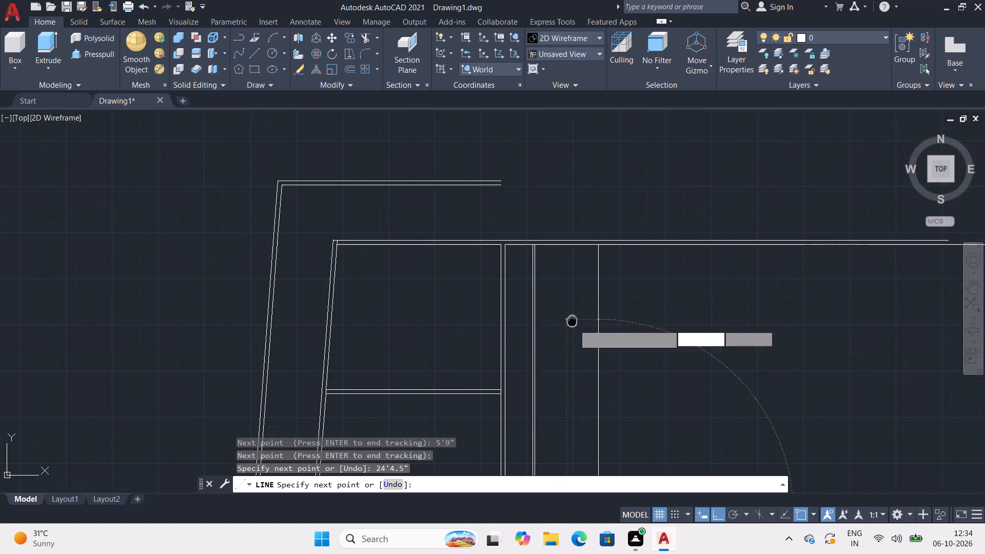
{"action": "middle_click_drag", "start_coordinate": [564, 279], "coordinate": [540, 192]}
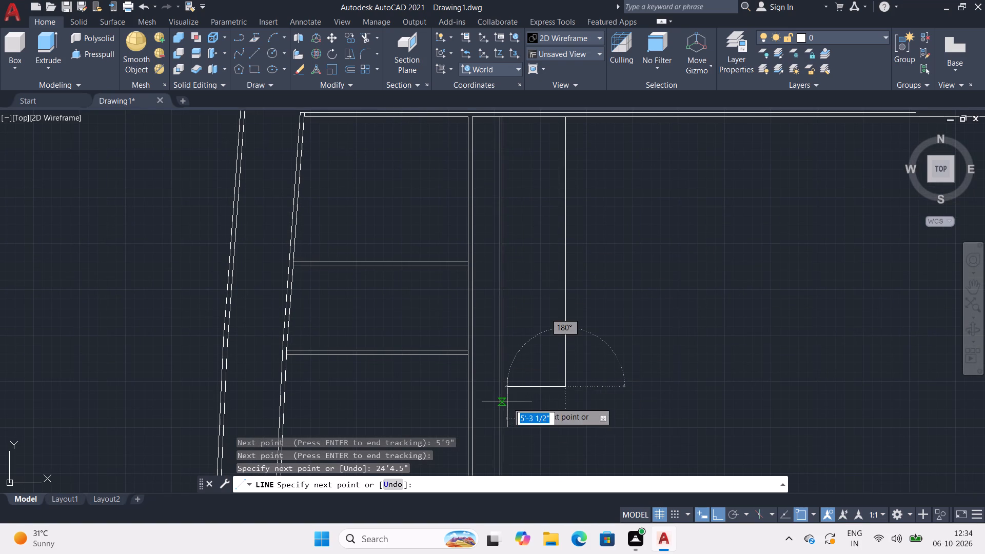
{"action": "middle_click_drag", "start_coordinate": [507, 402], "coordinate": [486, 382]}
{"action": "scroll", "coordinate": [478, 365], "scroll_direction": "up", "scroll_amount": 1}
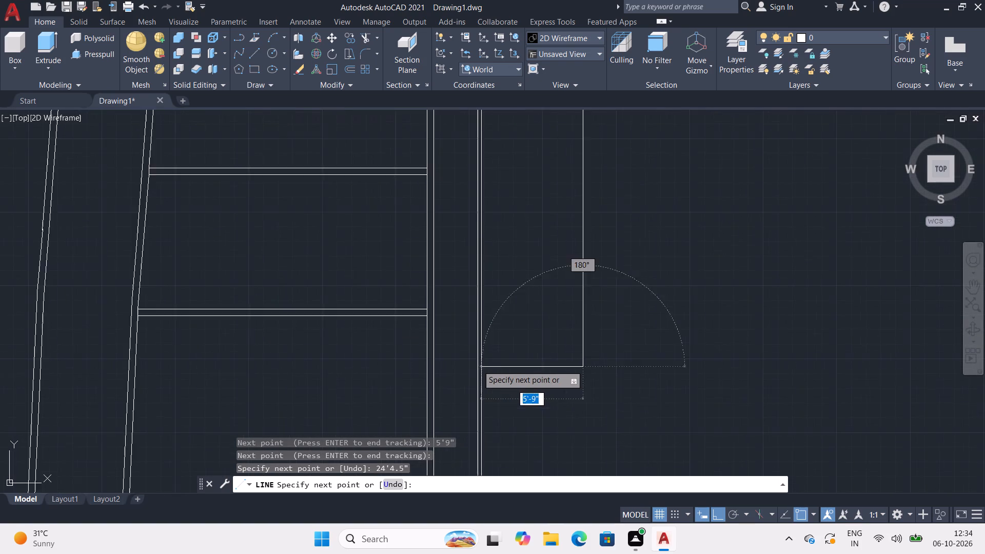
{"action": "scroll", "coordinate": [478, 365], "scroll_direction": "up", "scroll_amount": 2}
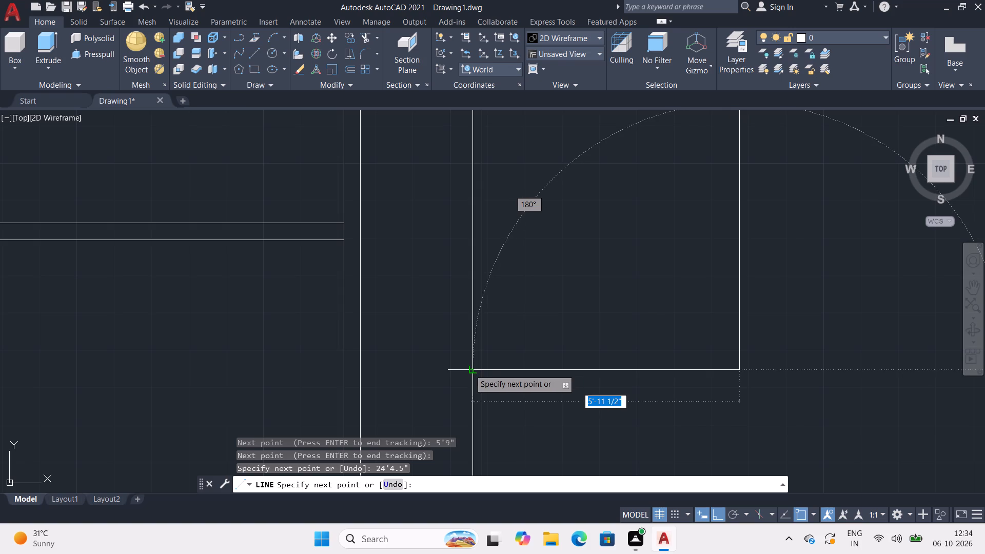
{"action": "left_click", "coordinate": [469, 369]}
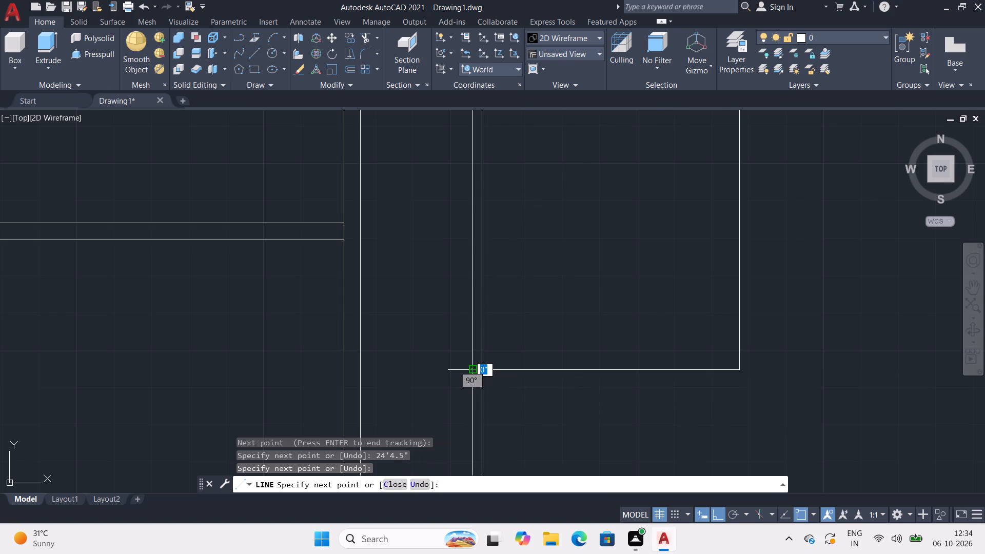
{"action": "key", "text": "space"}
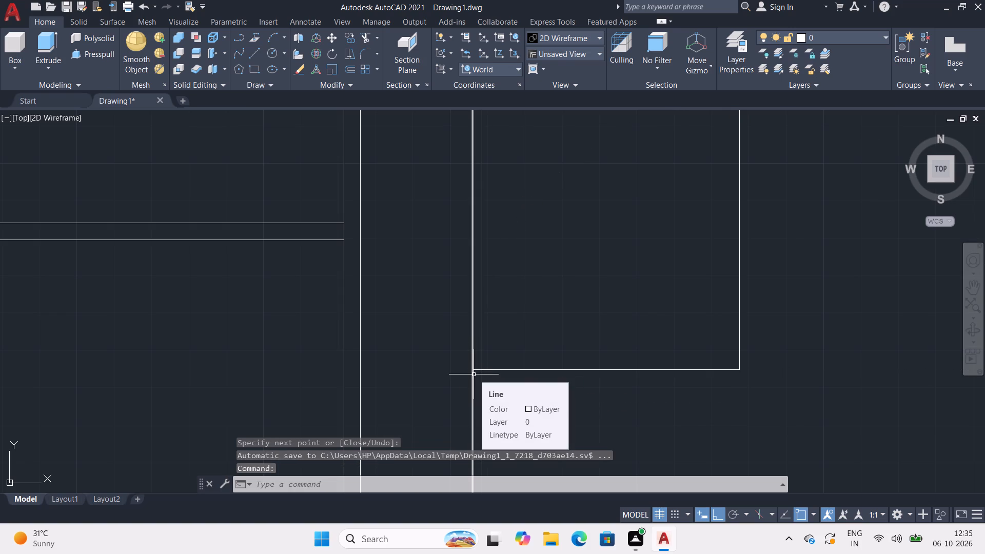
Select the horizontal line joining the thin strip to the south end of the 24'4.5" line.
{"action": "middle_click_drag", "start_coordinate": [474, 374], "coordinate": [456, 319]}
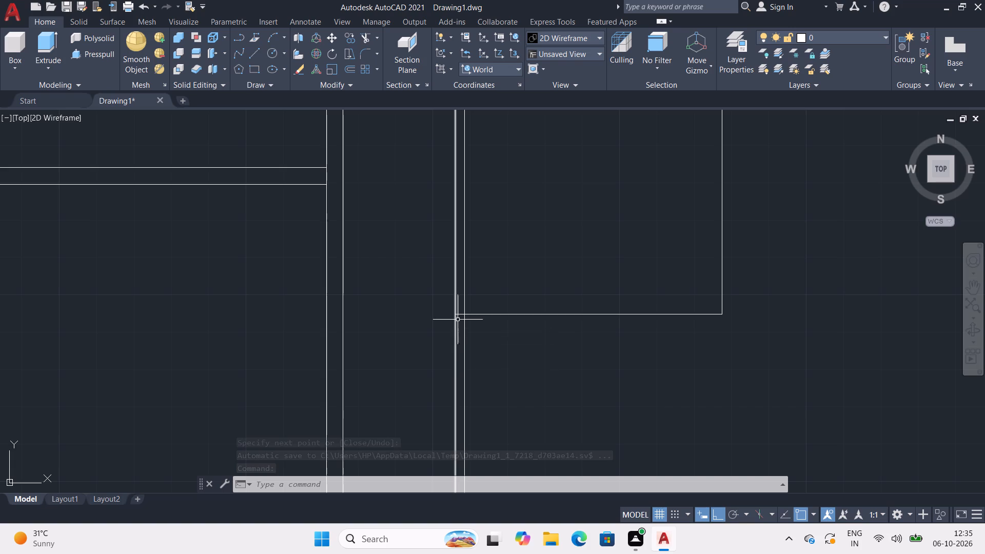
{"action": "middle_click_drag", "start_coordinate": [489, 320], "coordinate": [463, 249]}
{"action": "scroll", "coordinate": [481, 329], "scroll_direction": "down", "scroll_amount": 1}
{"action": "middle_click_drag", "start_coordinate": [483, 349], "coordinate": [443, 260]}
{"action": "middle_click_drag", "start_coordinate": [439, 271], "coordinate": [414, 228]}
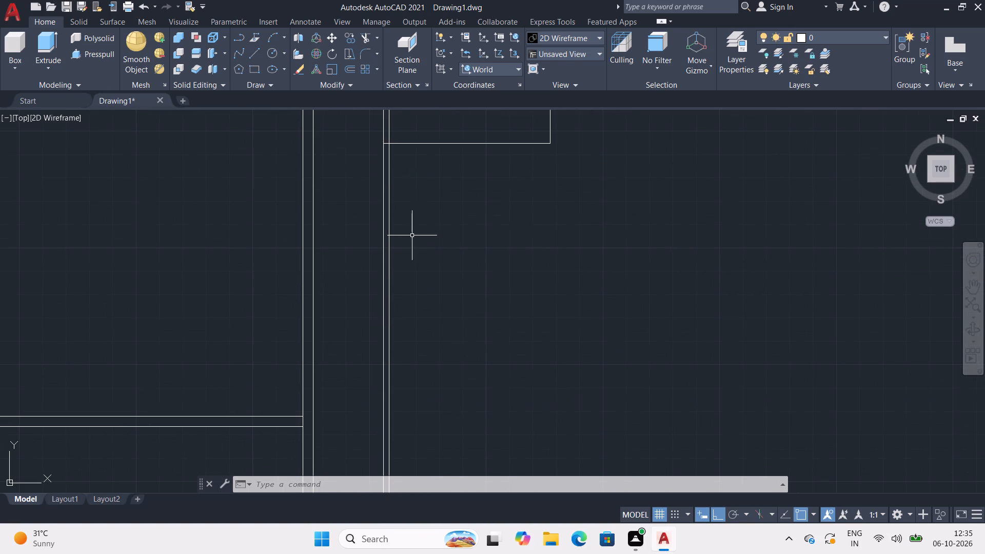
{"action": "left_click", "coordinate": [446, 142]}
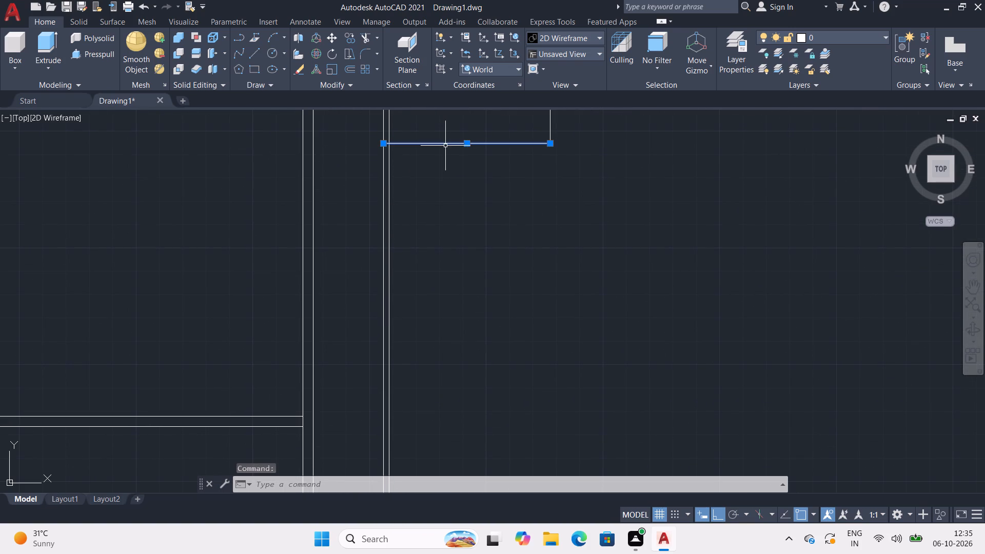
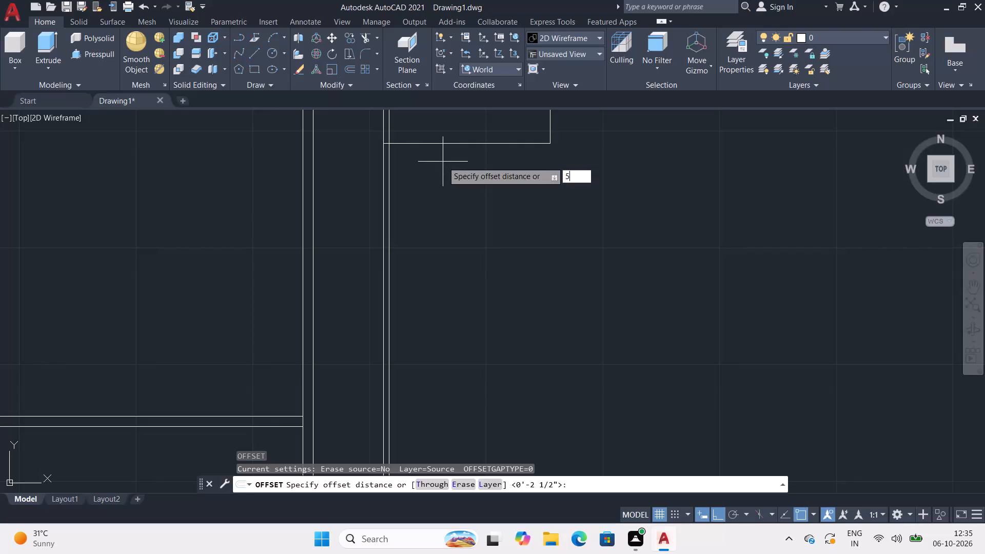
Offset the horizontal line at the enclosed space's south end 5' to the south.
{"action": "left_click", "coordinate": [427, 275]}
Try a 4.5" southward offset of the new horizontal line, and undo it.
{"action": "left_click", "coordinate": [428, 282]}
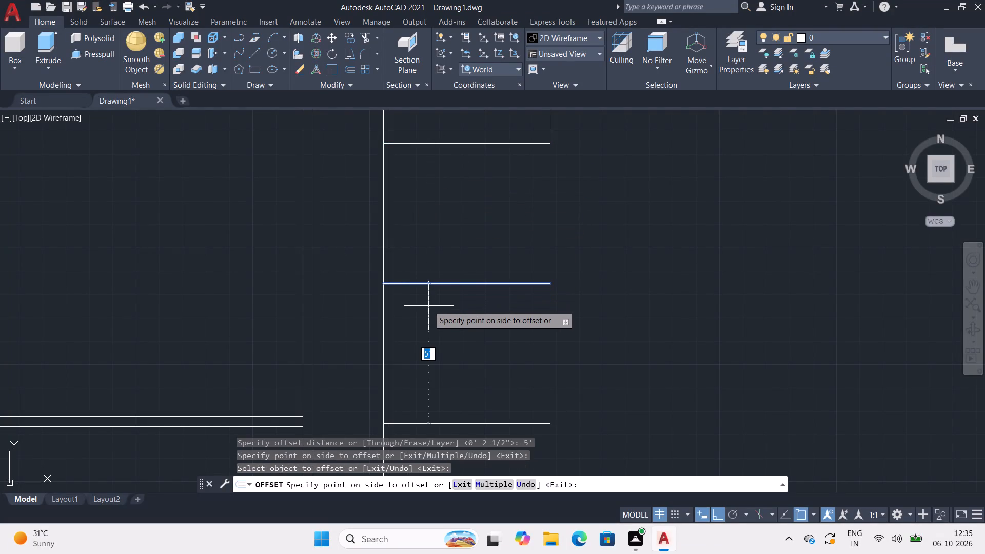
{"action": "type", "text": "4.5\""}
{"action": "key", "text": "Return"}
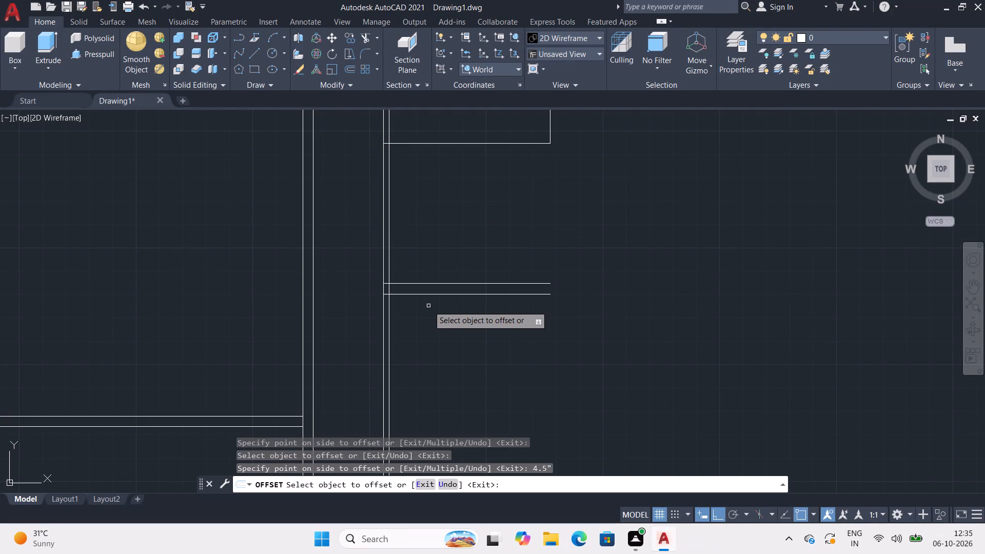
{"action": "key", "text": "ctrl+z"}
Offset the new horizontal line 2.5" to the south to form a thin cross wall.
{"action": "left_click", "coordinate": [434, 282]}
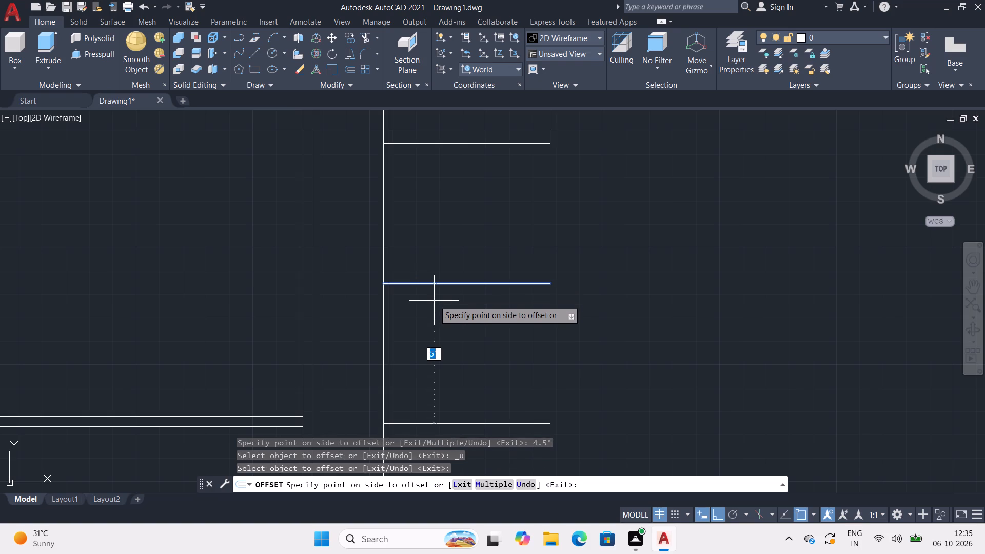
{"action": "type", "text": "2.5\""}
{"action": "key", "text": "Return"}
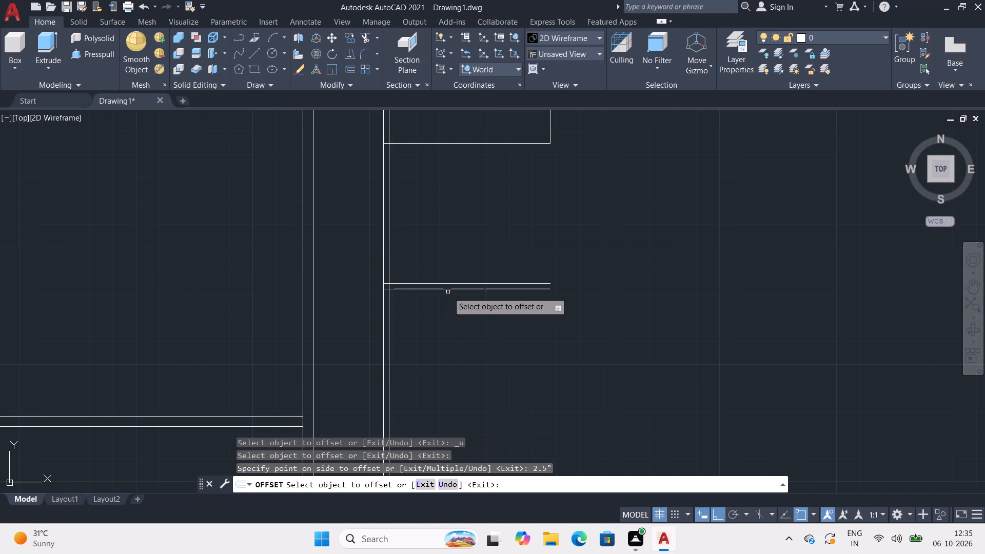
{"action": "key", "text": "Escape"}
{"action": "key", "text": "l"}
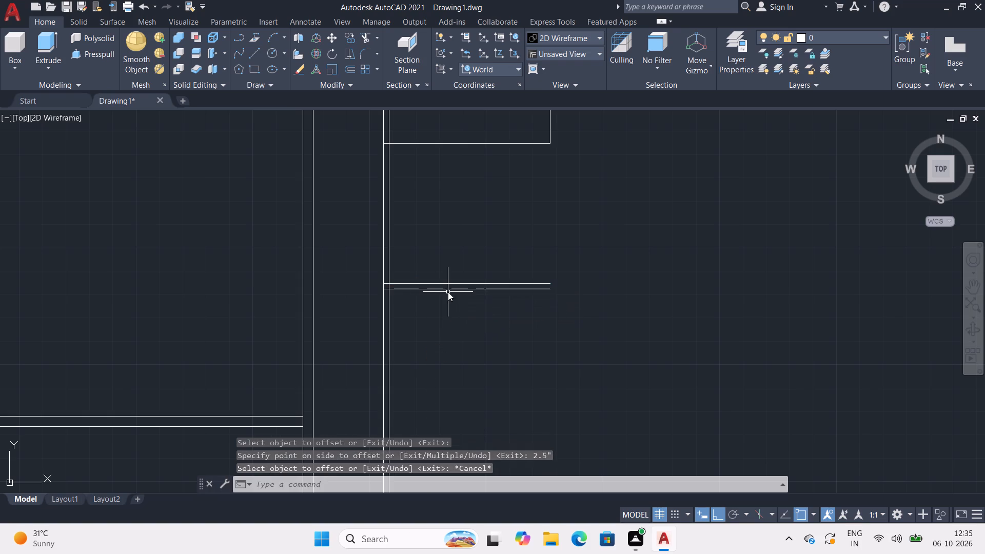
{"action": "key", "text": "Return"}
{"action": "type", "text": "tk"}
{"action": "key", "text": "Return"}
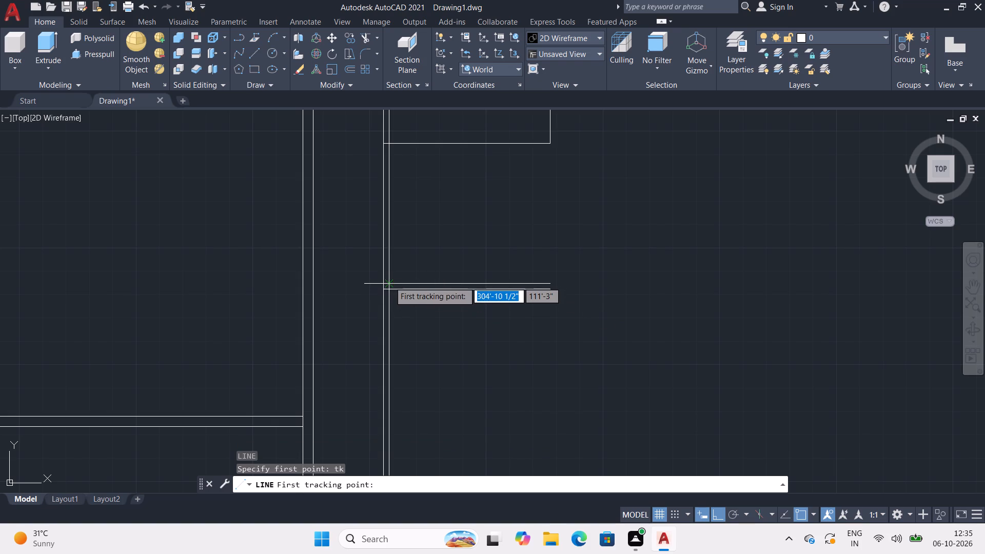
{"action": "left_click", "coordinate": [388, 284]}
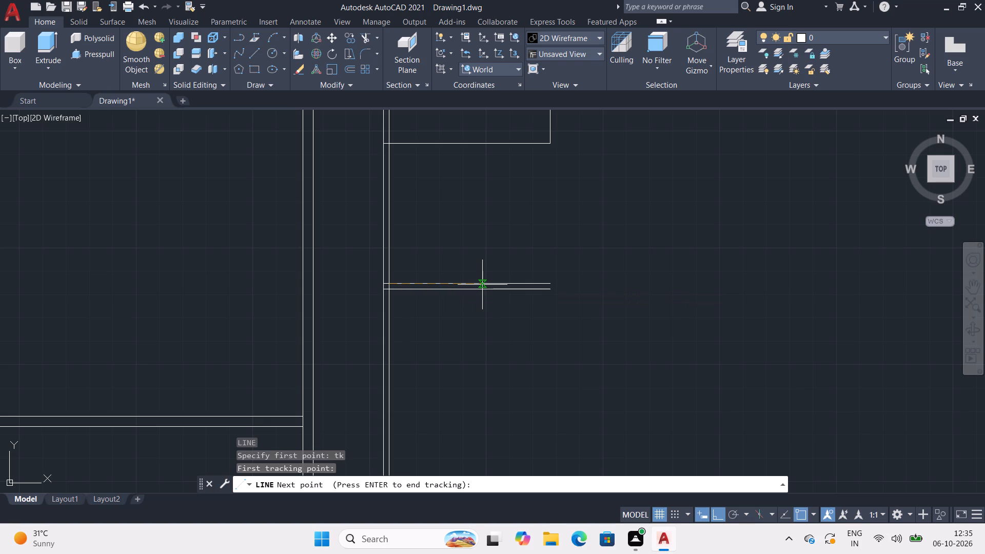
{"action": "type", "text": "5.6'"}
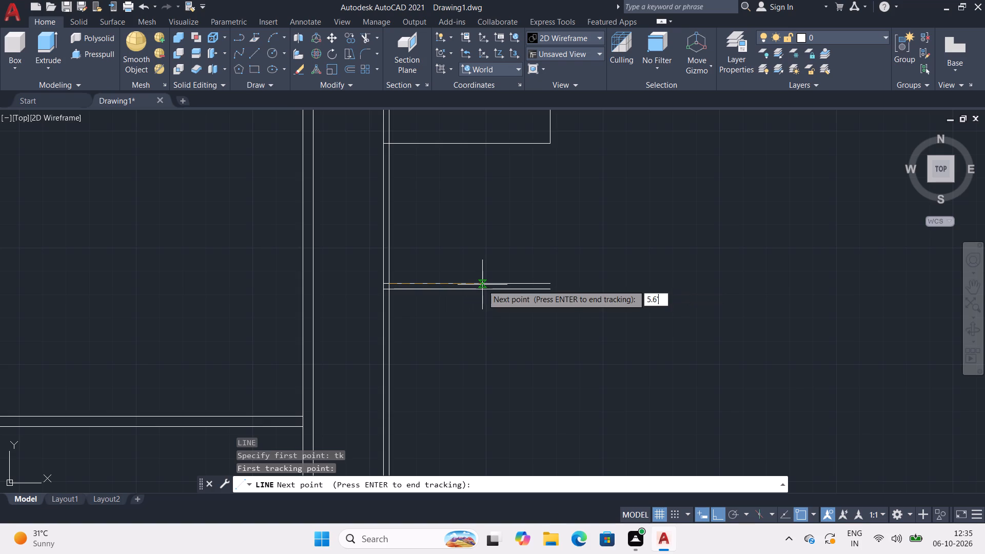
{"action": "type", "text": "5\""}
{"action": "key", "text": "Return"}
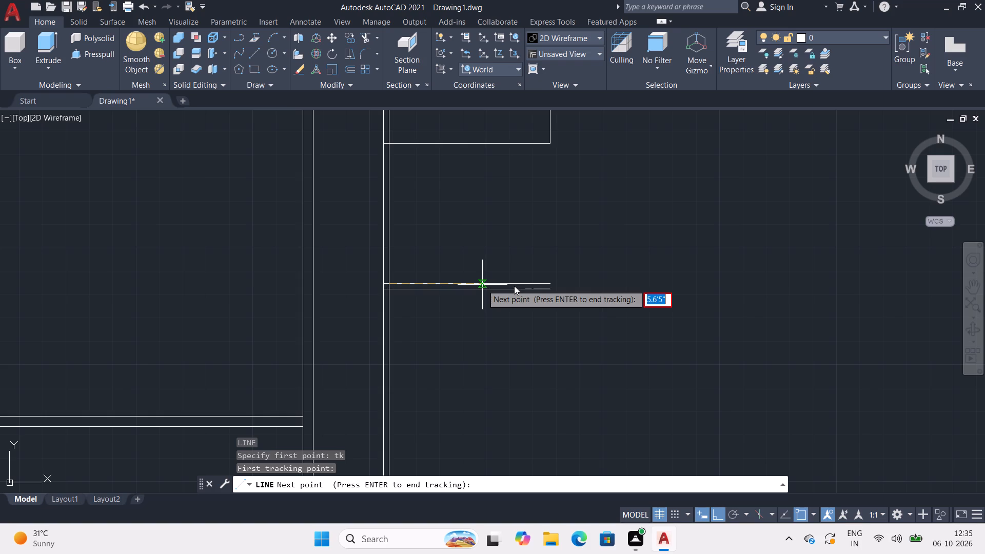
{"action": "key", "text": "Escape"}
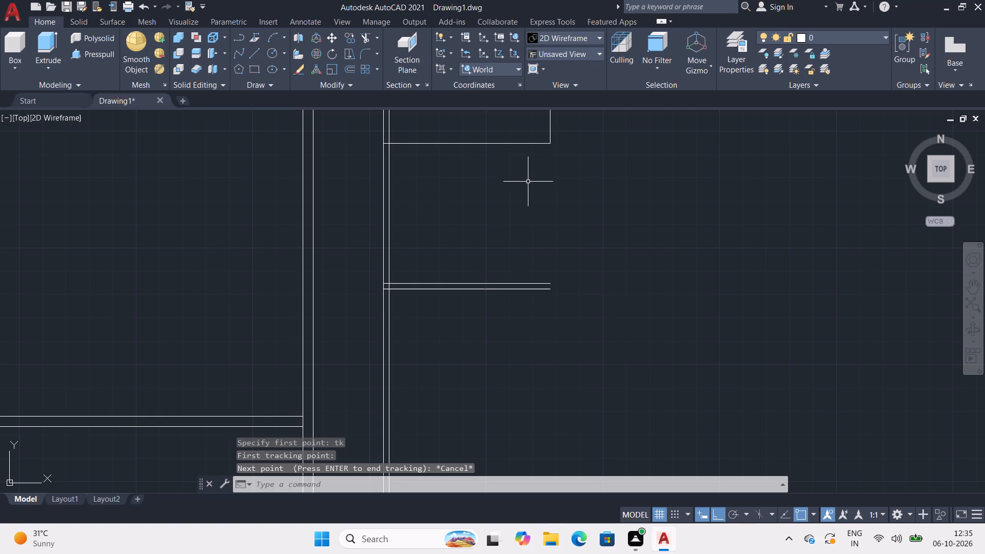
Draw a vertical line from the enclosed space's southeast corner straight south to just beyond the plan's south end.
{"action": "key", "text": "l"}
{"action": "key", "text": "Return"}
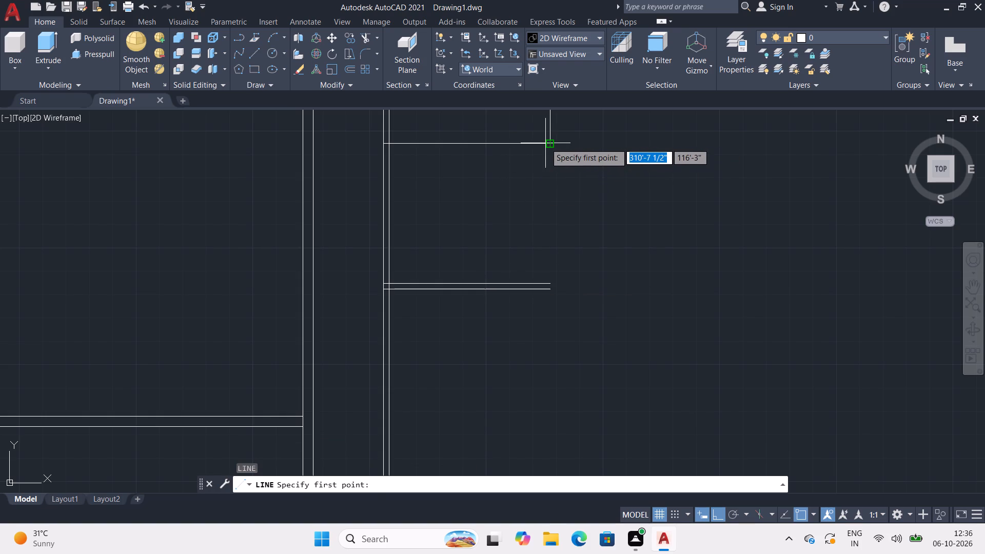
{"action": "left_click", "coordinate": [547, 143]}
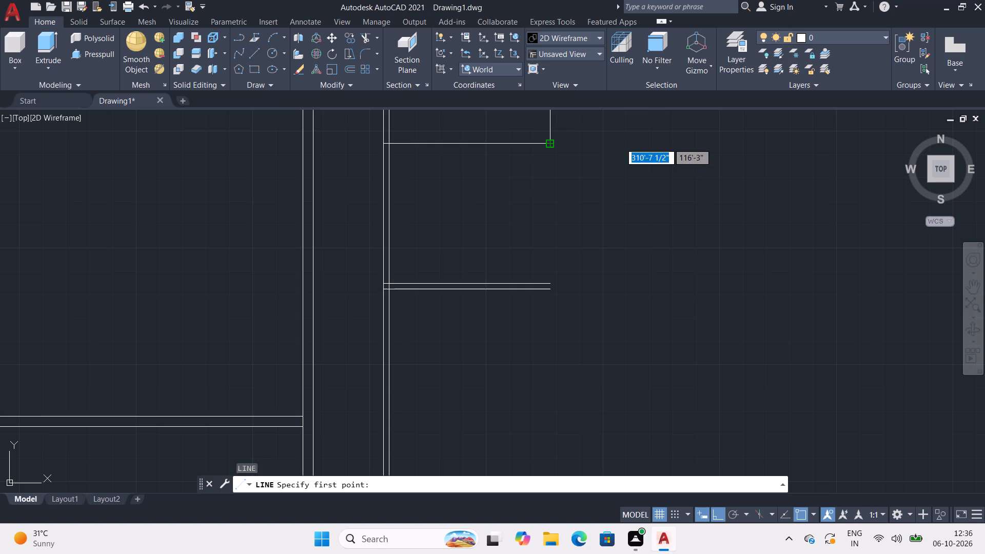
{"action": "scroll", "coordinate": [552, 204], "scroll_direction": "down", "scroll_amount": 5}
{"action": "middle_click_drag", "start_coordinate": [580, 295], "coordinate": [557, 146]}
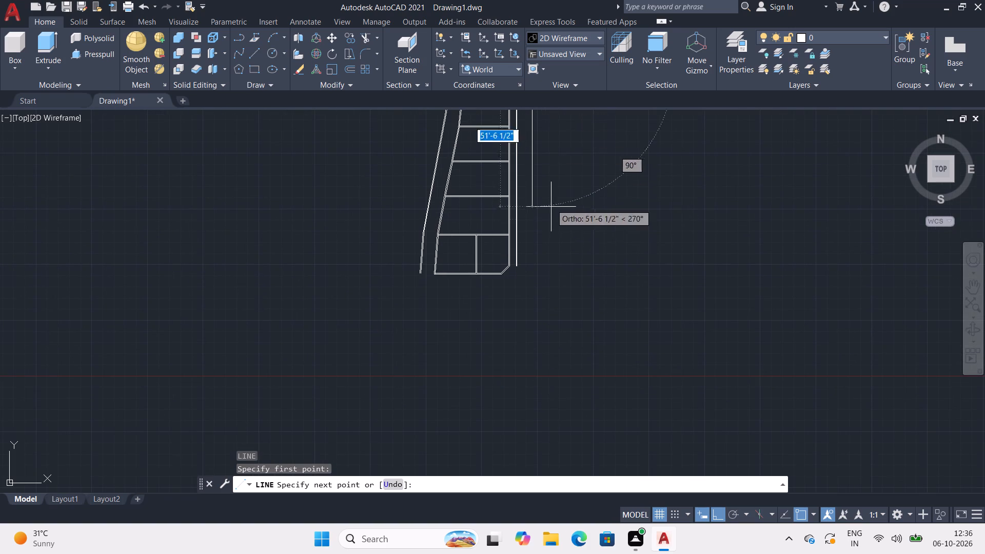
{"action": "left_click", "coordinate": [545, 280]}
{"action": "key", "text": "space"}
Draw a 5'-11 1/2" line west to the thin strip's west line, starting 32'6.5" south of the thin cross wall's lower east end.
{"action": "middle_click_drag", "start_coordinate": [543, 233], "coordinate": [543, 252]}
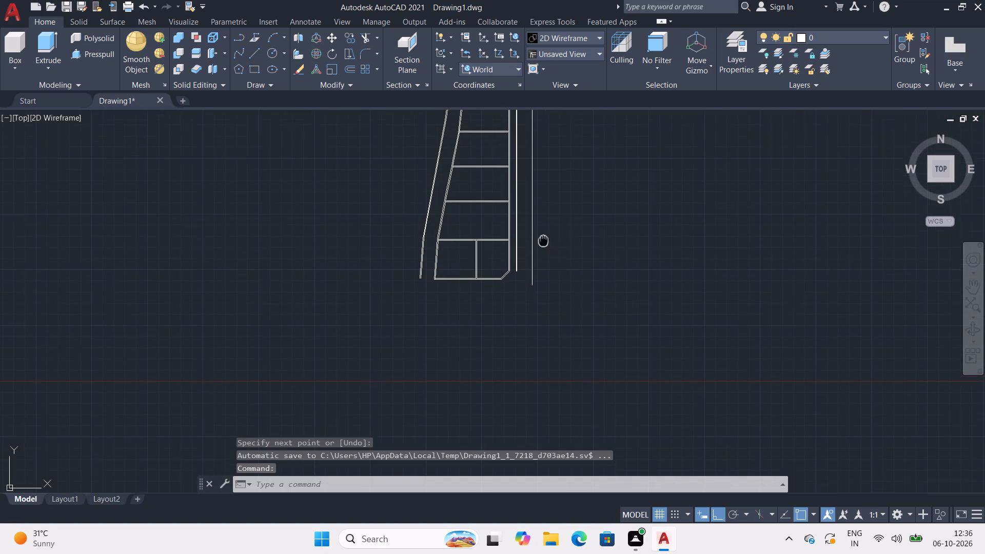
{"action": "middle_click_drag", "start_coordinate": [543, 252], "coordinate": [560, 409]}
{"action": "scroll", "coordinate": [541, 284], "scroll_direction": "up", "scroll_amount": 3}
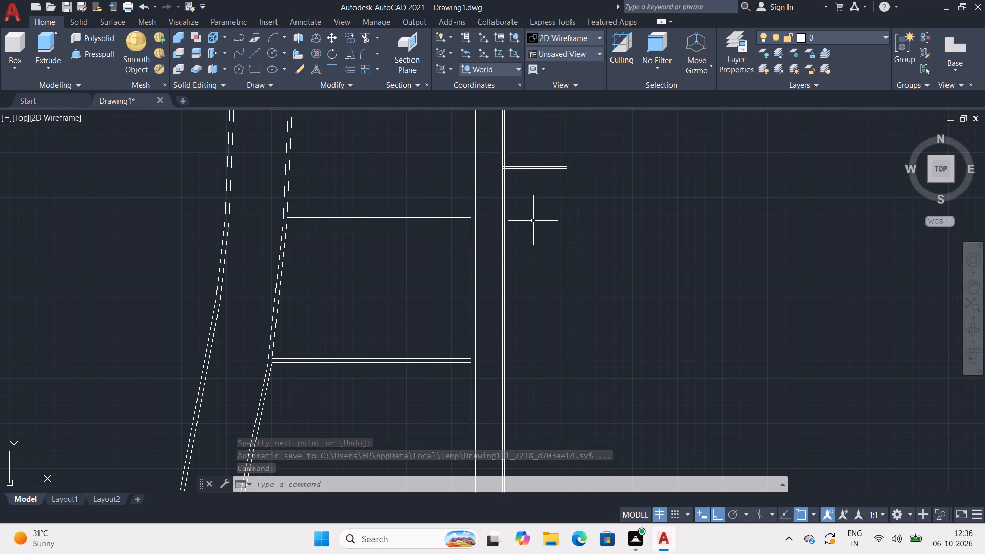
{"action": "key", "text": "l"}
{"action": "key", "text": "Return"}
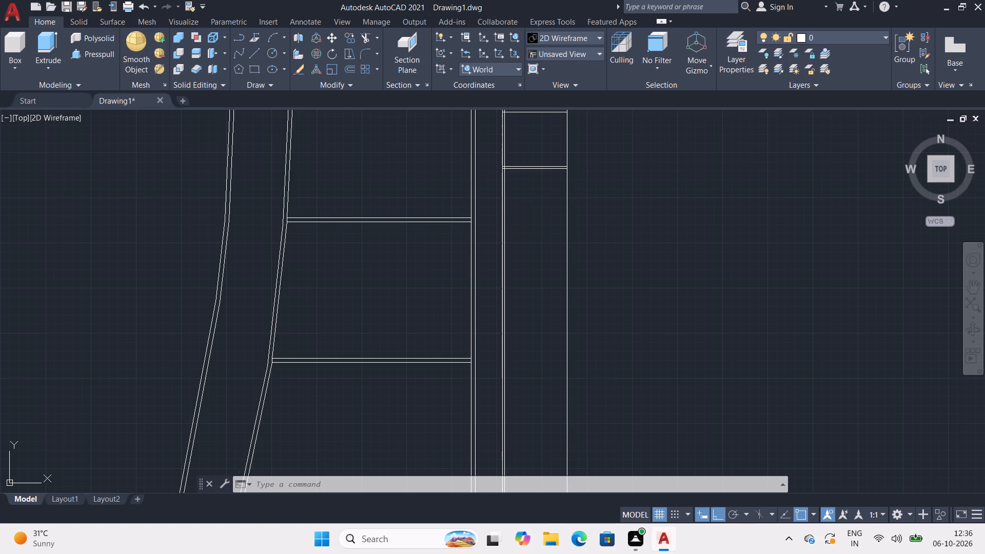
{"action": "type", "text": "tk"}
{"action": "key", "text": "Return"}
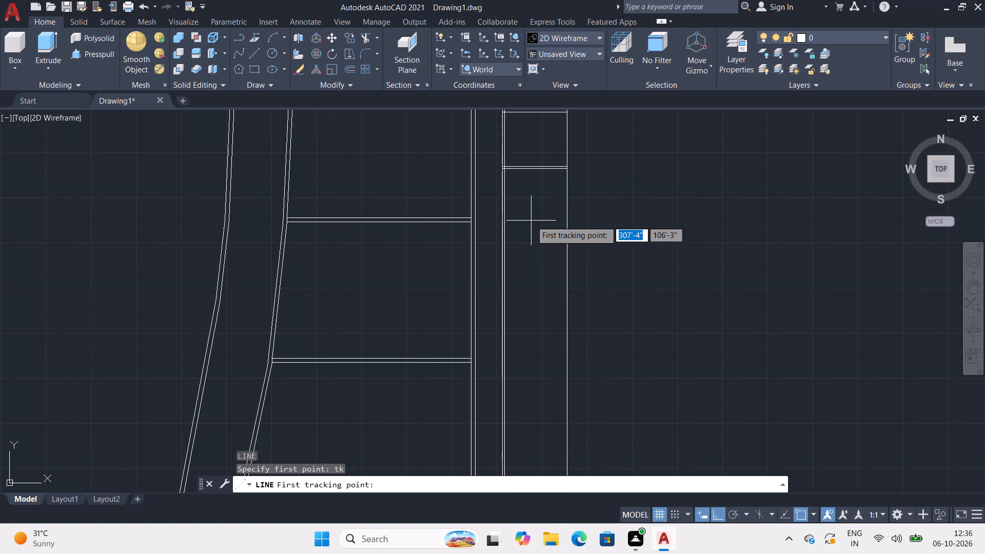
{"action": "scroll", "coordinate": [543, 148], "scroll_direction": "up", "scroll_amount": 2}
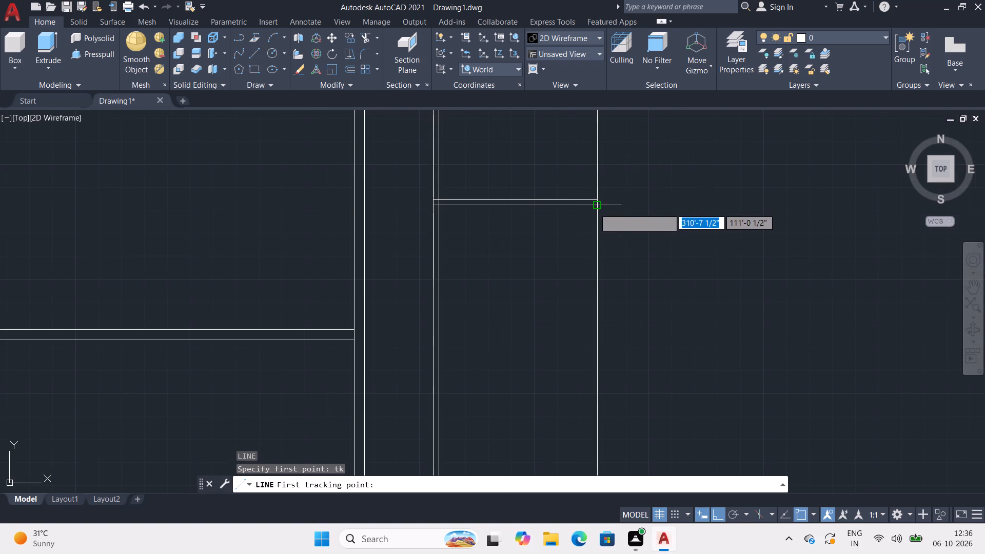
{"action": "left_click", "coordinate": [594, 208]}
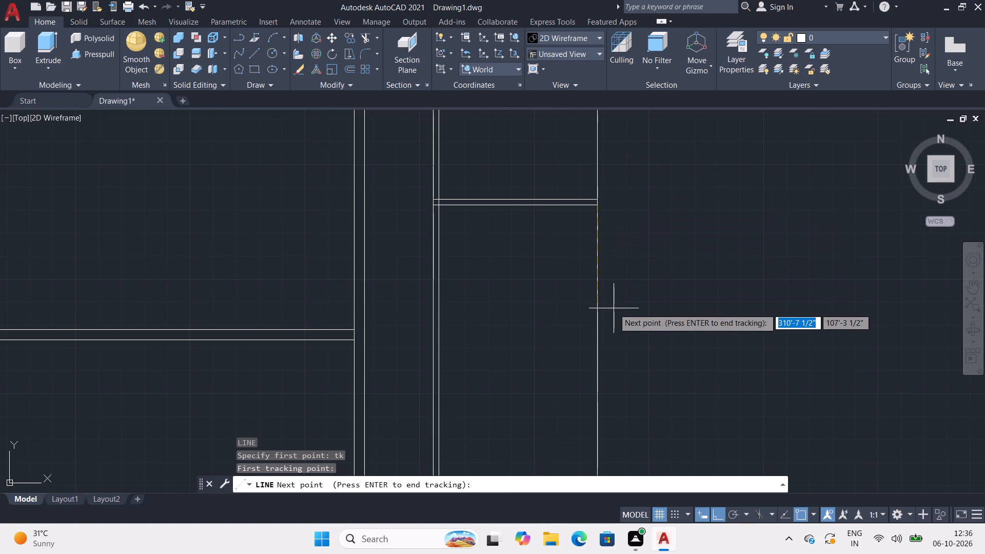
{"action": "type", "text": "32'"}
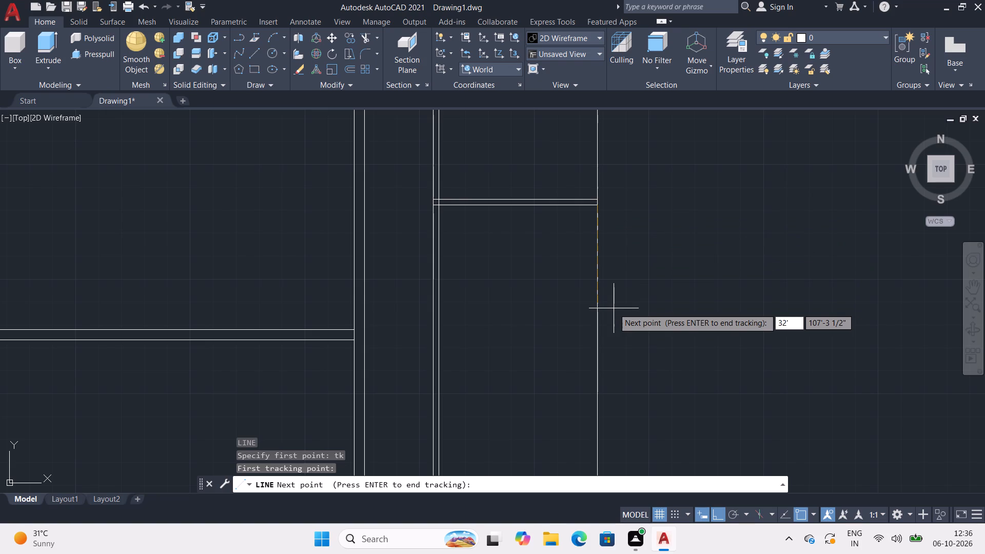
{"action": "type", "text": "6.5\""}
{"action": "key", "text": "Return"}
{"action": "scroll", "coordinate": [617, 315], "scroll_direction": "down", "scroll_amount": 2}
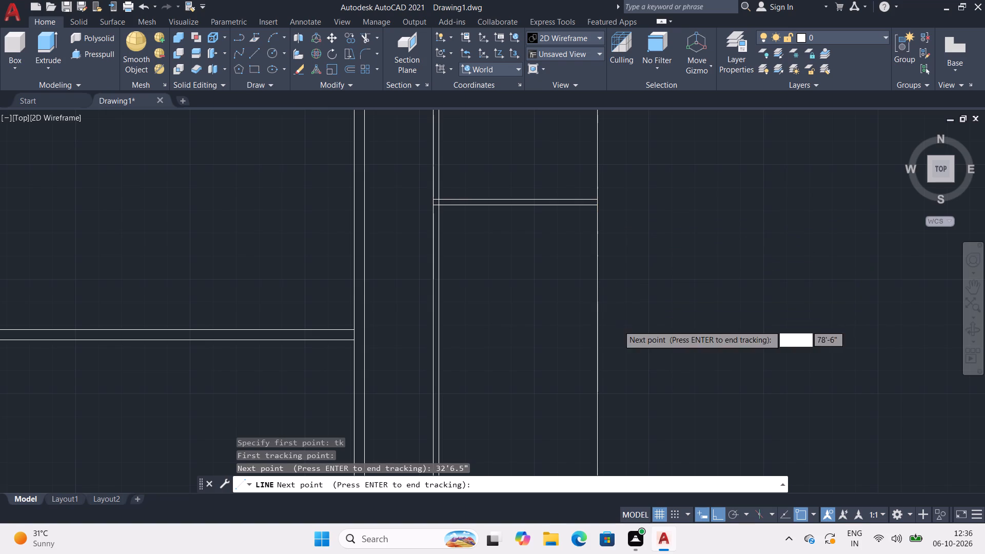
{"action": "scroll", "coordinate": [618, 326], "scroll_direction": "down", "scroll_amount": 4}
{"action": "middle_click_drag", "start_coordinate": [618, 345], "coordinate": [586, 252]}
{"action": "scroll", "coordinate": [586, 279], "scroll_direction": "up", "scroll_amount": 5}
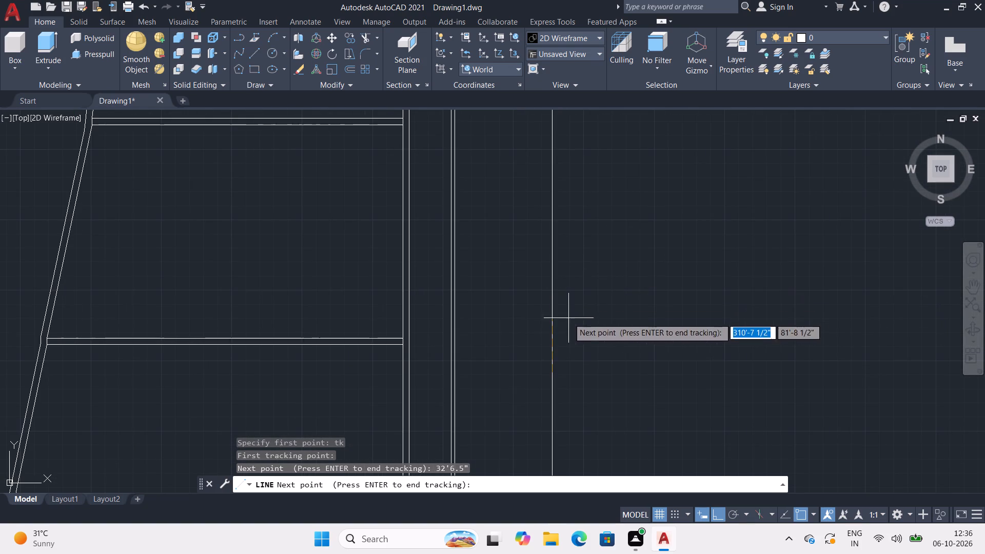
{"action": "key", "text": "Return"}
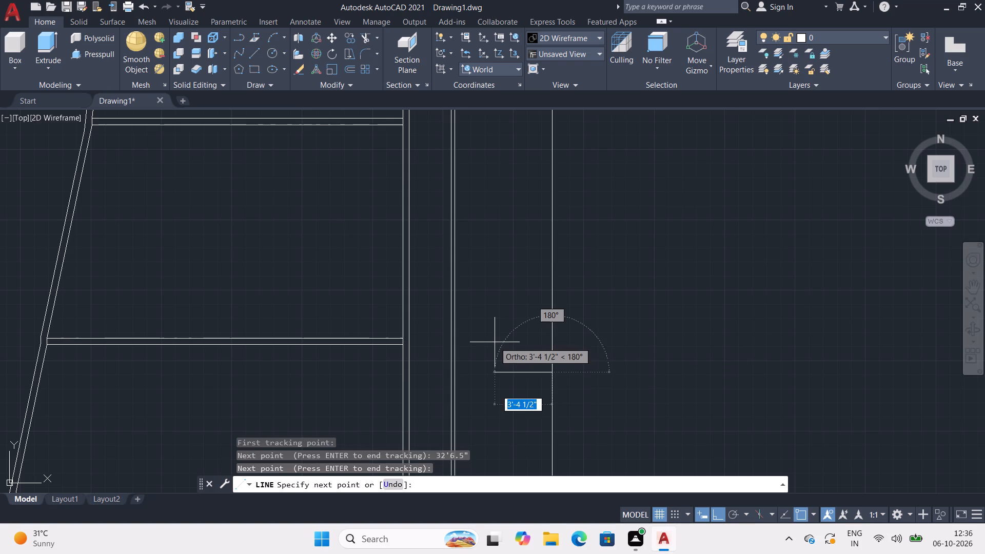
{"action": "left_click", "coordinate": [450, 375]}
{"action": "key", "text": "space"}
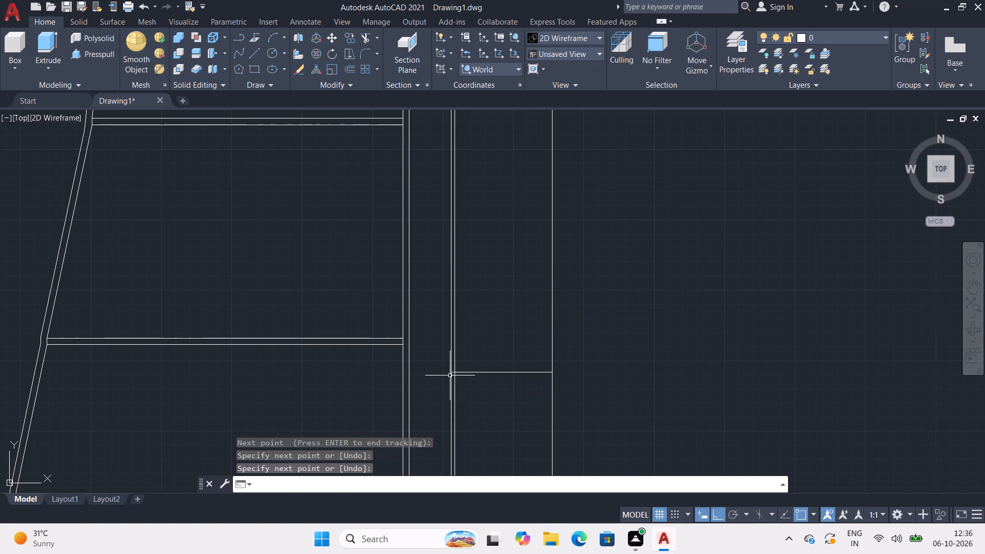
Offset the new 5'-11 1/2" horizontal line 5' to the south.
{"action": "middle_click_drag", "start_coordinate": [460, 362], "coordinate": [454, 280]}
{"action": "scroll", "coordinate": [460, 308], "scroll_direction": "up", "scroll_amount": 1}
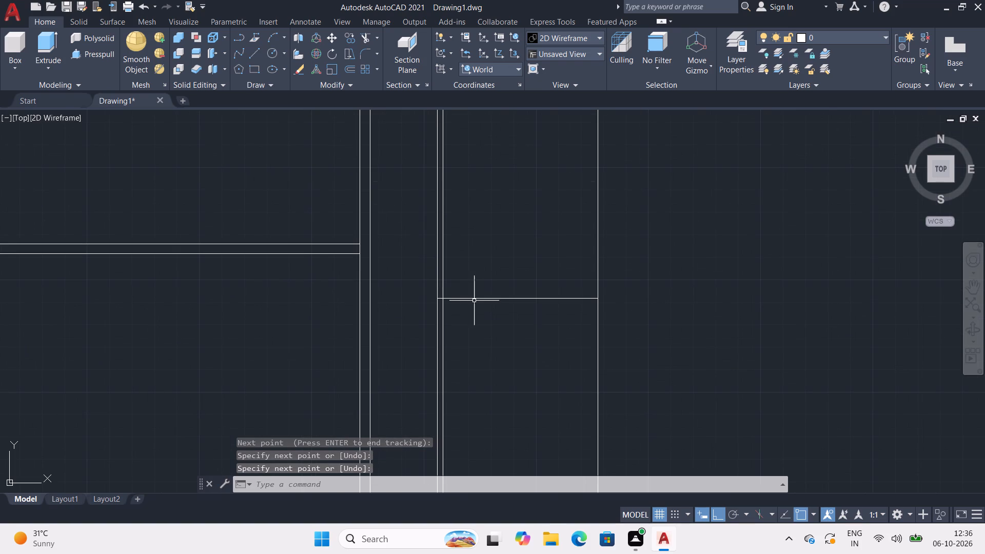
{"action": "left_click", "coordinate": [476, 299]}
{"action": "key", "text": "o"}
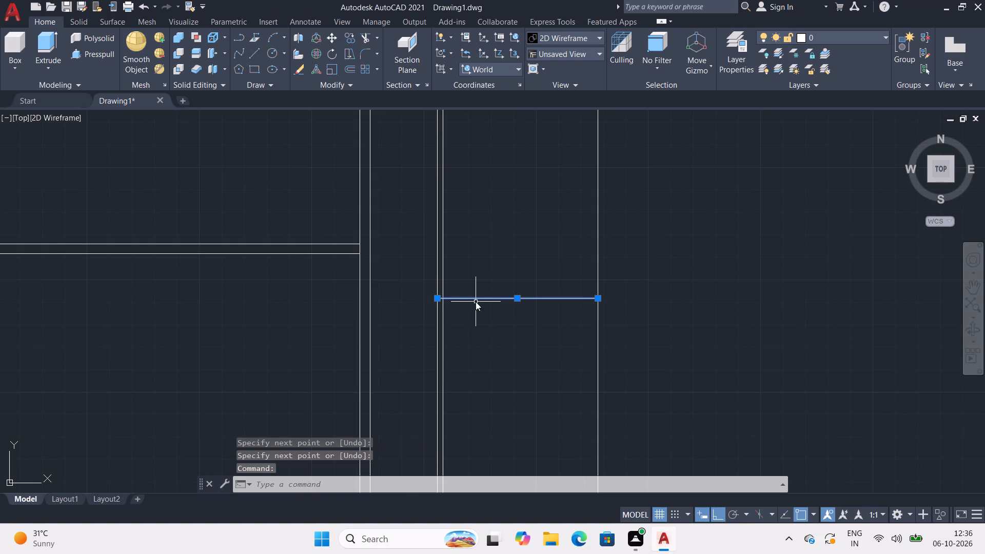
{"action": "key", "text": "Return"}
{"action": "type", "text": "5'"}
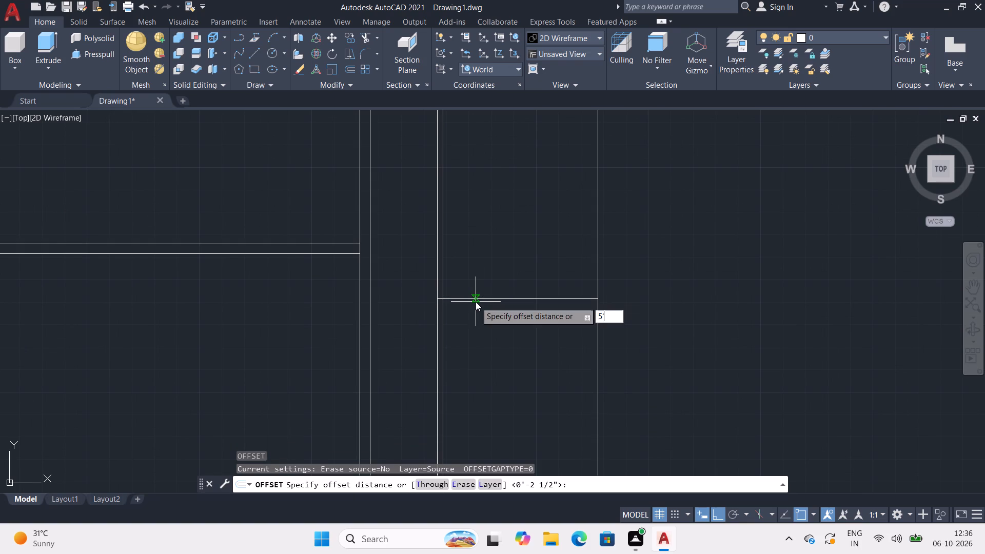
{"action": "key", "text": "Return"}
{"action": "left_click", "coordinate": [476, 375]}
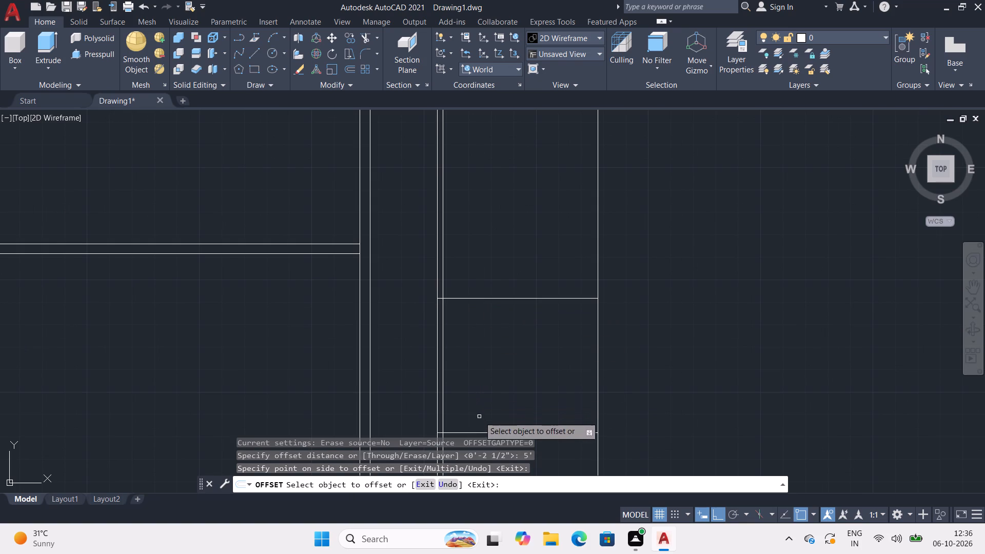
Offset the resulting horizontal line 2.5" to the south to form a second thin cross wall.
{"action": "middle_click_drag", "start_coordinate": [480, 418], "coordinate": [491, 213]}
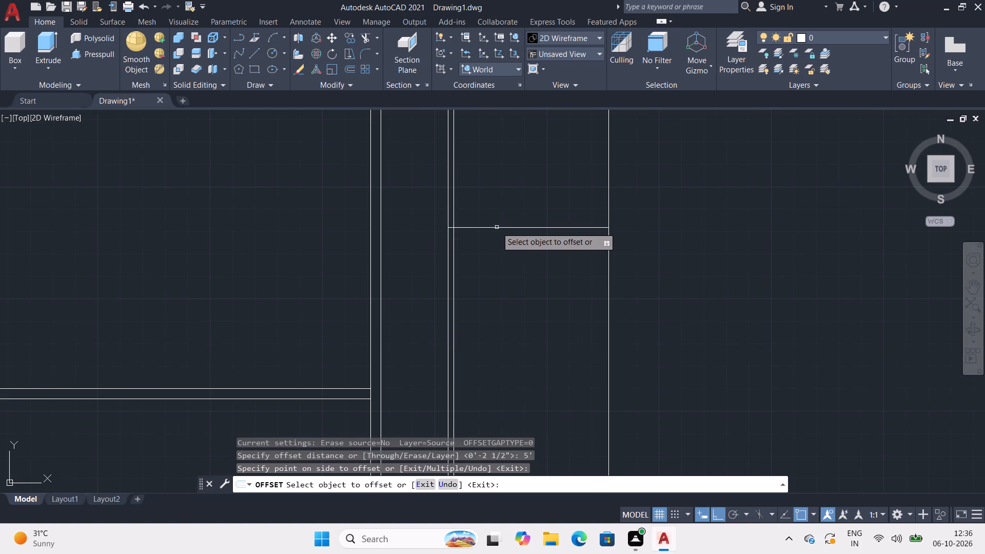
{"action": "left_click", "coordinate": [497, 227]}
{"action": "type", "text": "2.5\""}
{"action": "key", "text": "Return"}
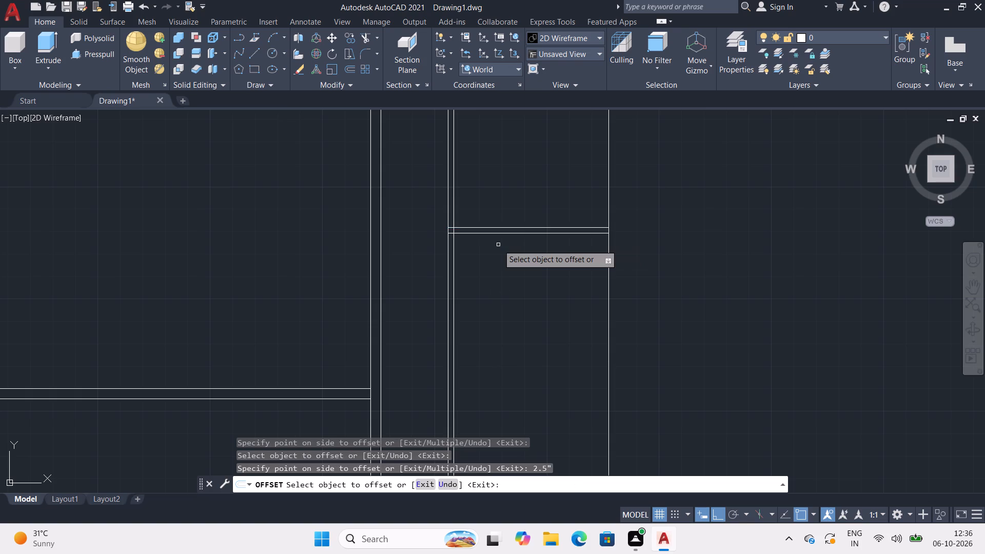
{"action": "key", "text": "Escape"}
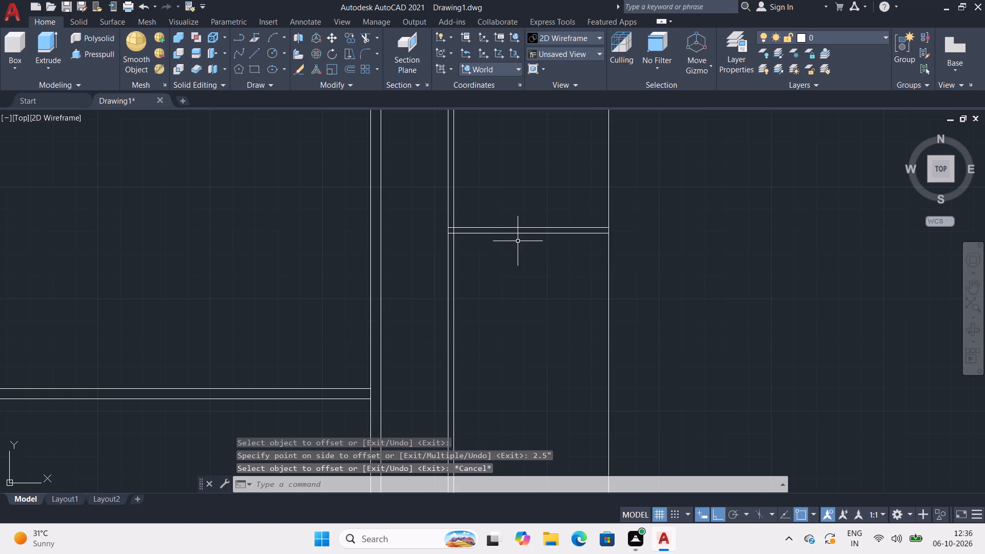
Draw a 5'-11 1/2" line west to the thin strip's west line, starting 16'6" south of the second thin cross wall's east end.
{"action": "key", "text": "l"}
{"action": "key", "text": "Return"}
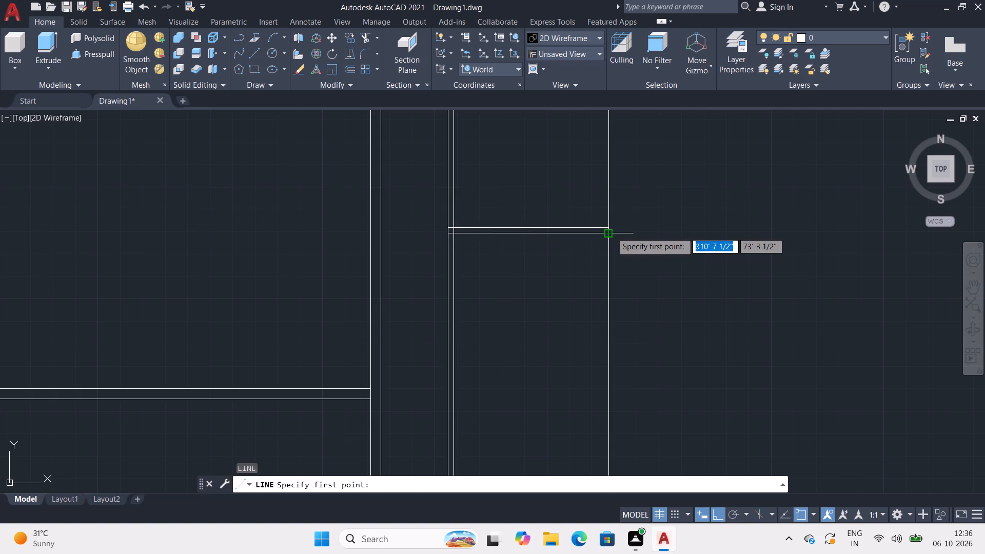
{"action": "type", "text": "tk"}
{"action": "key", "text": "Return"}
{"action": "left_click", "coordinate": [609, 227]}
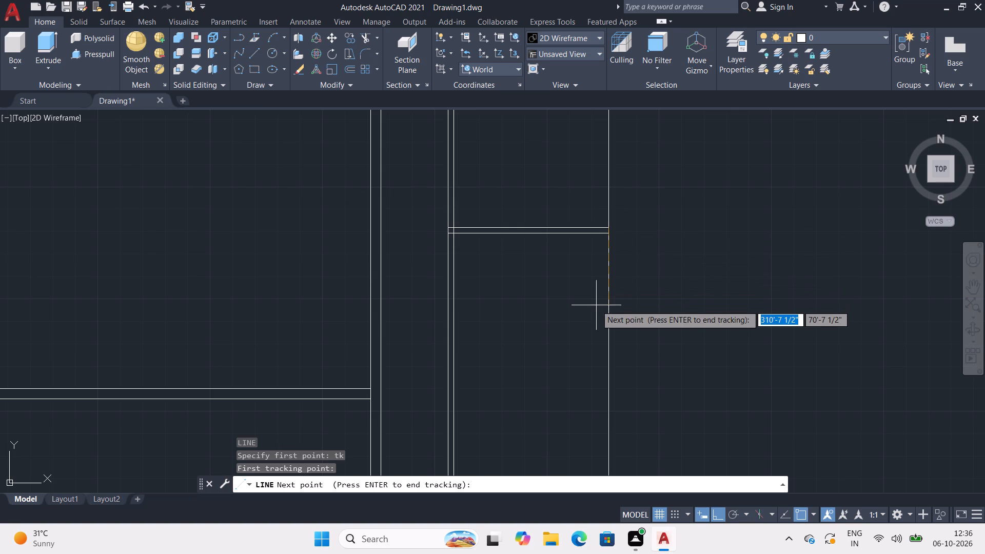
{"action": "type", "text": "16'6\""}
{"action": "key", "text": "Return"}
{"action": "key", "text": "Return"}
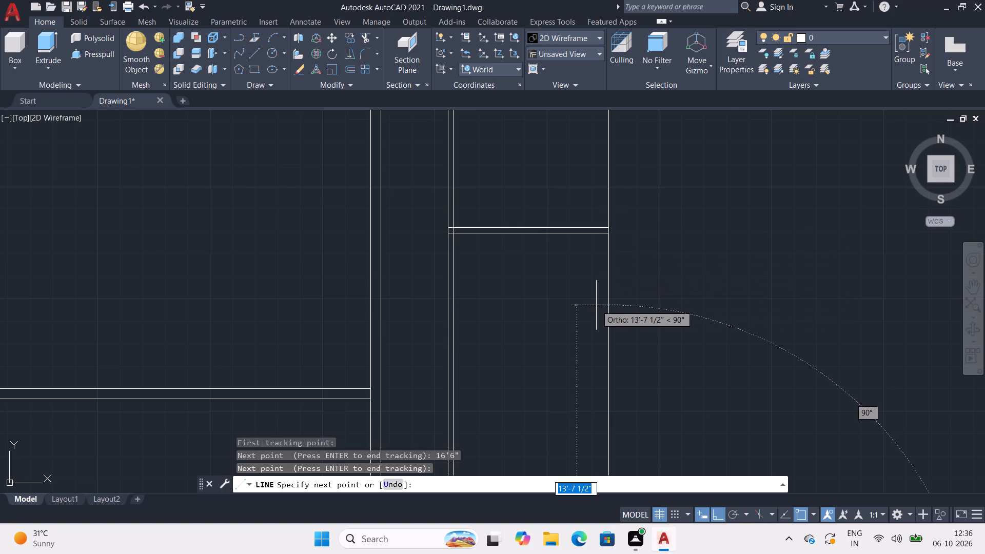
{"action": "scroll", "coordinate": [596, 310], "scroll_direction": "down", "scroll_amount": 2}
{"action": "middle_click_drag", "start_coordinate": [596, 311], "coordinate": [582, 123]}
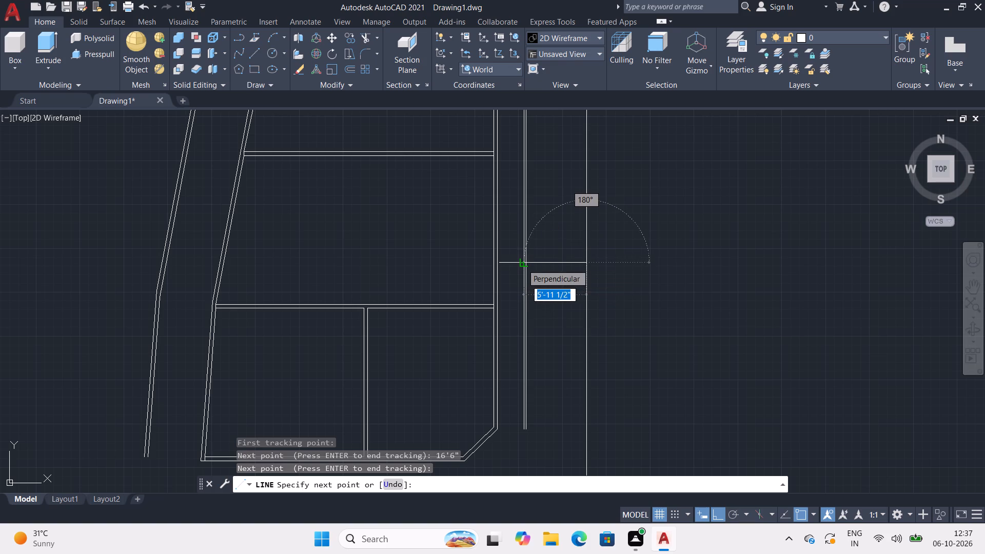
{"action": "middle_click_drag", "start_coordinate": [522, 264], "coordinate": [515, 259]}
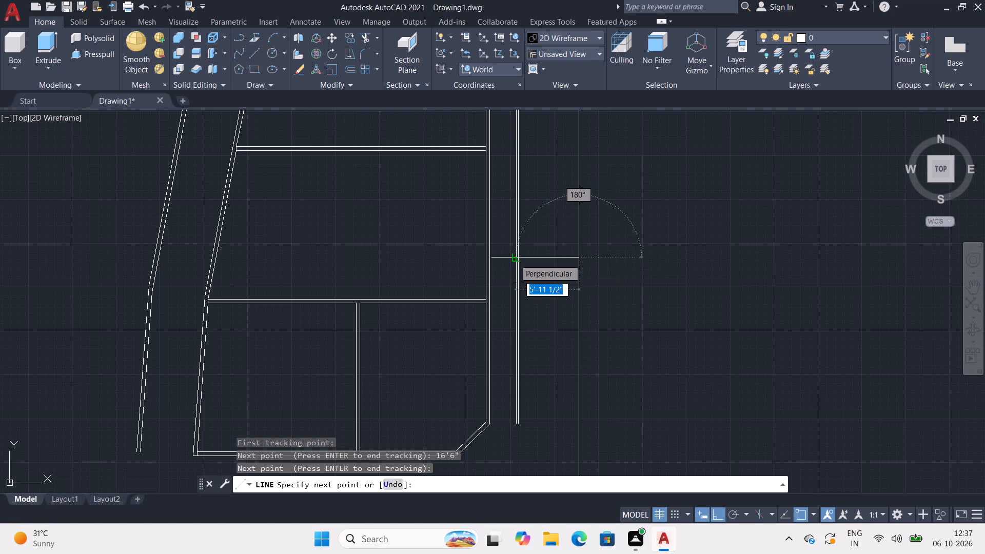
{"action": "scroll", "coordinate": [515, 259], "scroll_direction": "up", "scroll_amount": 5}
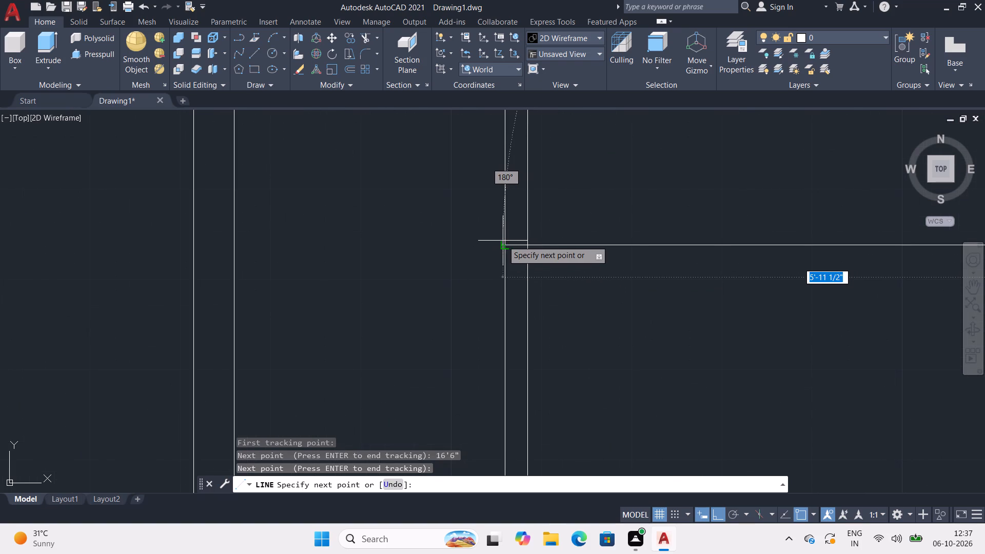
{"action": "left_click", "coordinate": [503, 244]}
{"action": "key", "text": "space"}
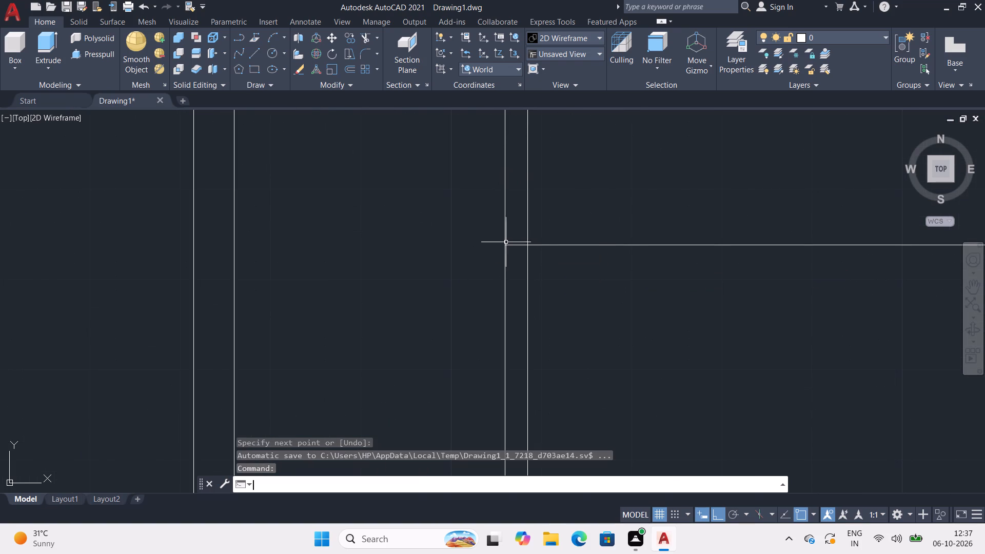
Trim the eastern strip's vertical lines south of the new horizontal line.
{"action": "scroll", "coordinate": [510, 239], "scroll_direction": "down", "scroll_amount": 3}
{"action": "middle_click_drag", "start_coordinate": [515, 236], "coordinate": [497, 335]}
{"action": "type", "text": "tr"}
{"action": "key", "text": "Return"}
{"action": "left_click_drag", "start_coordinate": [667, 362], "coordinate": [460, 354]}
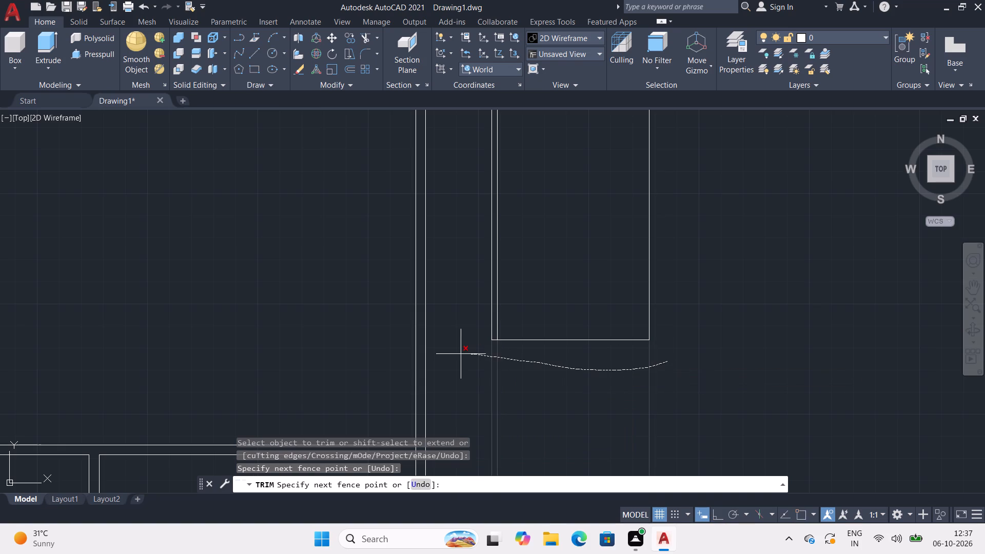
{"action": "left_click_drag", "start_coordinate": [460, 354], "coordinate": [458, 354]}
Trim the strip's vertical lines across the southern 5' gap, plus the overlapping stubs in the second cross wall's west corner.
{"action": "scroll", "coordinate": [476, 337], "scroll_direction": "down", "scroll_amount": 4}
{"action": "middle_click_drag", "start_coordinate": [498, 273], "coordinate": [493, 334]}
{"action": "scroll", "coordinate": [497, 329], "scroll_direction": "up", "scroll_amount": 3}
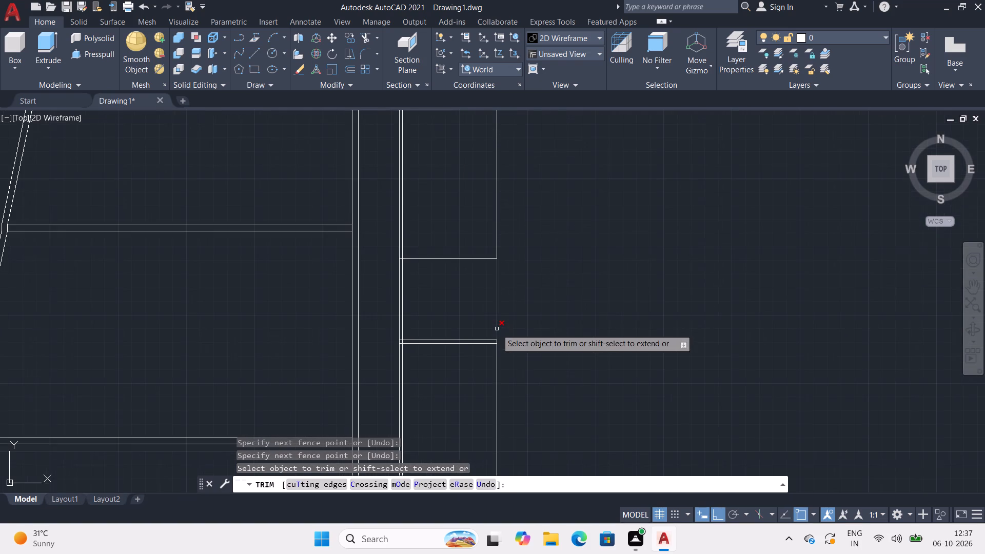
{"action": "left_click_drag", "start_coordinate": [510, 309], "coordinate": [394, 308]}
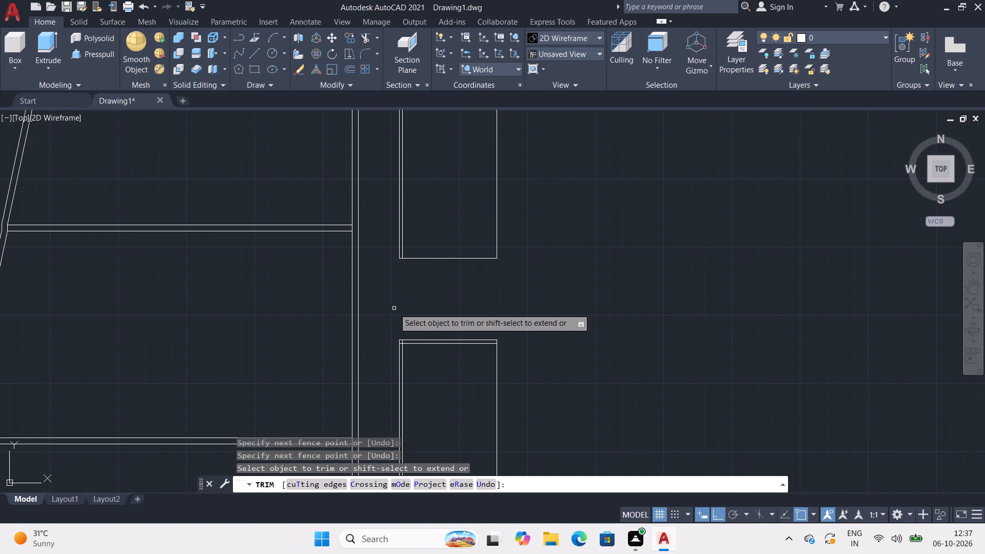
{"action": "scroll", "coordinate": [406, 342], "scroll_direction": "up", "scroll_amount": 4}
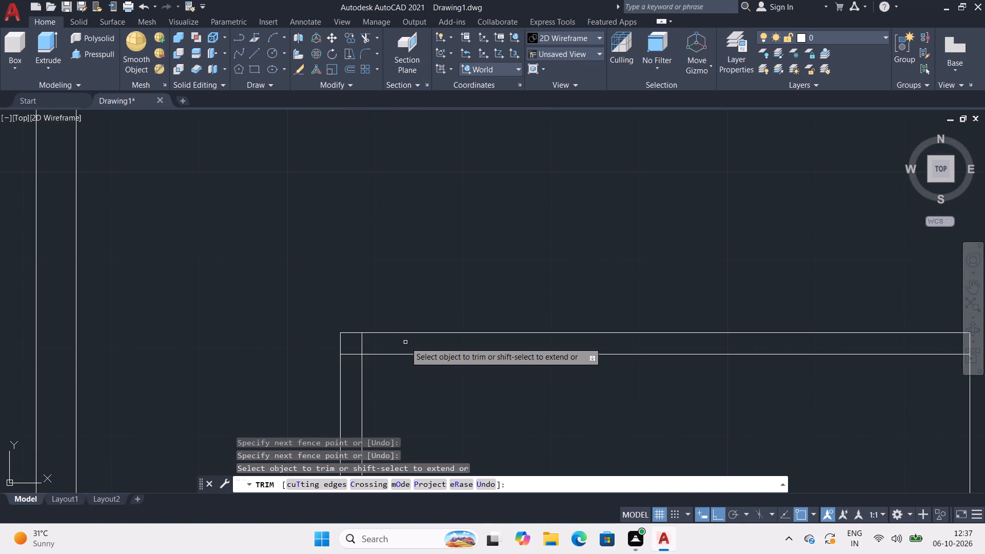
{"action": "left_click_drag", "start_coordinate": [375, 339], "coordinate": [362, 350]}
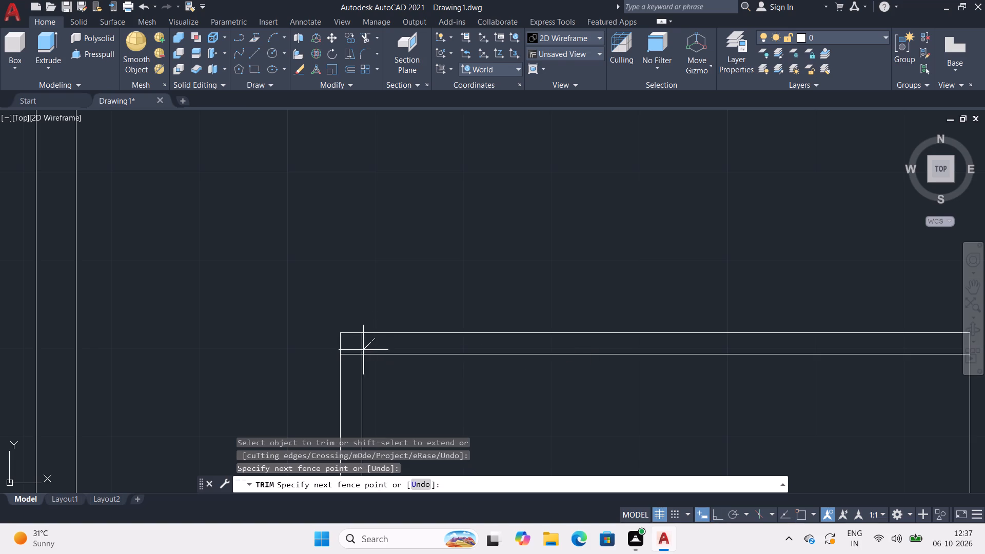
{"action": "left_click_drag", "start_coordinate": [362, 350], "coordinate": [355, 359]}
Trim the strip's vertical lines across the northern 5' gap, plus the overlapping stubs in the first cross wall's west corner.
{"action": "scroll", "coordinate": [396, 256], "scroll_direction": "down", "scroll_amount": 5}
{"action": "middle_click_drag", "start_coordinate": [396, 256], "coordinate": [414, 366]}
{"action": "middle_click_drag", "start_coordinate": [423, 296], "coordinate": [426, 469]}
{"action": "middle_click_drag", "start_coordinate": [431, 355], "coordinate": [424, 429]}
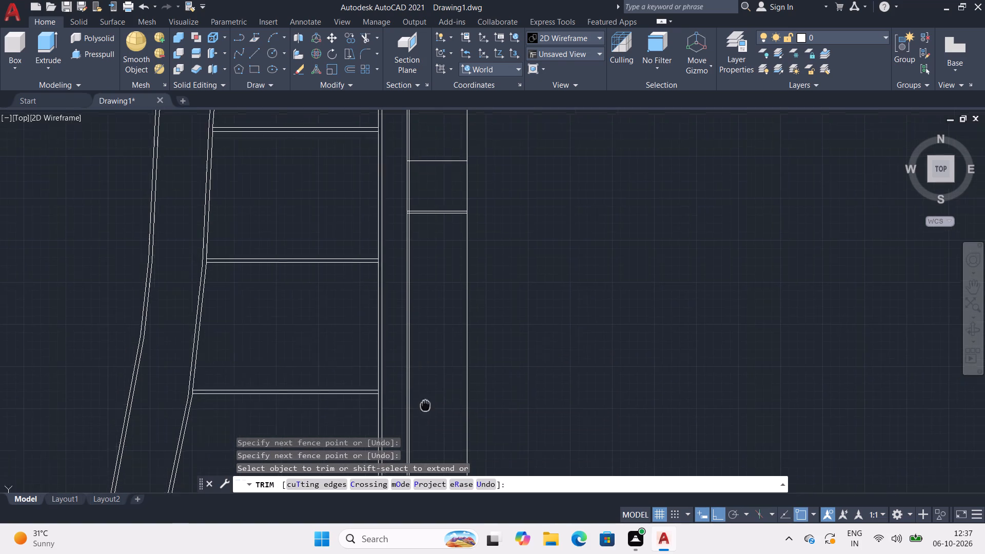
{"action": "middle_click_drag", "start_coordinate": [424, 429], "coordinate": [423, 481]}
{"action": "left_click_drag", "start_coordinate": [497, 252], "coordinate": [409, 256]}
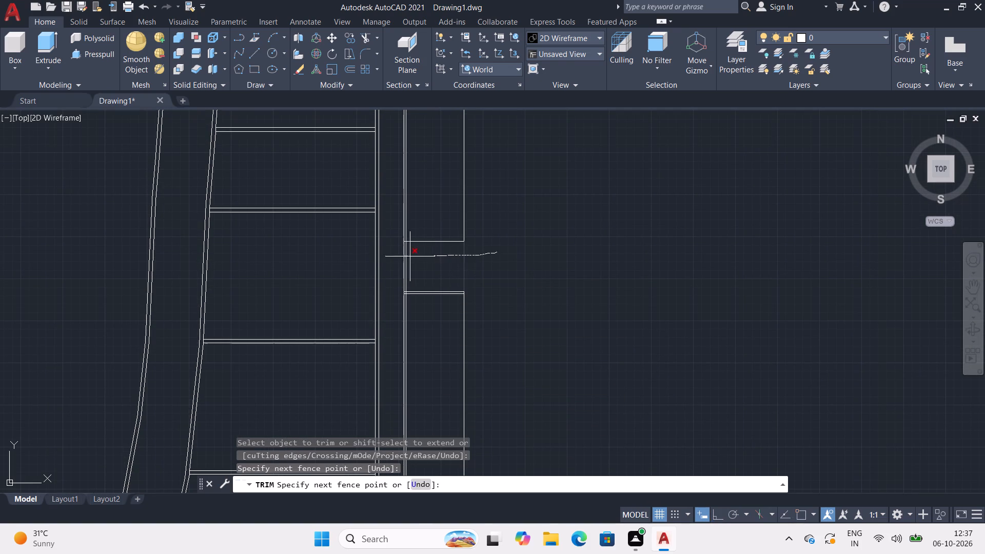
{"action": "left_click_drag", "start_coordinate": [409, 256], "coordinate": [396, 256]}
{"action": "scroll", "coordinate": [399, 288], "scroll_direction": "up", "scroll_amount": 4}
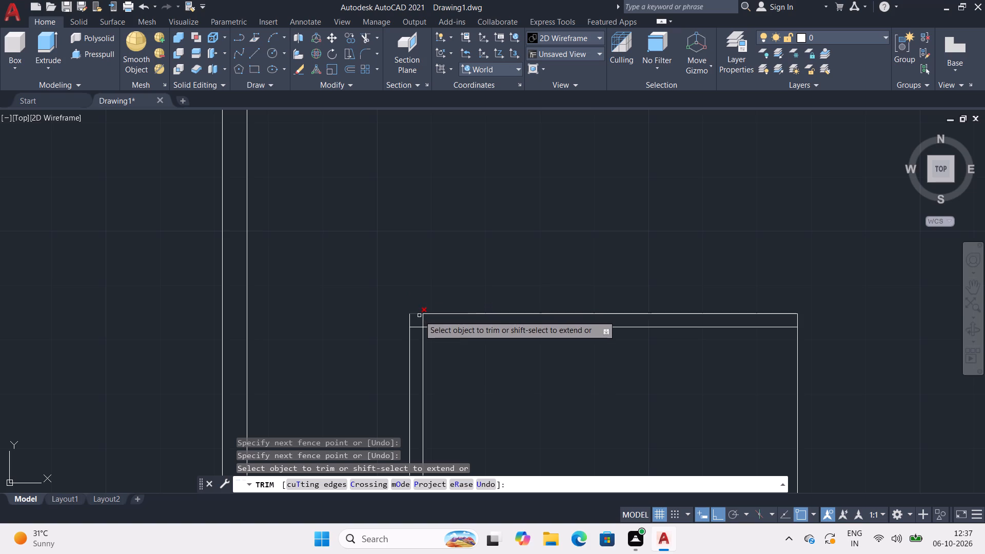
{"action": "left_click_drag", "start_coordinate": [430, 320], "coordinate": [412, 331]}
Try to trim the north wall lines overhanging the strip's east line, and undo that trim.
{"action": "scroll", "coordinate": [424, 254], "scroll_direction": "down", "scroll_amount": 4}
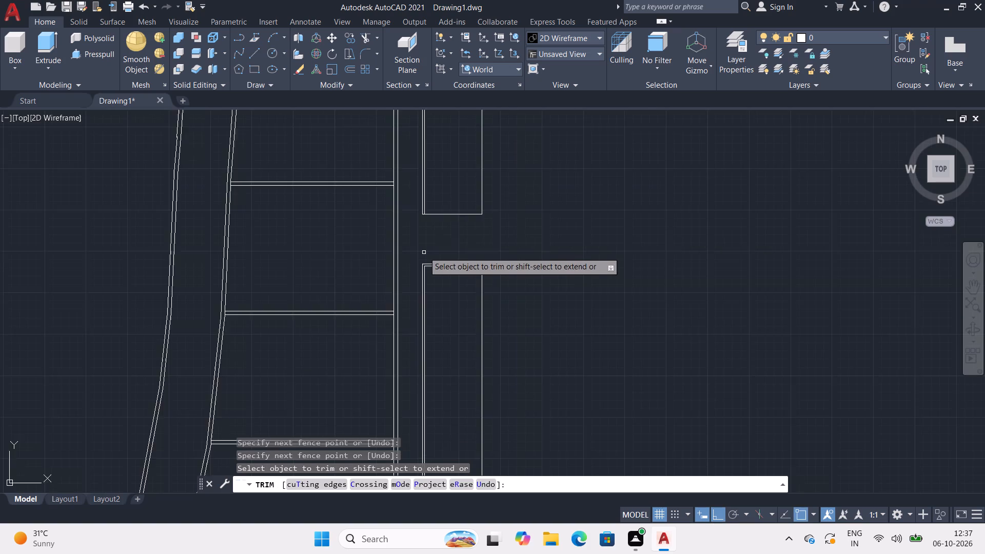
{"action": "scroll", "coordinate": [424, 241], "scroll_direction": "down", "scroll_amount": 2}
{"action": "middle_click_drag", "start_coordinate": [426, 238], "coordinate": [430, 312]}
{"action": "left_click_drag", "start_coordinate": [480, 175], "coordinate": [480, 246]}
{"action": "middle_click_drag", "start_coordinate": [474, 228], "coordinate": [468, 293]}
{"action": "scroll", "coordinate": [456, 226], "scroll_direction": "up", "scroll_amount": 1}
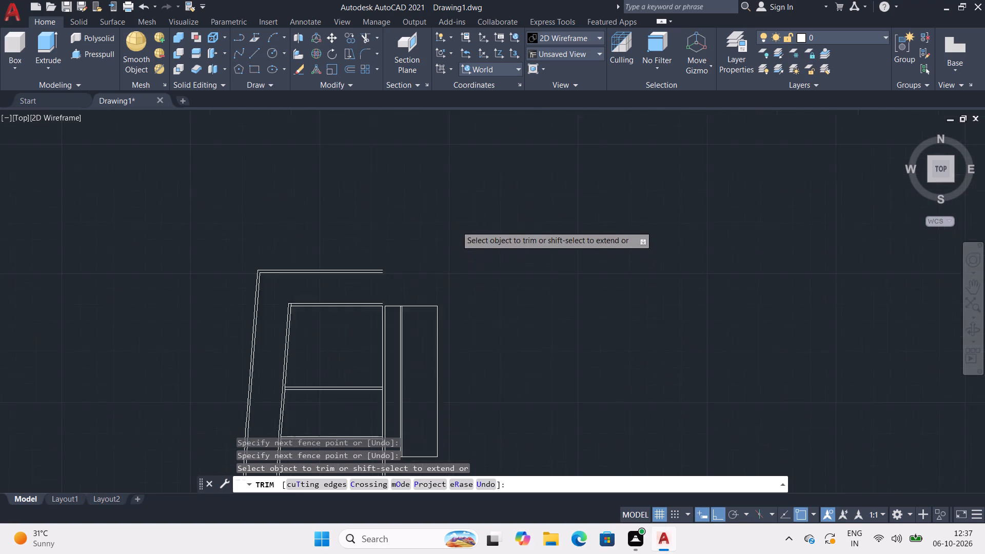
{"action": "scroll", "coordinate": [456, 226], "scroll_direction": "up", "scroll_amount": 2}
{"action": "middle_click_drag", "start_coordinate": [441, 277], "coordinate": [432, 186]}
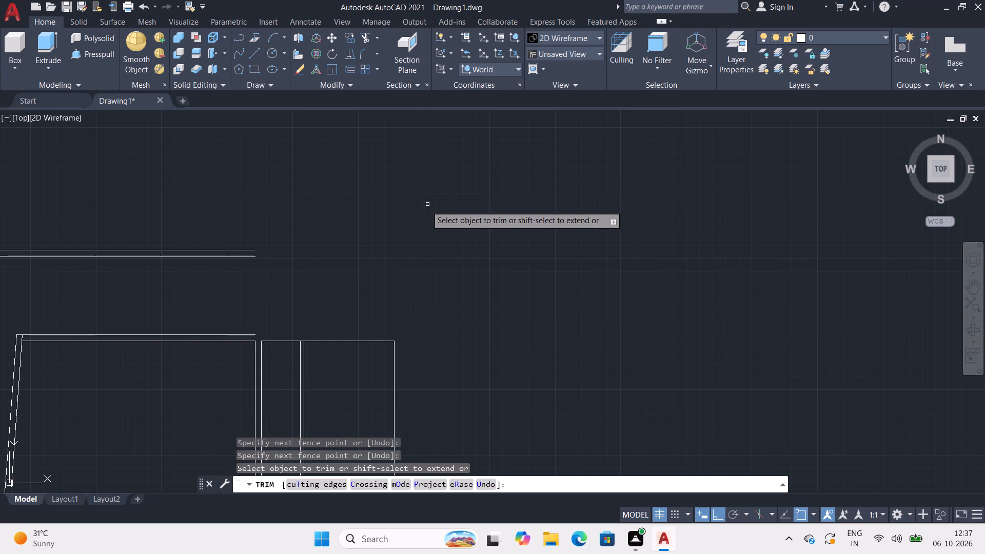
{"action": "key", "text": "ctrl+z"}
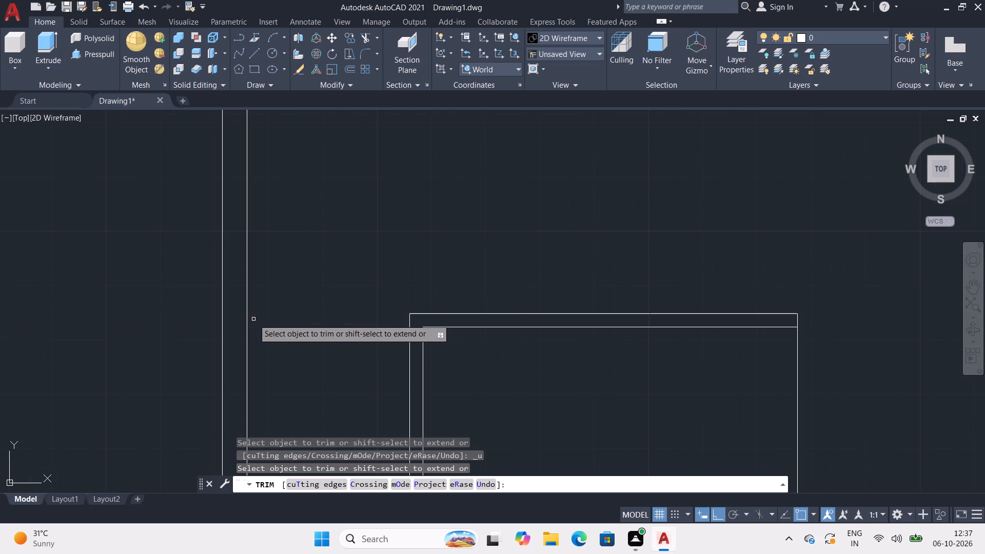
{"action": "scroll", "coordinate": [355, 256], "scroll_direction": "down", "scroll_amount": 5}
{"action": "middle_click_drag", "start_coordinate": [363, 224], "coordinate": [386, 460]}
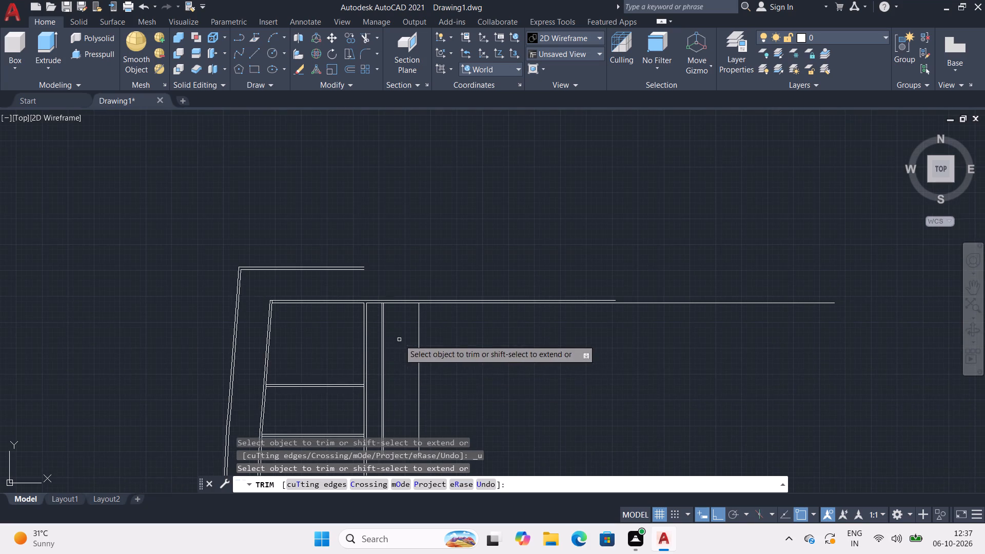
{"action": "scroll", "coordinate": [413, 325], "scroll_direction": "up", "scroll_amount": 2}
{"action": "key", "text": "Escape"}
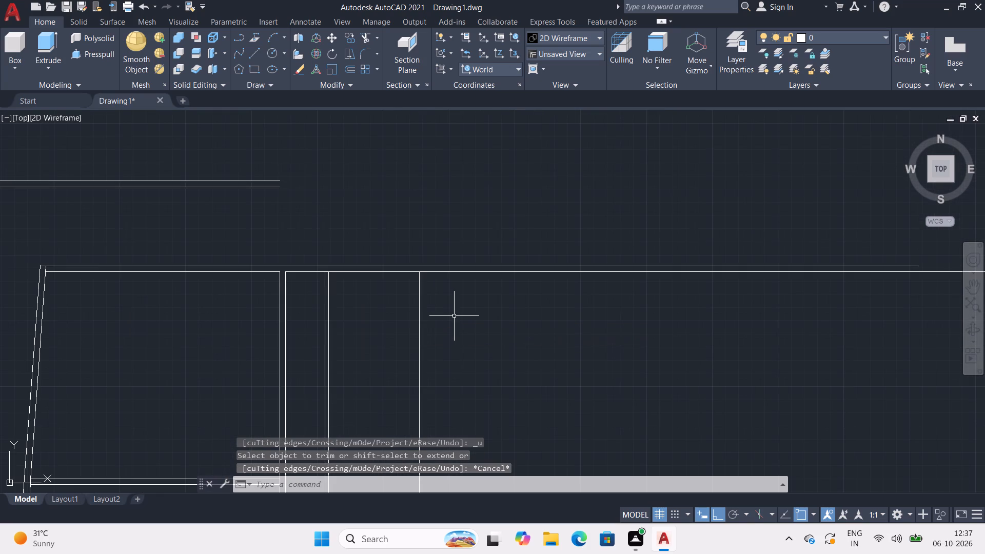
Extend the strip's east line north to the outer line of the north wall.
{"action": "type", "text": "ex"}
{"action": "key", "text": "Return"}
{"action": "scroll", "coordinate": [445, 239], "scroll_direction": "up", "scroll_amount": 2}
{"action": "left_click_drag", "start_coordinate": [386, 346], "coordinate": [360, 348]}
{"action": "key", "text": "Escape"}
Trim both north wall lines where they overhang east of the strip's east line.
{"action": "type", "text": "tr"}
{"action": "key", "text": "Return"}
{"action": "left_click_drag", "start_coordinate": [405, 279], "coordinate": [401, 333]}
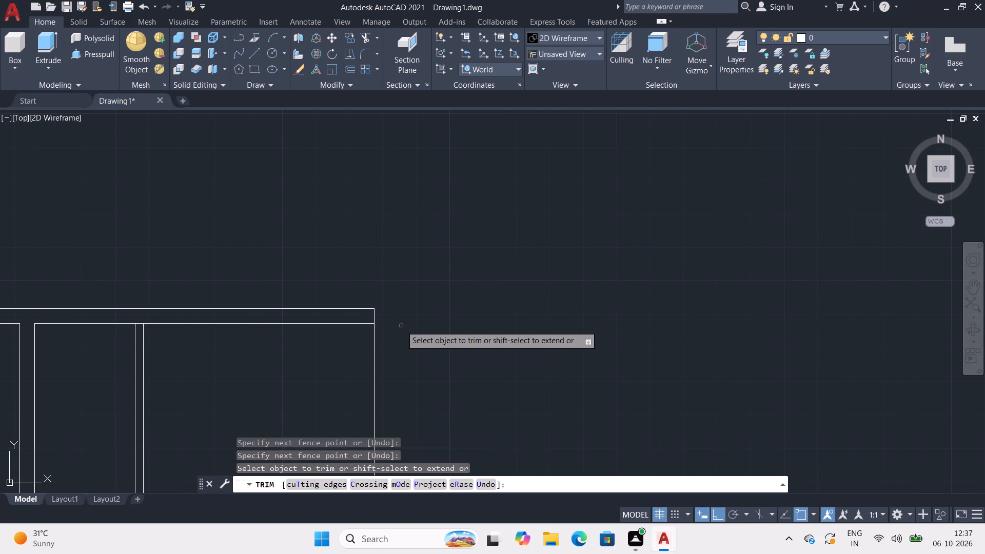
{"action": "scroll", "coordinate": [401, 326], "scroll_direction": "down", "scroll_amount": 3}
{"action": "middle_click_drag", "start_coordinate": [405, 327], "coordinate": [427, 193]}
{"action": "middle_click_drag", "start_coordinate": [427, 264], "coordinate": [426, 189]}
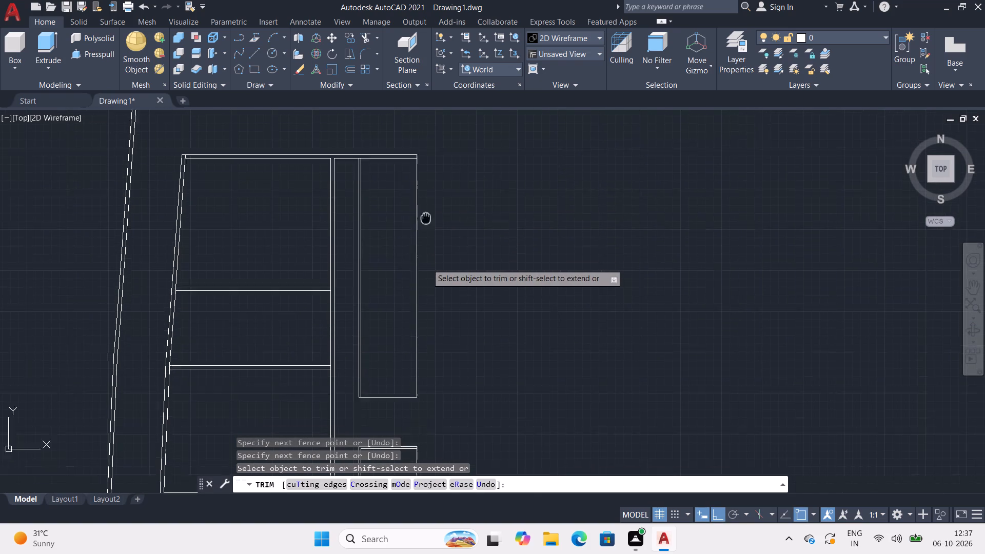
{"action": "middle_click_drag", "start_coordinate": [426, 189], "coordinate": [425, 129]}
{"action": "middle_click_drag", "start_coordinate": [413, 247], "coordinate": [429, 160]}
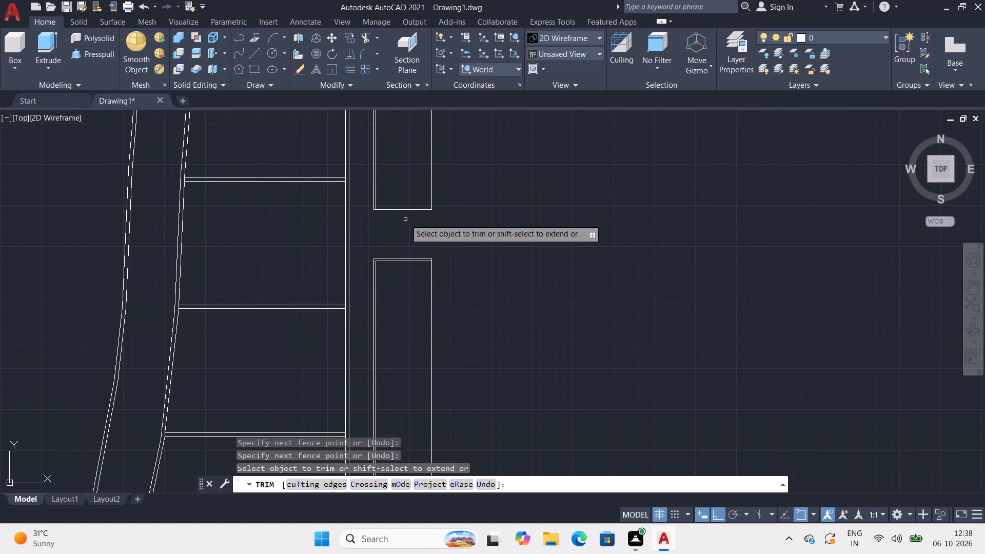
{"action": "key", "text": "Escape"}
Offset the south line of the strip's northern space 2.5" to the south.
{"action": "scroll", "coordinate": [403, 213], "scroll_direction": "up", "scroll_amount": 1}
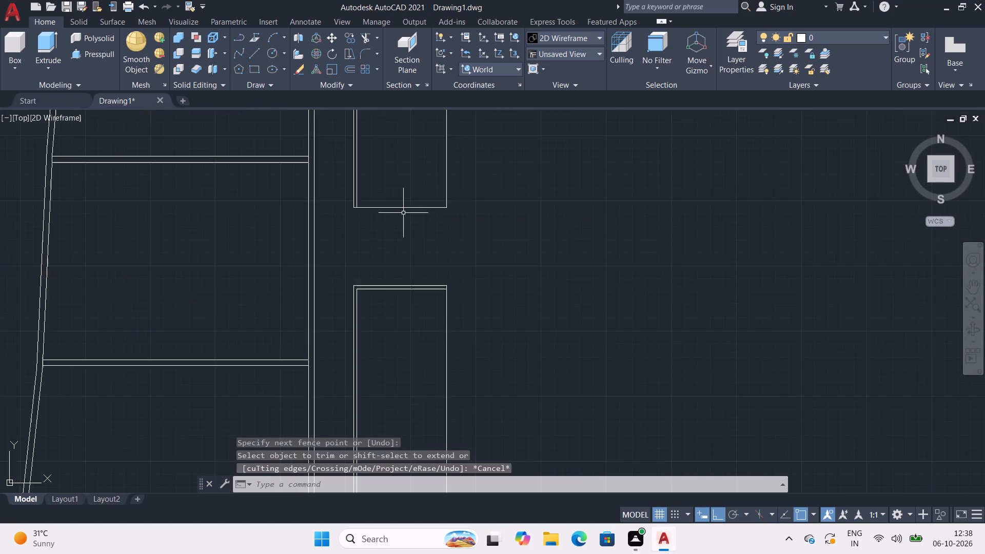
{"action": "scroll", "coordinate": [403, 213], "scroll_direction": "up", "scroll_amount": 2}
{"action": "left_click", "coordinate": [400, 199]}
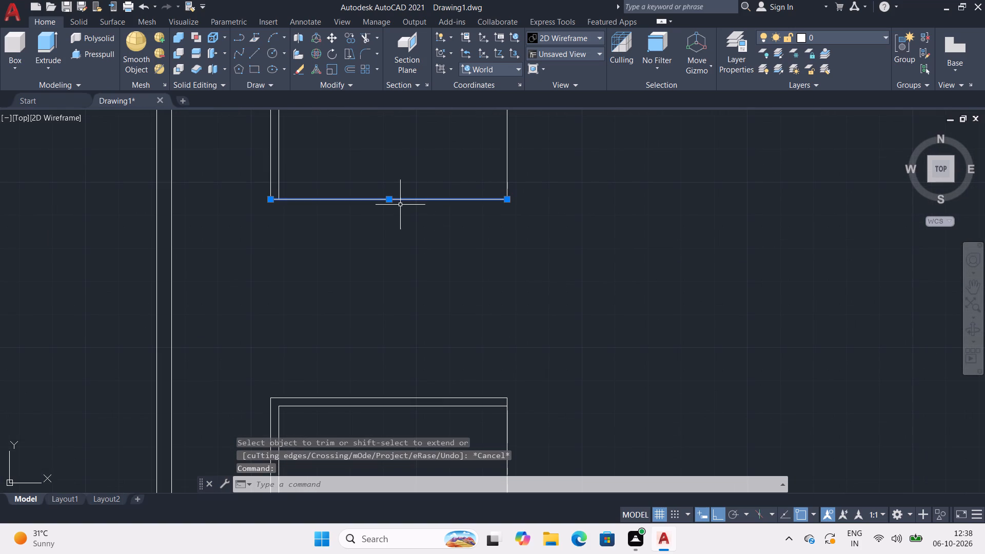
{"action": "key", "text": "o"}
{"action": "key", "text": "Return"}
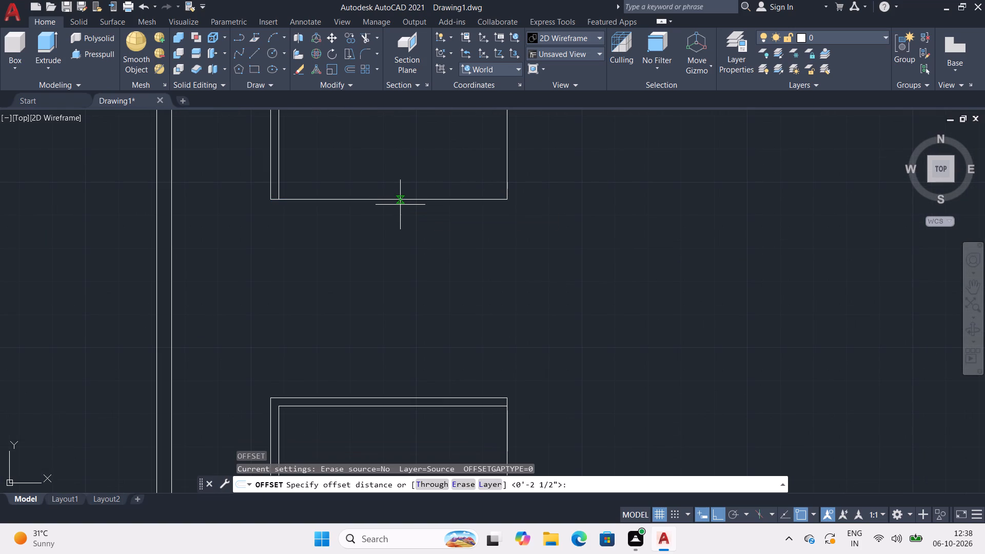
{"action": "type", "text": "2.5\""}
{"action": "key", "text": "Return"}
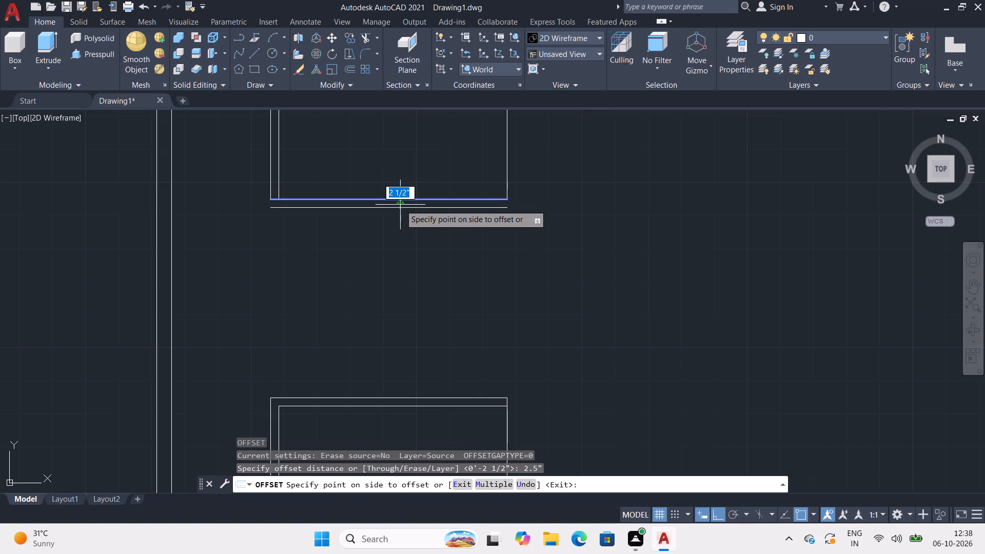
{"action": "scroll", "coordinate": [400, 205], "scroll_direction": "up", "scroll_amount": 2}
{"action": "left_click", "coordinate": [400, 205]}
{"action": "scroll", "coordinate": [400, 226], "scroll_direction": "down", "scroll_amount": 3}
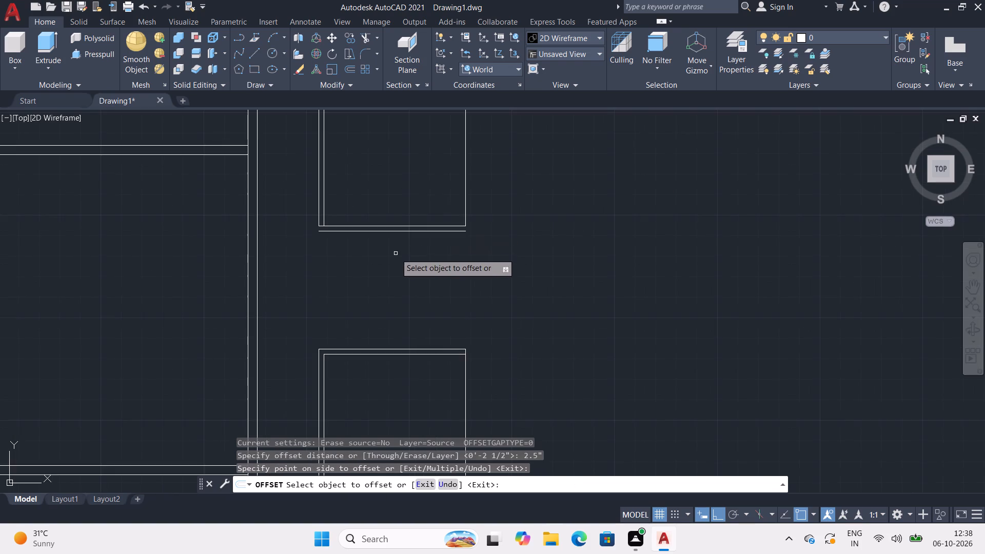
Offset the south lines of the strip's middle and southern spaces 2.5" to the south.
{"action": "middle_click_drag", "start_coordinate": [396, 255], "coordinate": [388, 105]}
{"action": "scroll", "coordinate": [383, 217], "scroll_direction": "down", "scroll_amount": 1}
{"action": "middle_click_drag", "start_coordinate": [381, 270], "coordinate": [379, 102]}
{"action": "middle_click_drag", "start_coordinate": [391, 334], "coordinate": [389, 321]}
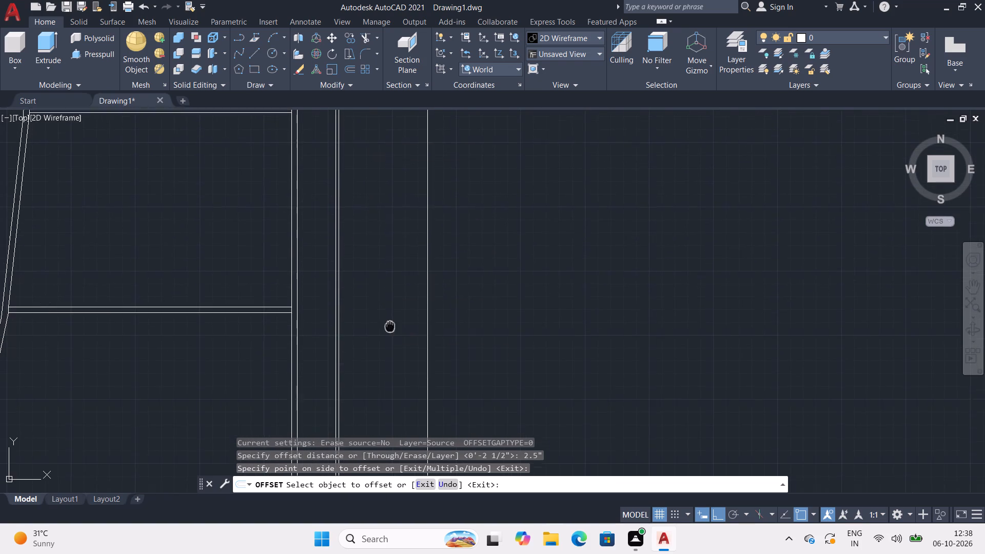
{"action": "middle_click_drag", "start_coordinate": [389, 321], "coordinate": [365, 100]}
{"action": "left_click", "coordinate": [350, 307]}
{"action": "left_click", "coordinate": [349, 320]}
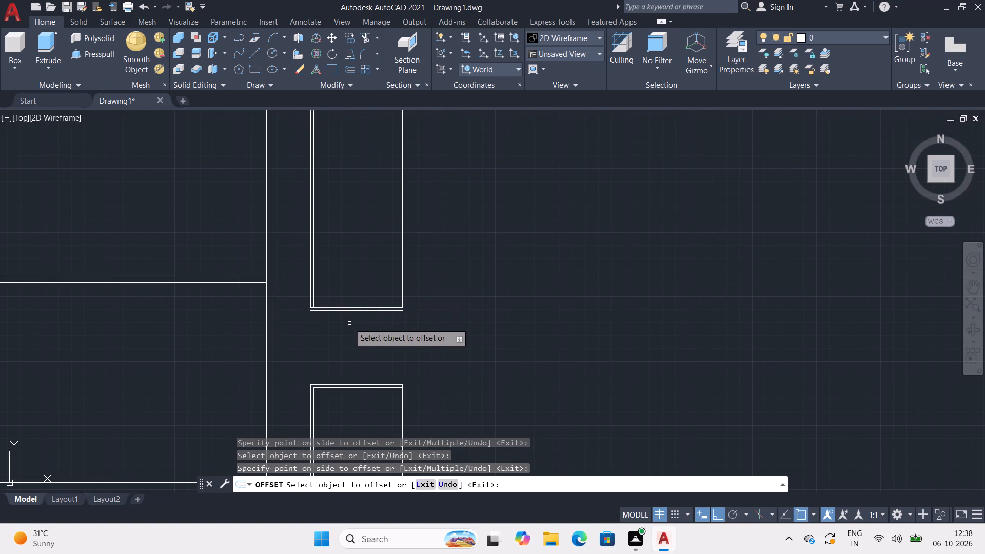
{"action": "middle_click_drag", "start_coordinate": [350, 316], "coordinate": [332, 77]}
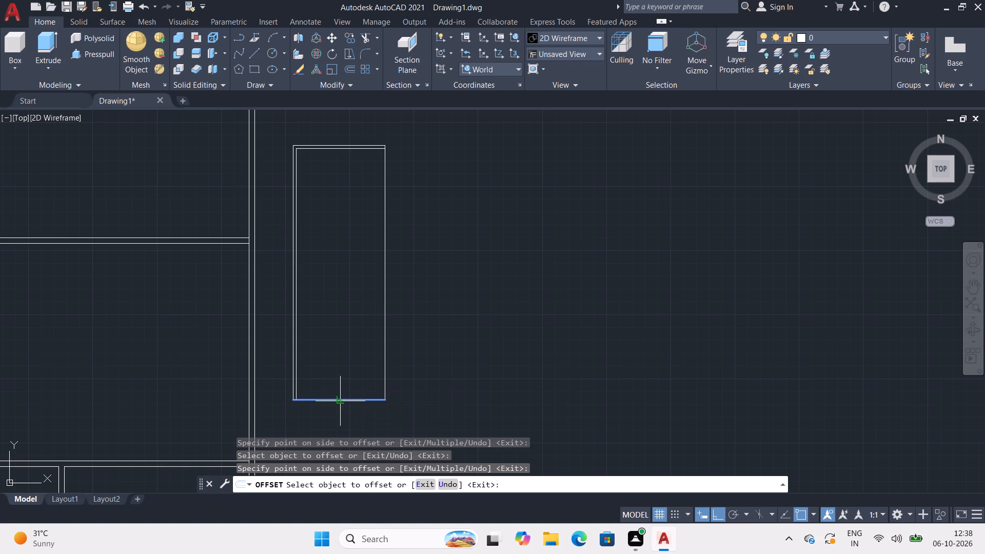
{"action": "left_click", "coordinate": [340, 401]}
{"action": "left_click", "coordinate": [340, 412]}
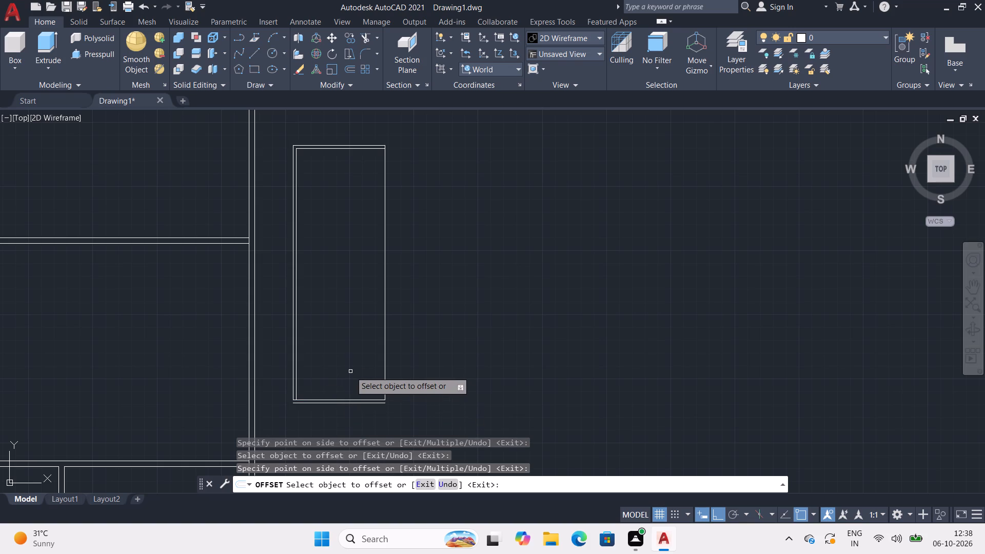
Offset the east lines of the strip's southern, middle and northern spaces 2.5" to the west.
{"action": "middle_click_drag", "start_coordinate": [350, 367], "coordinate": [340, 338]}
{"action": "left_click", "coordinate": [375, 291]}
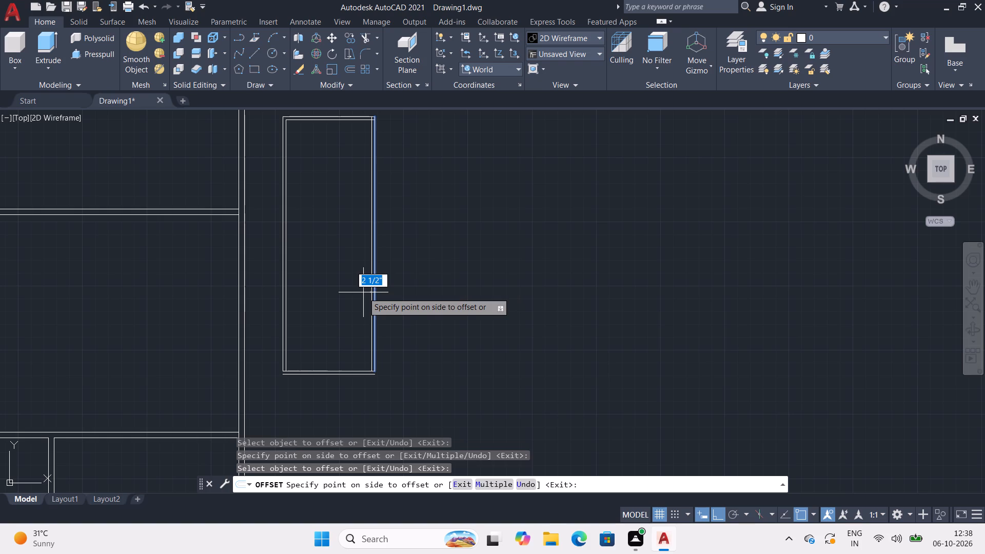
{"action": "left_click", "coordinate": [363, 292]}
{"action": "middle_click_drag", "start_coordinate": [355, 229], "coordinate": [337, 538]}
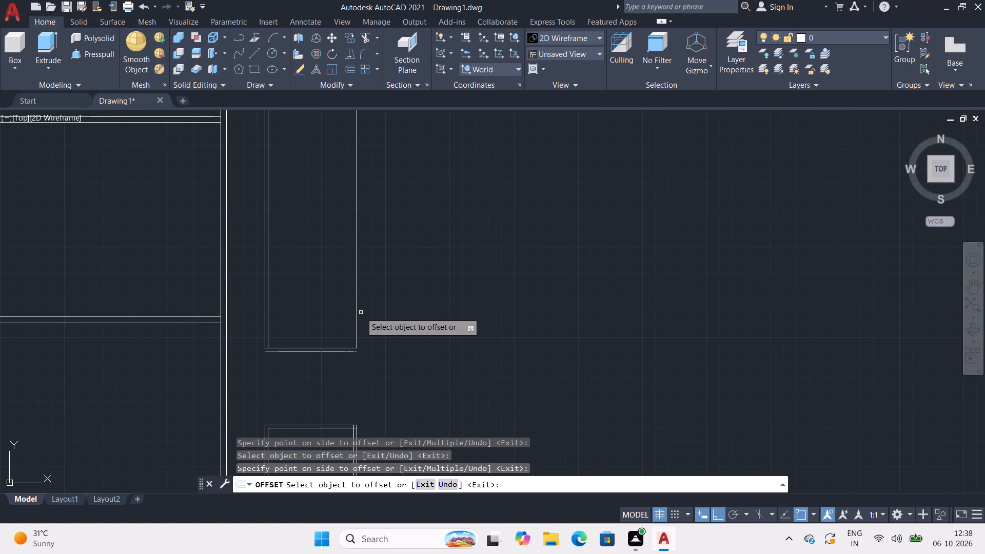
{"action": "left_click", "coordinate": [358, 312]}
{"action": "left_click", "coordinate": [341, 308]}
{"action": "middle_click_drag", "start_coordinate": [344, 290], "coordinate": [306, 485]}
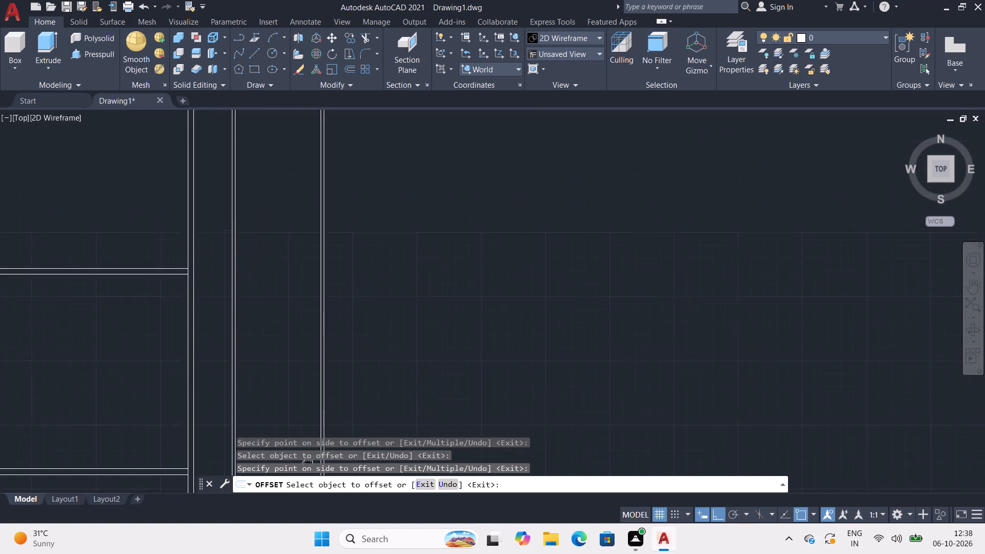
{"action": "middle_click_drag", "start_coordinate": [306, 485], "coordinate": [298, 529]}
{"action": "middle_click_drag", "start_coordinate": [284, 295], "coordinate": [258, 457]}
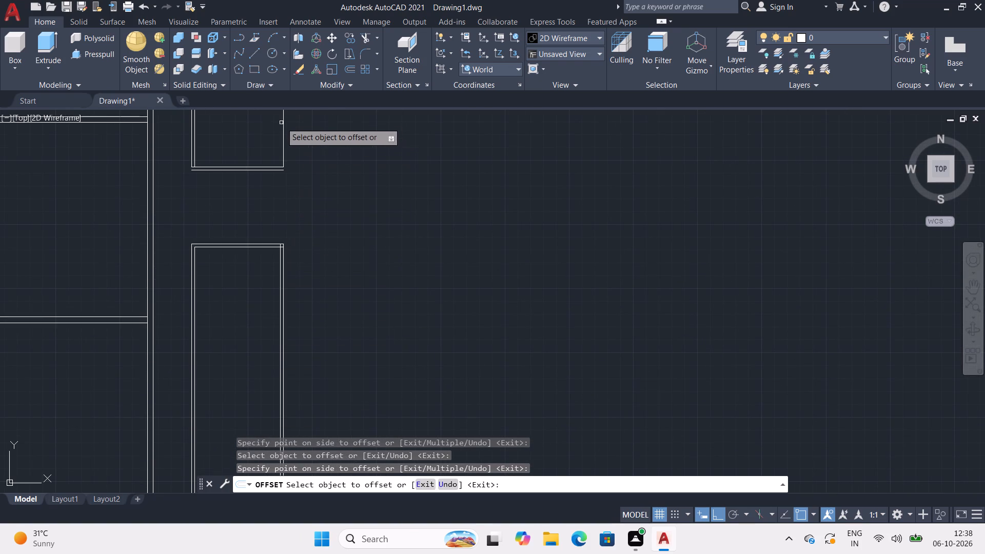
{"action": "left_click", "coordinate": [283, 130]}
{"action": "left_click", "coordinate": [272, 130]}
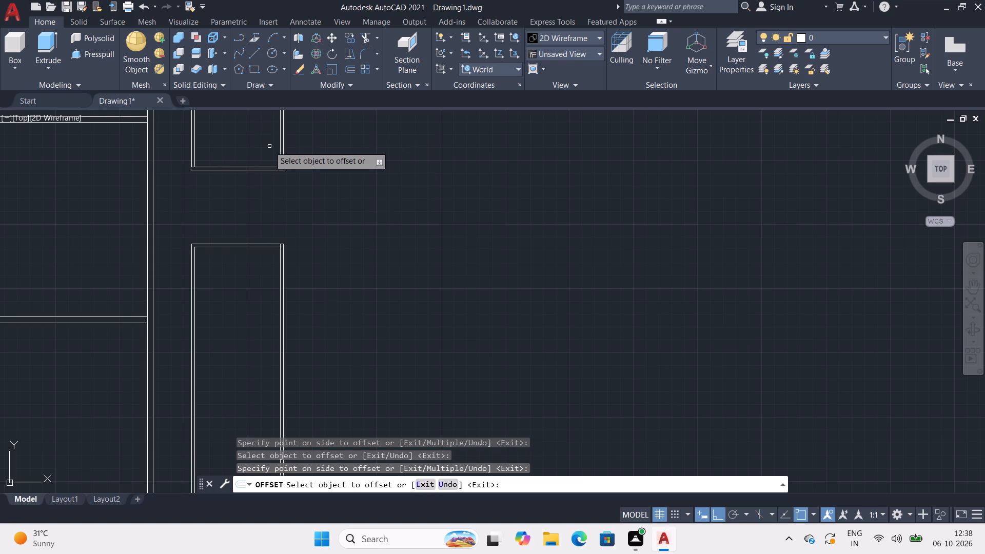
{"action": "key", "text": "Escape"}
{"action": "key", "text": "Escape"}
Extend the side wall lines of the strip's northern space south to its outer south line.
{"action": "middle_click_drag", "start_coordinate": [269, 153], "coordinate": [272, 171]}
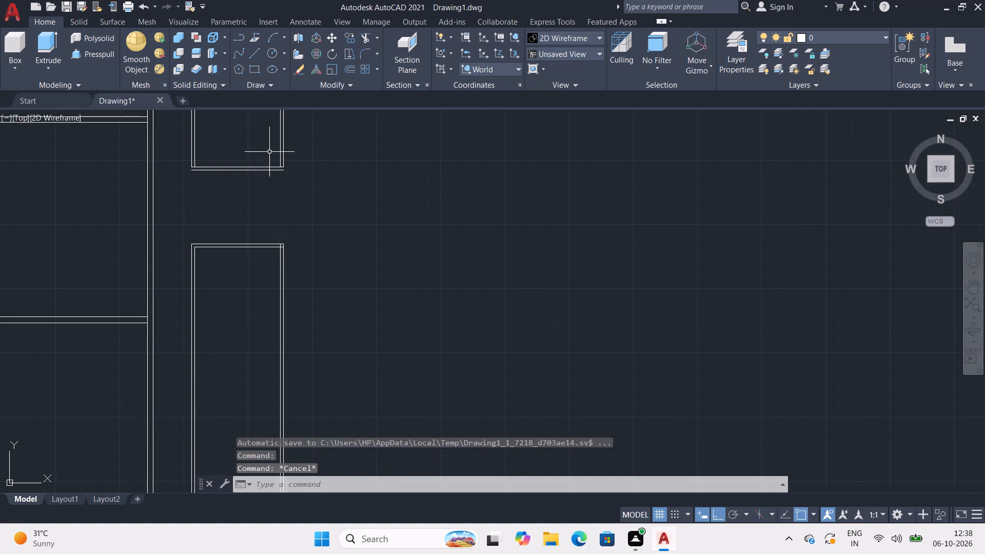
{"action": "middle_click_drag", "start_coordinate": [272, 171], "coordinate": [286, 245]}
{"action": "type", "text": "ex"}
{"action": "key", "text": "Return"}
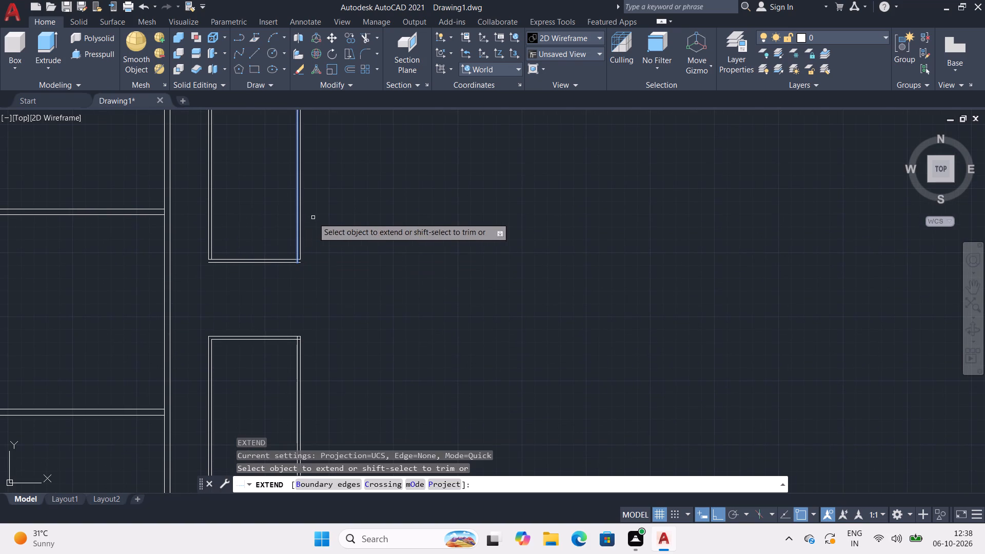
{"action": "left_click_drag", "start_coordinate": [320, 230], "coordinate": [245, 275]}
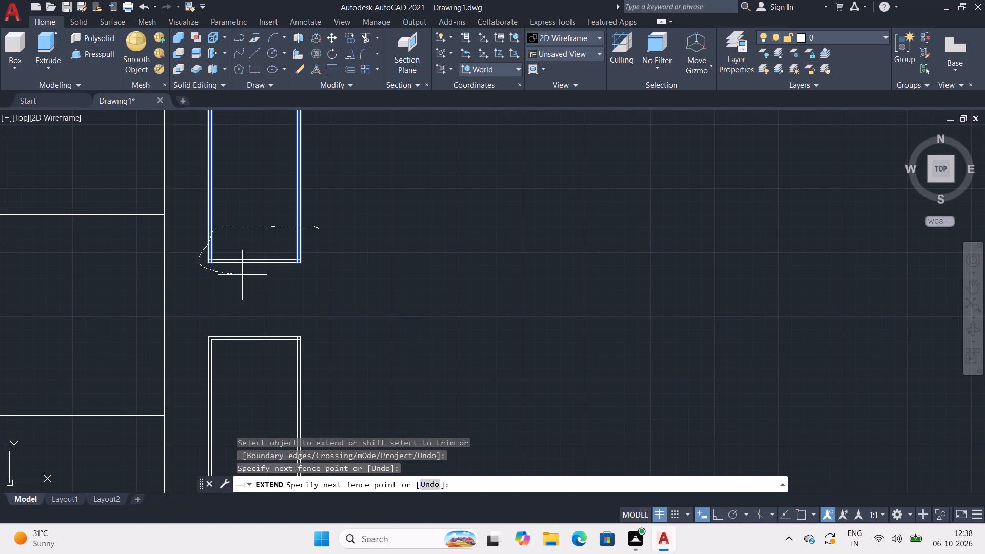
{"action": "left_click_drag", "start_coordinate": [245, 275], "coordinate": [313, 269]}
Extend the side wall lines of the strip's middle and southern spaces south to their outer south lines.
{"action": "scroll", "coordinate": [319, 286], "scroll_direction": "down", "scroll_amount": 1}
{"action": "middle_click_drag", "start_coordinate": [325, 304], "coordinate": [310, 11]}
{"action": "left_click_drag", "start_coordinate": [305, 325], "coordinate": [224, 320]}
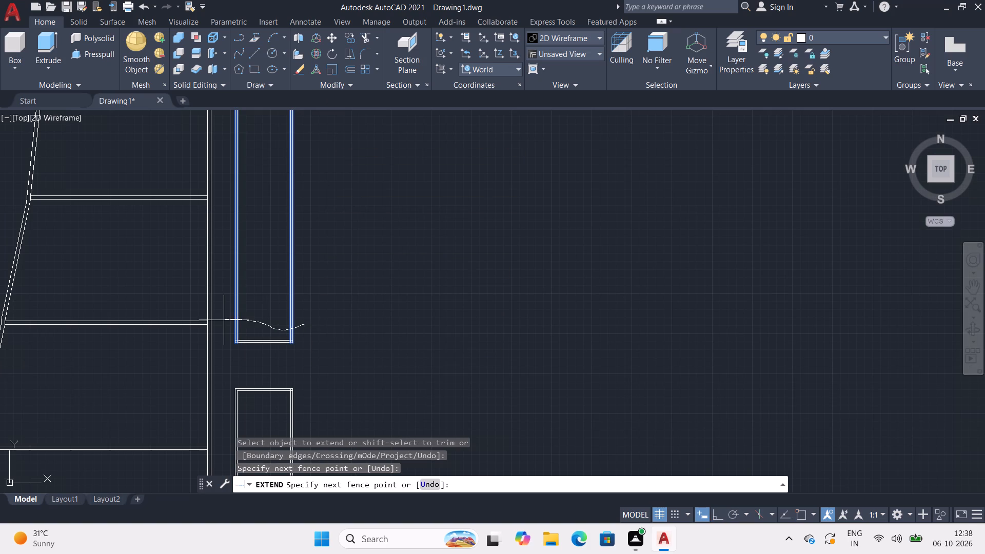
{"action": "left_click_drag", "start_coordinate": [224, 320], "coordinate": [278, 354]}
{"action": "left_click", "coordinate": [278, 354]}
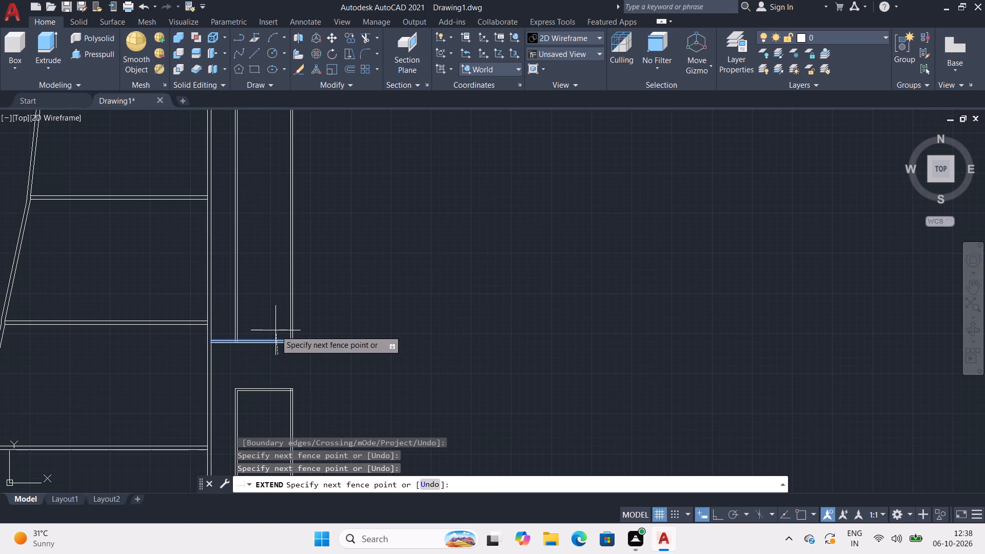
{"action": "middle_click_drag", "start_coordinate": [275, 330], "coordinate": [274, 175]}
{"action": "left_click", "coordinate": [275, 232]}
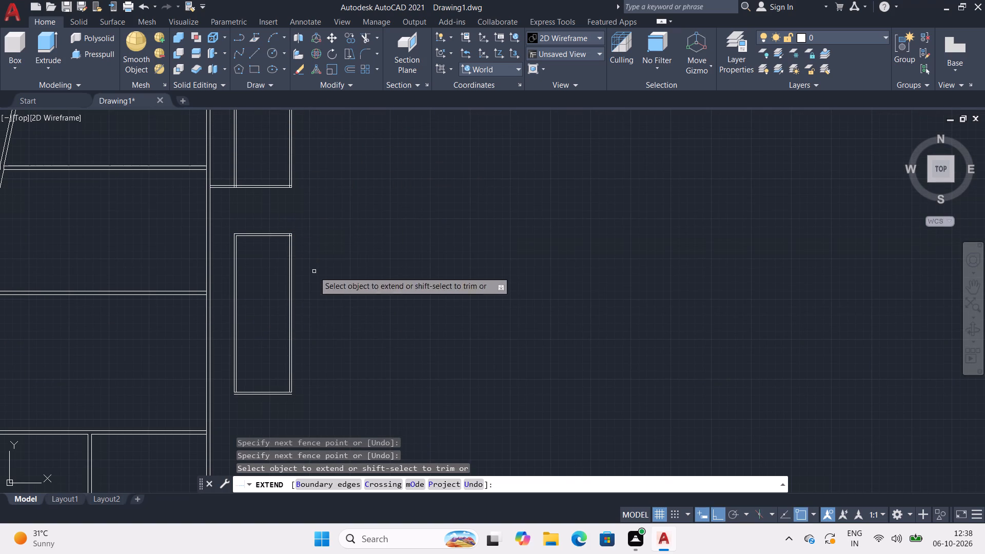
{"action": "middle_click_drag", "start_coordinate": [302, 304], "coordinate": [301, 168]}
{"action": "left_click_drag", "start_coordinate": [308, 210], "coordinate": [231, 240]}
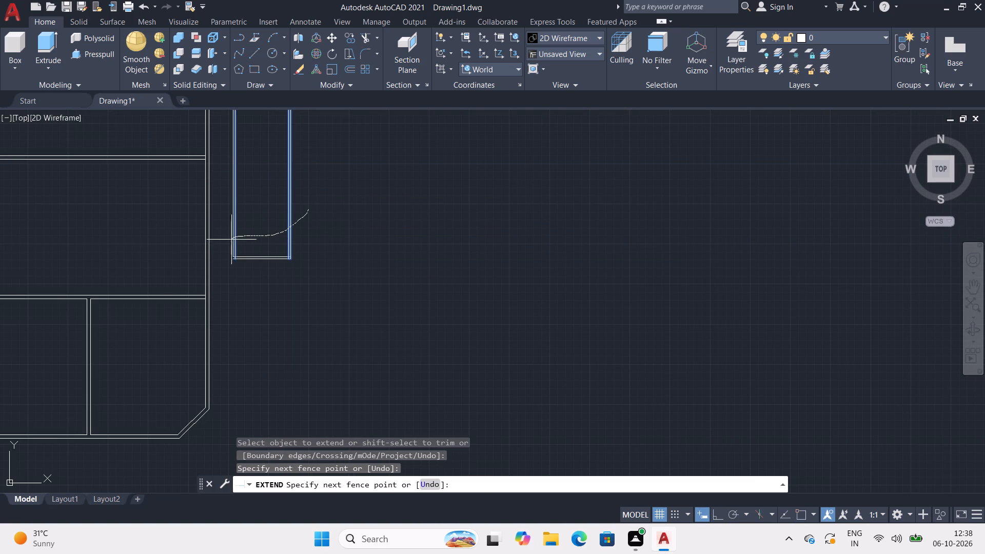
{"action": "left_click_drag", "start_coordinate": [231, 240], "coordinate": [284, 268]}
{"action": "key", "text": "Escape"}
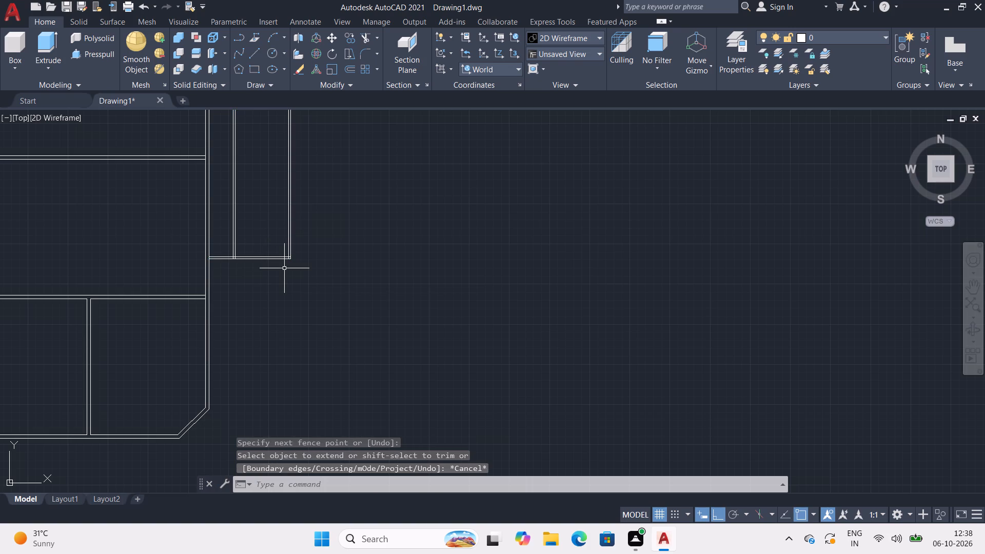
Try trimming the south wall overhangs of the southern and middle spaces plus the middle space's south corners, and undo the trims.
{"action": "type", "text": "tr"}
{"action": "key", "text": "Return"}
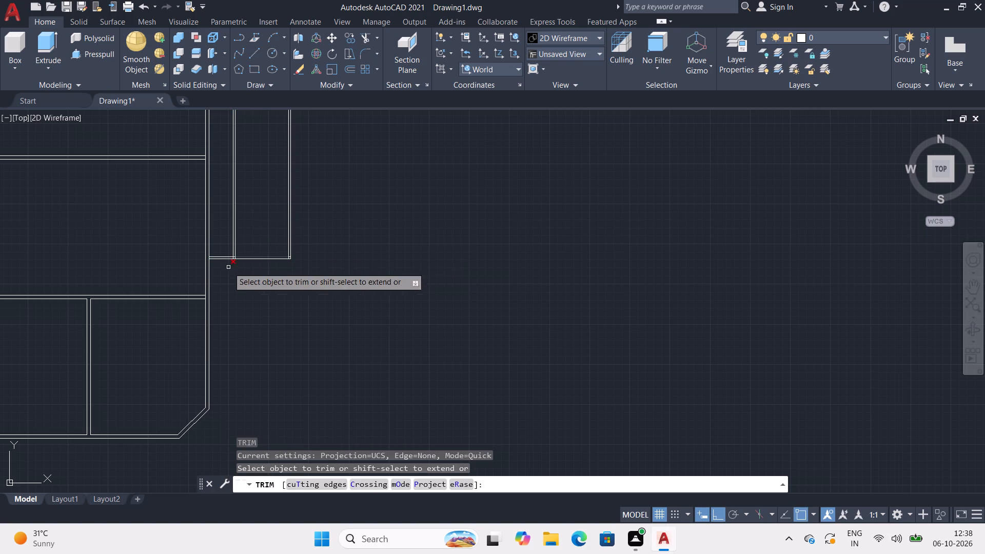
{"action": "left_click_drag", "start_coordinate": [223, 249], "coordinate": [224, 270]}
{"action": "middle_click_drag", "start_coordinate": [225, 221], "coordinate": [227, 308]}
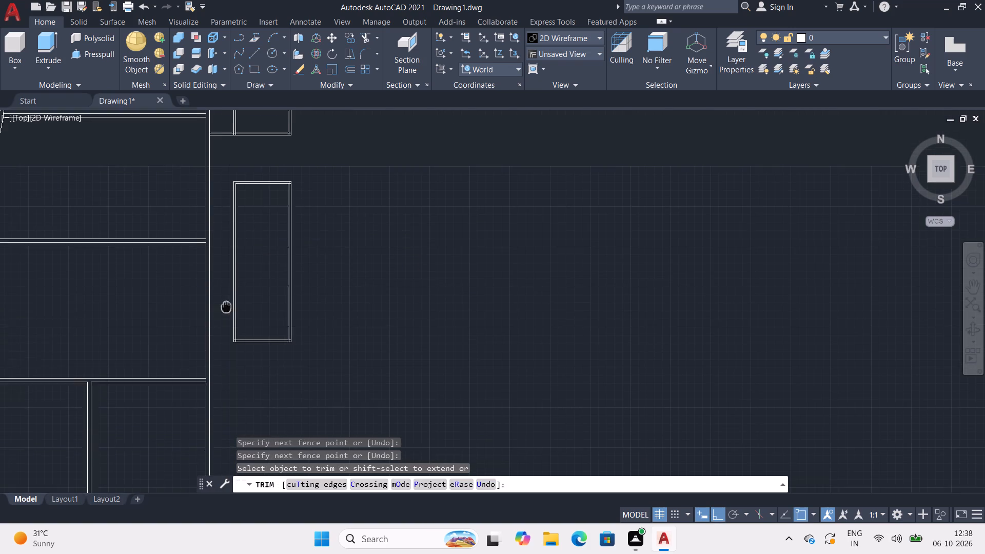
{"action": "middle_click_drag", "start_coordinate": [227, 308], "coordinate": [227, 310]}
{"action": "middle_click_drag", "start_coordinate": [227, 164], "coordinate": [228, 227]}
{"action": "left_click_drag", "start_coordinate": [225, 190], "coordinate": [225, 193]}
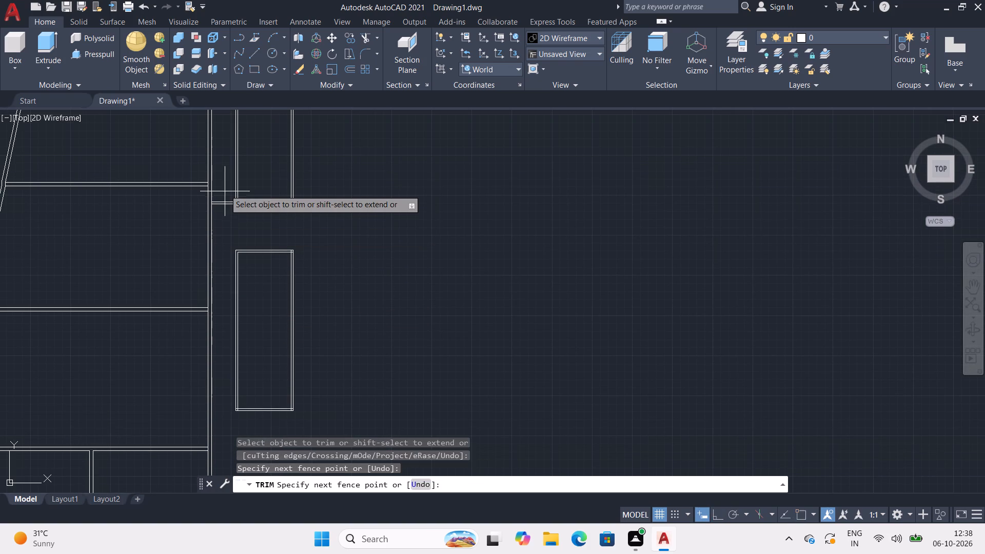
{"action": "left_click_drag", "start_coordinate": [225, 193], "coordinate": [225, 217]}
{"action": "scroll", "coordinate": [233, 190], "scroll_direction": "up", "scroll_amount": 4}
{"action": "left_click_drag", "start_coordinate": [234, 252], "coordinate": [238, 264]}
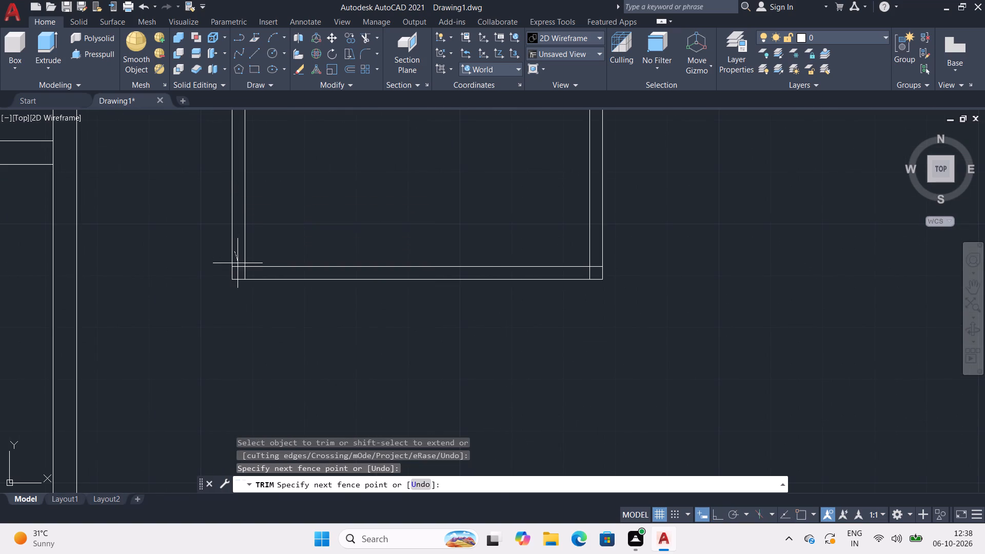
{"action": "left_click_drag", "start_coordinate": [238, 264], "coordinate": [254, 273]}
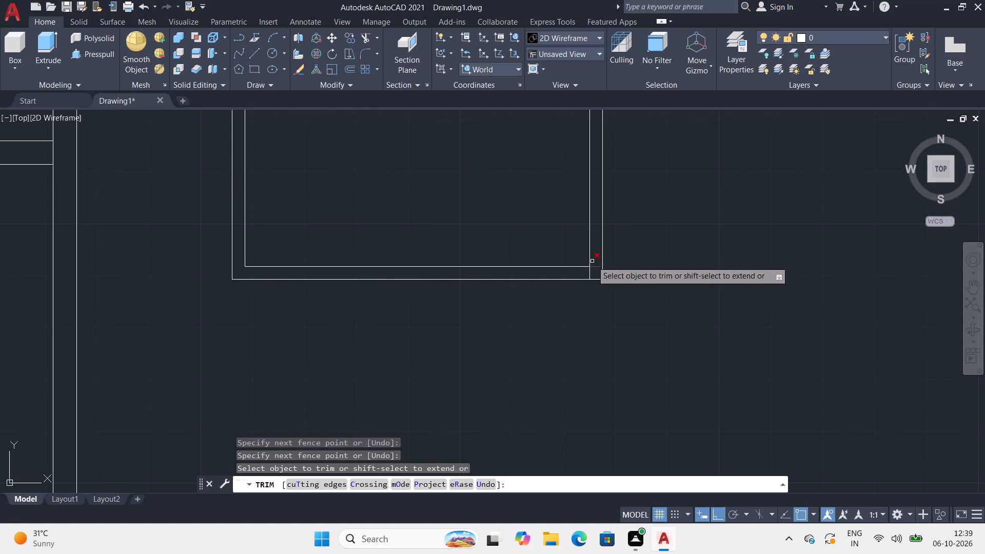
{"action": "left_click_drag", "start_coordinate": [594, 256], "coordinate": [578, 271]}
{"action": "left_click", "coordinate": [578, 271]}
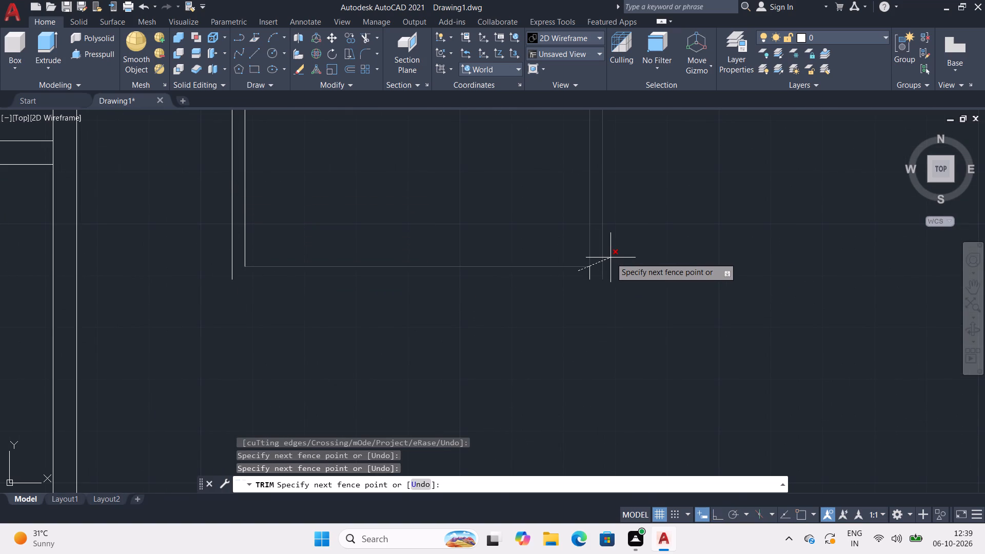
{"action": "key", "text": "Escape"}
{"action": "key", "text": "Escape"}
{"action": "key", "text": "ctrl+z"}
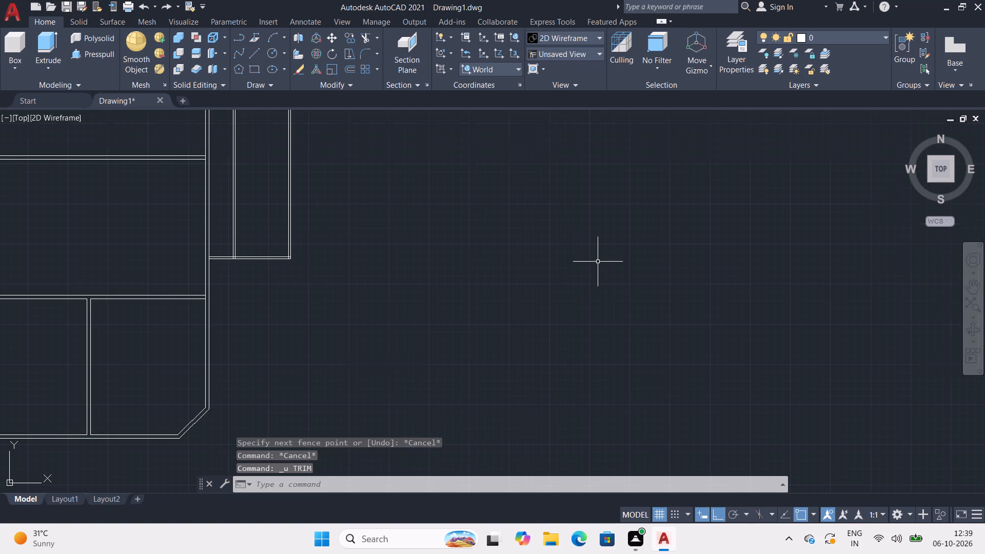
Trim the southern space's two south wall lines where they run west from the space to the main wall.
{"action": "middle_click_drag", "start_coordinate": [349, 243], "coordinate": [536, 279]}
{"action": "middle_click_drag", "start_coordinate": [496, 310], "coordinate": [494, 311]}
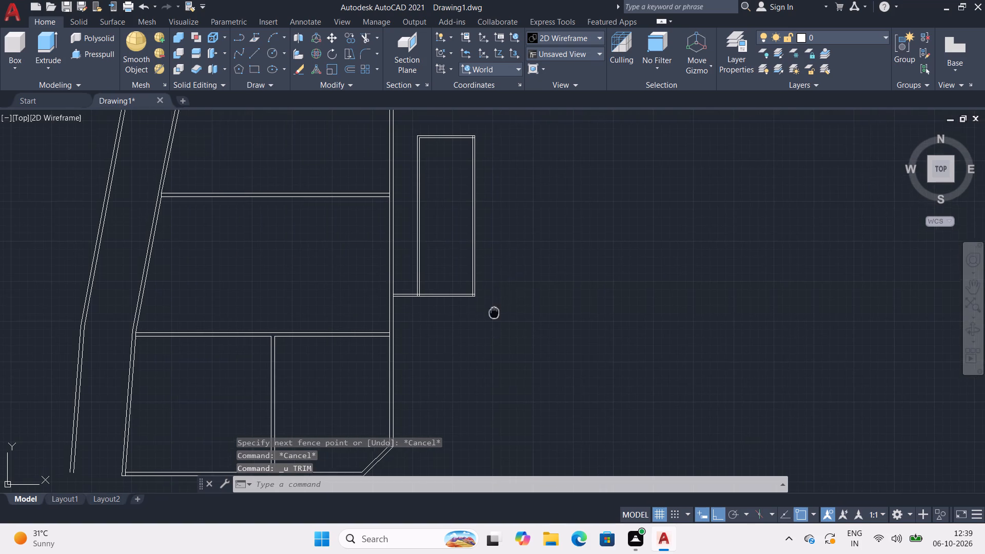
{"action": "middle_click_drag", "start_coordinate": [494, 311], "coordinate": [492, 119]}
{"action": "middle_click_drag", "start_coordinate": [407, 183], "coordinate": [440, 382]}
{"action": "scroll", "coordinate": [436, 319], "scroll_direction": "up", "scroll_amount": 3}
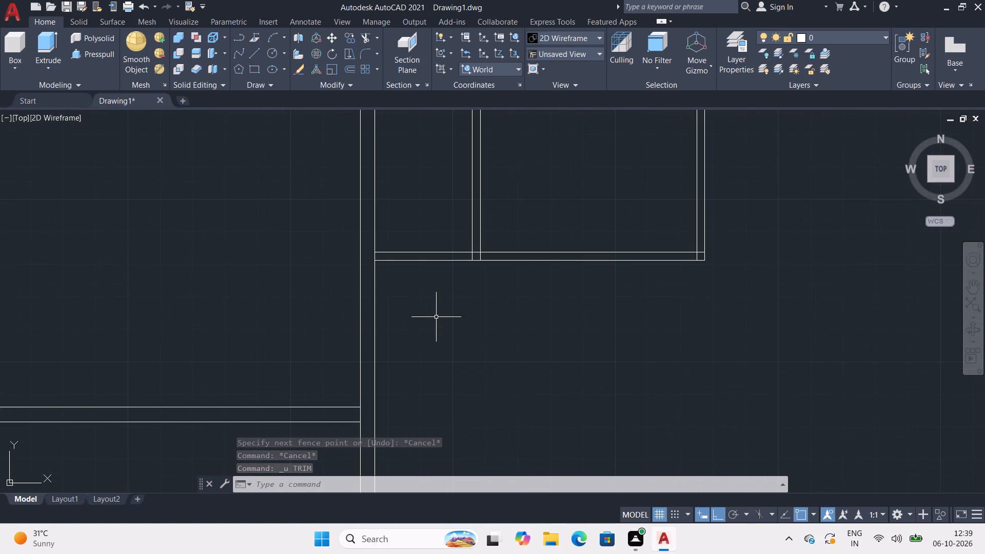
{"action": "key", "text": "r"}
{"action": "key", "text": "Escape"}
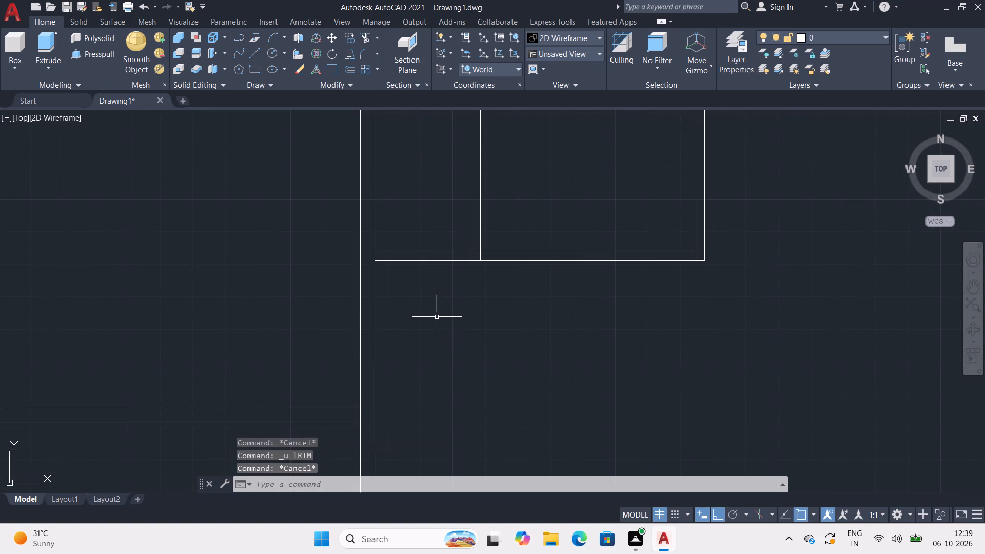
{"action": "key", "text": "t"}
{"action": "key", "text": "r"}
{"action": "key", "text": "Return"}
{"action": "left_click_drag", "start_coordinate": [447, 212], "coordinate": [445, 309]}
Trim the crossing inner wall lines at the southern space's southwest and southeast corners.
{"action": "scroll", "coordinate": [454, 248], "scroll_direction": "up", "scroll_amount": 3}
{"action": "left_click_drag", "start_coordinate": [520, 247], "coordinate": [556, 283]}
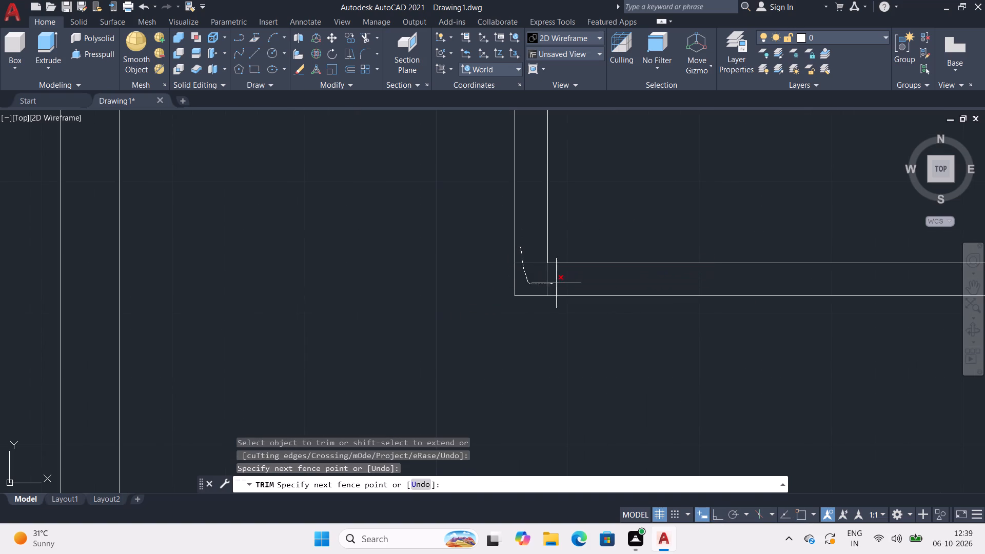
{"action": "left_click_drag", "start_coordinate": [556, 283], "coordinate": [557, 283]}
{"action": "scroll", "coordinate": [557, 282], "scroll_direction": "down", "scroll_amount": 2}
{"action": "middle_click_drag", "start_coordinate": [770, 225], "coordinate": [388, 189]}
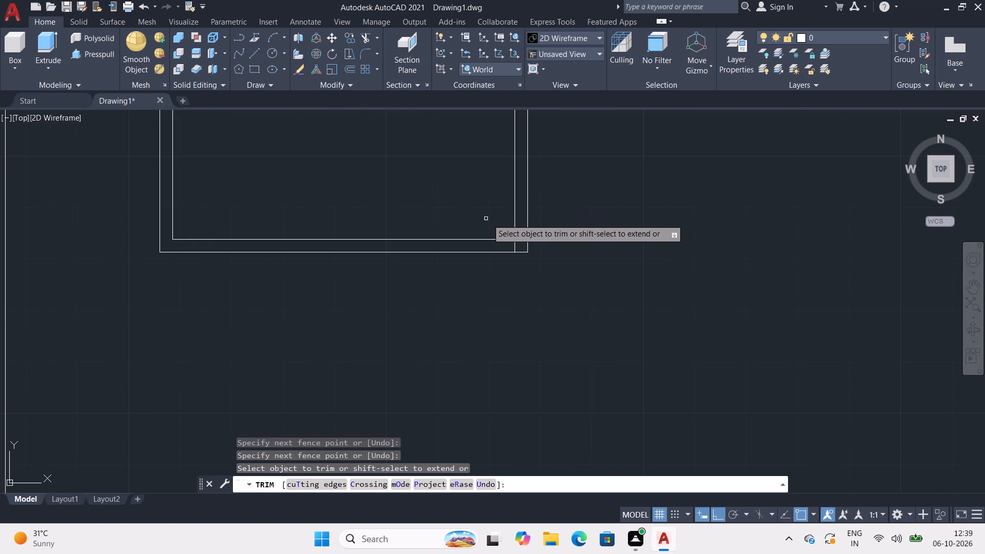
{"action": "scroll", "coordinate": [491, 219], "scroll_direction": "up", "scroll_amount": 3}
{"action": "left_click_drag", "start_coordinate": [576, 276], "coordinate": [536, 323]}
{"action": "scroll", "coordinate": [531, 226], "scroll_direction": "down", "scroll_amount": 4}
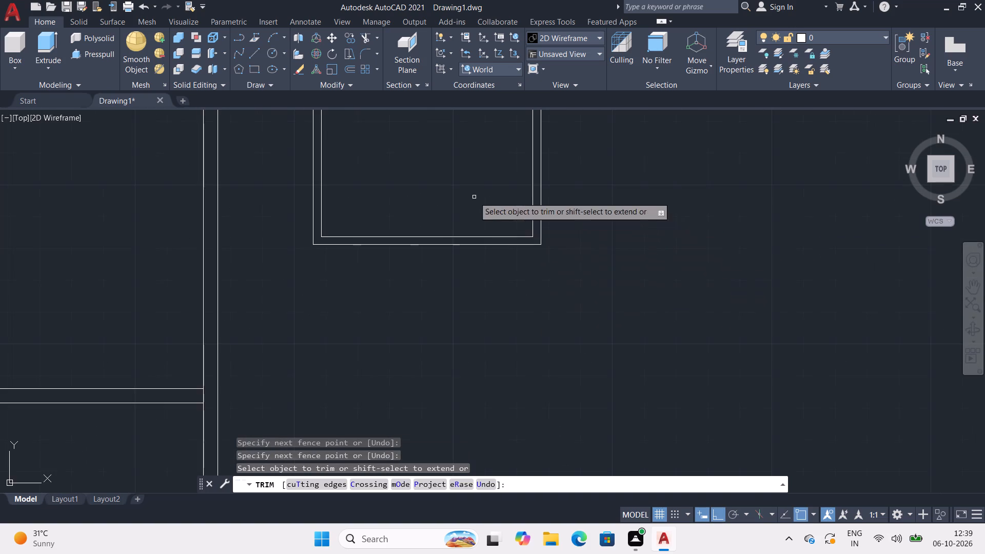
Trim the crossing inner wall lines at the southern space's northeast corner.
{"action": "middle_click_drag", "start_coordinate": [461, 176], "coordinate": [480, 358]}
{"action": "middle_click_drag", "start_coordinate": [478, 200], "coordinate": [478, 373]}
{"action": "middle_click_drag", "start_coordinate": [469, 247], "coordinate": [477, 426]}
{"action": "middle_click_drag", "start_coordinate": [453, 302], "coordinate": [451, 415]}
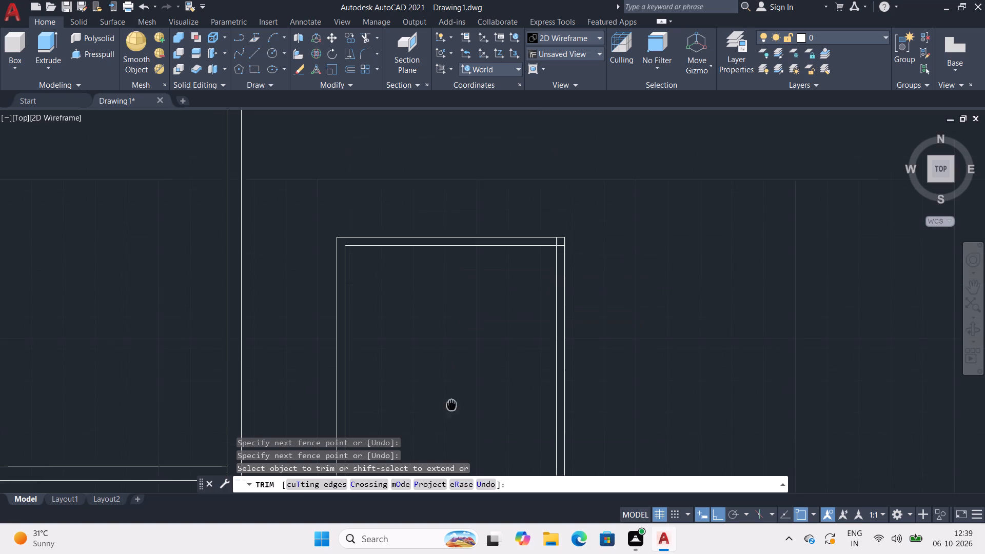
{"action": "middle_click_drag", "start_coordinate": [451, 415], "coordinate": [452, 421]}
{"action": "scroll", "coordinate": [549, 259], "scroll_direction": "up", "scroll_amount": 3}
{"action": "left_click_drag", "start_coordinate": [550, 280], "coordinate": [560, 276]}
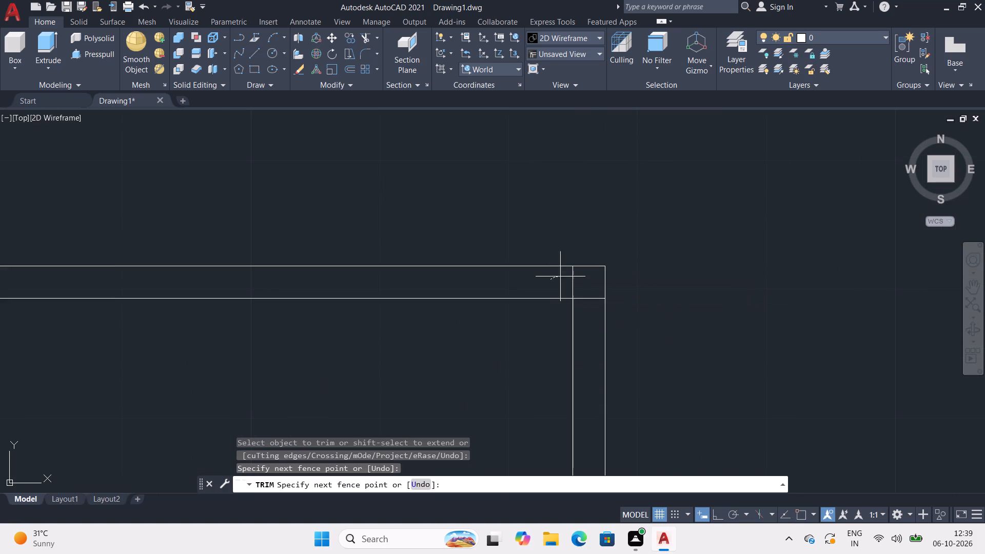
{"action": "left_click_drag", "start_coordinate": [560, 276], "coordinate": [583, 318]}
Trim the middle space's two south wall lines where they run west from the space to the main wall.
{"action": "scroll", "coordinate": [500, 205], "scroll_direction": "down", "scroll_amount": 2}
{"action": "scroll", "coordinate": [470, 175], "scroll_direction": "down", "scroll_amount": 2}
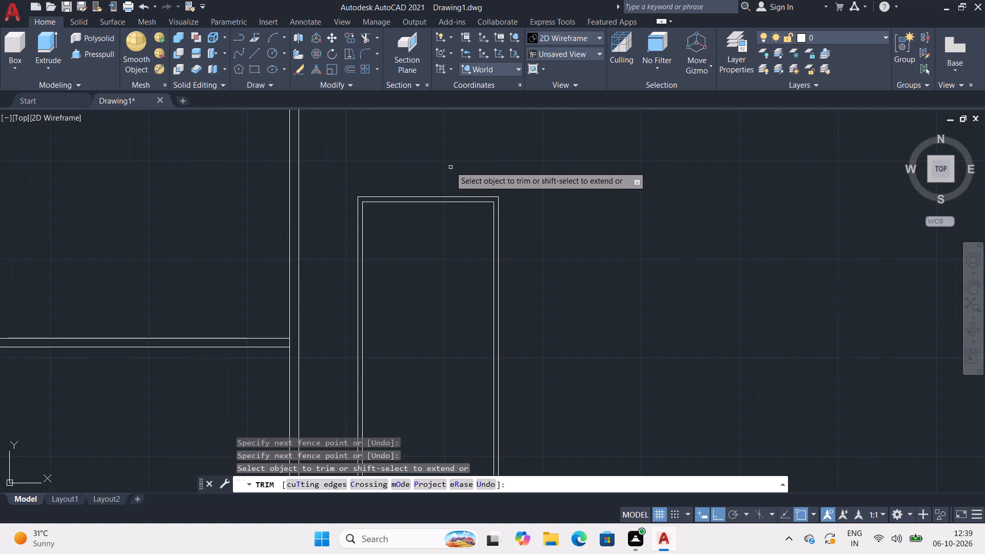
{"action": "scroll", "coordinate": [448, 163], "scroll_direction": "down", "scroll_amount": 1}
{"action": "middle_click_drag", "start_coordinate": [448, 163], "coordinate": [459, 313]}
{"action": "middle_click_drag", "start_coordinate": [438, 227], "coordinate": [447, 292]}
{"action": "scroll", "coordinate": [413, 314], "scroll_direction": "up", "scroll_amount": 3}
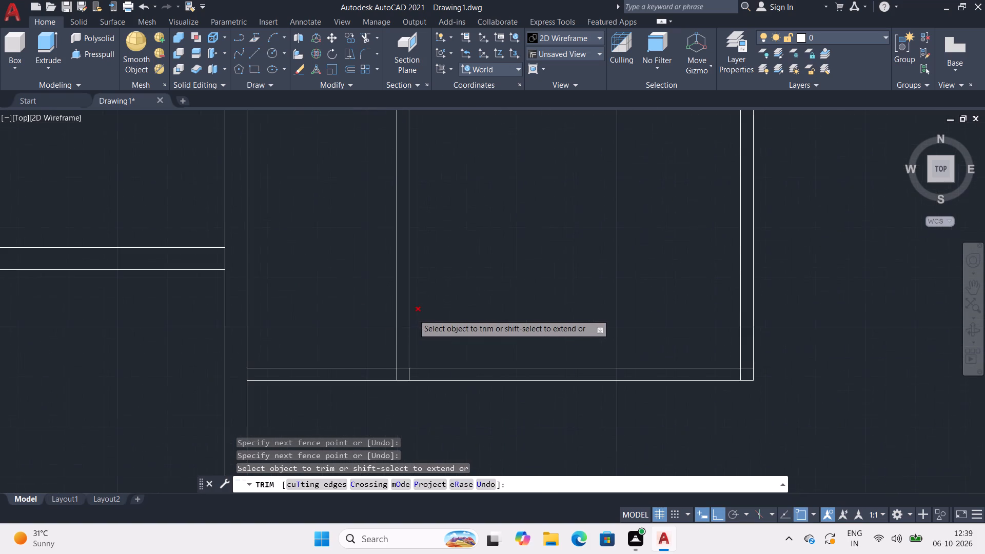
{"action": "left_click_drag", "start_coordinate": [351, 331], "coordinate": [352, 384]}
Trim the crossing inner wall lines at the middle space's southwest and southeast corners.
{"action": "scroll", "coordinate": [379, 366], "scroll_direction": "up", "scroll_amount": 4}
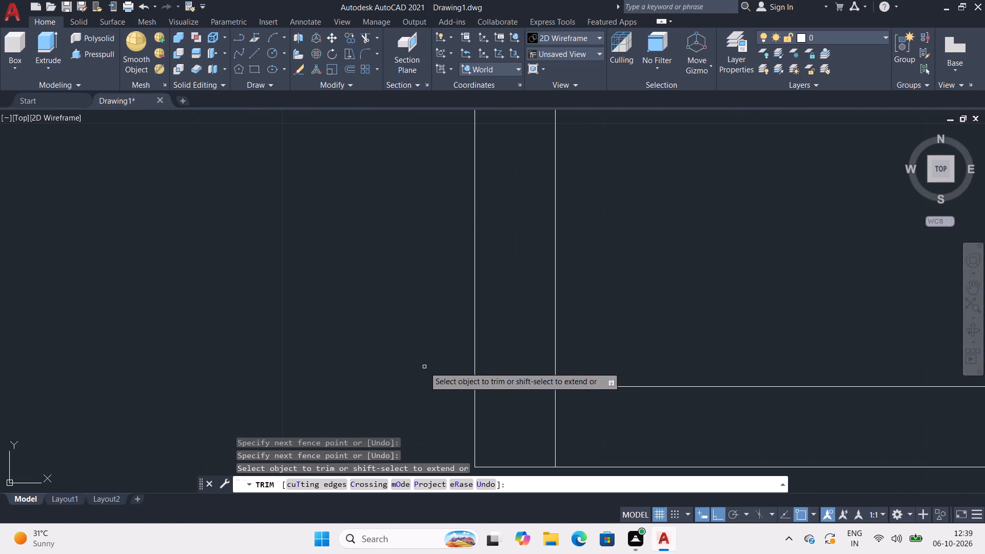
{"action": "left_click_drag", "start_coordinate": [488, 356], "coordinate": [595, 420]}
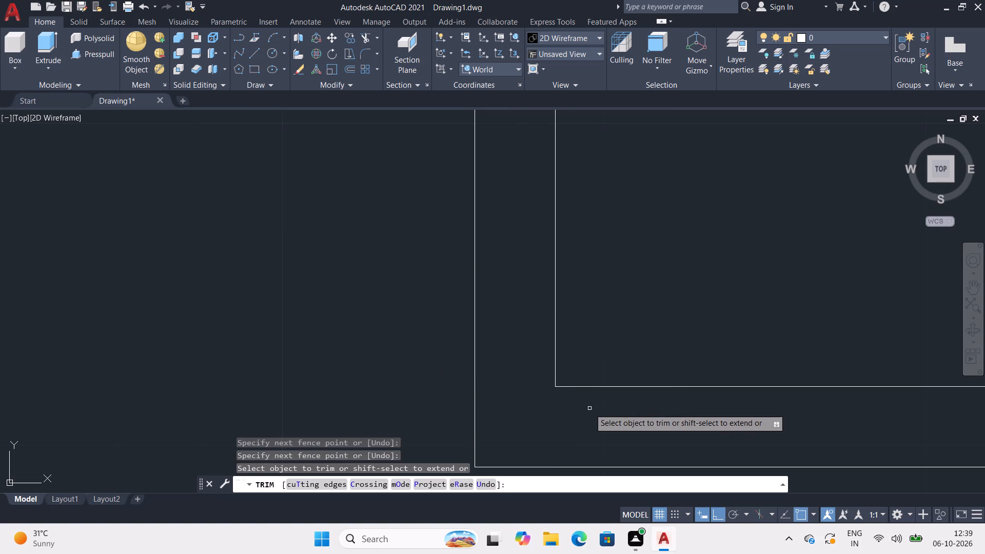
{"action": "scroll", "coordinate": [589, 408], "scroll_direction": "down", "scroll_amount": 3}
{"action": "scroll", "coordinate": [639, 330], "scroll_direction": "down", "scroll_amount": 3}
{"action": "middle_click_drag", "start_coordinate": [641, 332], "coordinate": [339, 338]}
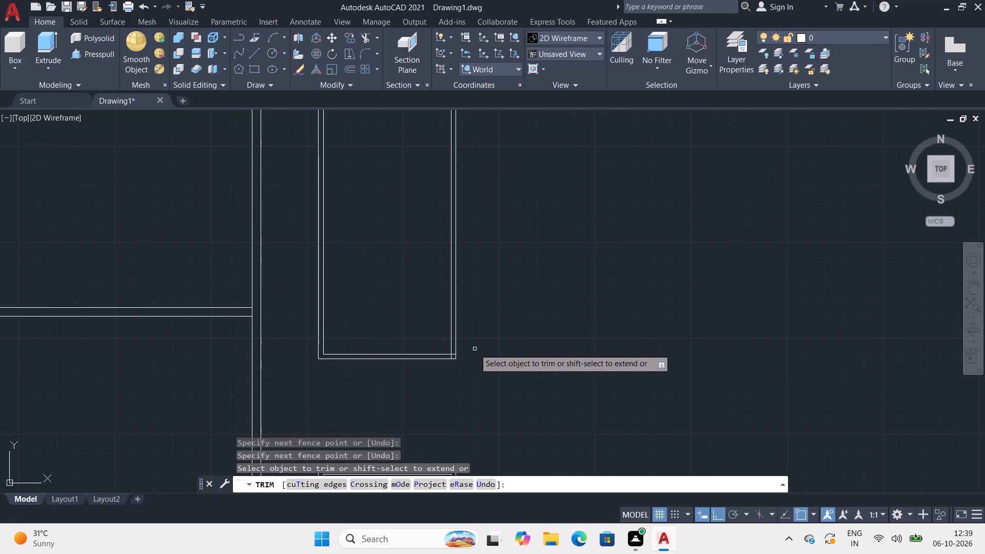
{"action": "scroll", "coordinate": [452, 357], "scroll_direction": "up", "scroll_amount": 7}
{"action": "left_click_drag", "start_coordinate": [400, 321], "coordinate": [303, 364]}
Trim the crossing inner wall lines at the middle space's northeast corner.
{"action": "scroll", "coordinate": [307, 277], "scroll_direction": "down", "scroll_amount": 4}
{"action": "scroll", "coordinate": [226, 239], "scroll_direction": "down", "scroll_amount": 2}
{"action": "middle_click_drag", "start_coordinate": [202, 204], "coordinate": [216, 239]}
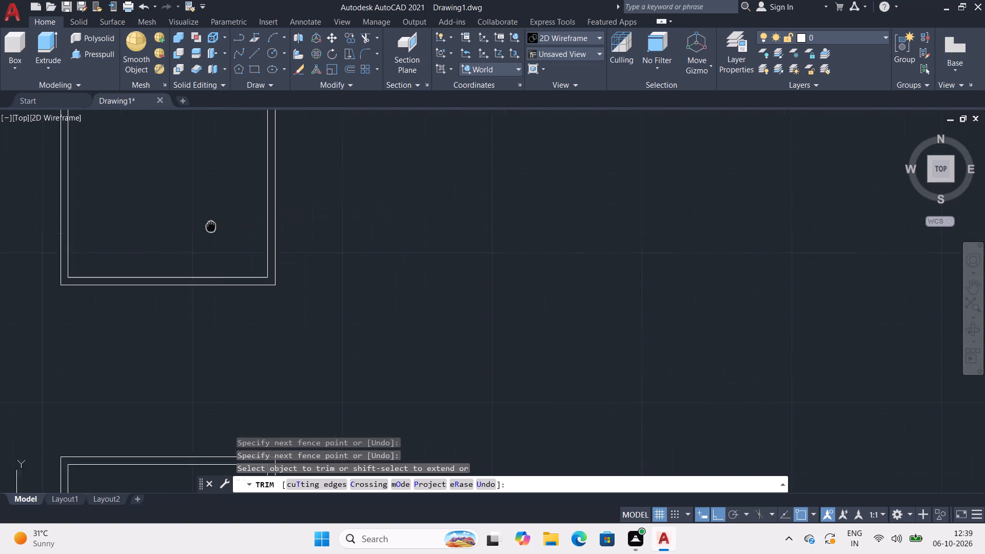
{"action": "middle_click_drag", "start_coordinate": [216, 239], "coordinate": [428, 397]}
{"action": "middle_click_drag", "start_coordinate": [385, 311], "coordinate": [390, 449]}
{"action": "middle_click_drag", "start_coordinate": [358, 319], "coordinate": [357, 450]}
{"action": "scroll", "coordinate": [353, 273], "scroll_direction": "down", "scroll_amount": 1}
{"action": "middle_click_drag", "start_coordinate": [353, 302], "coordinate": [346, 470]}
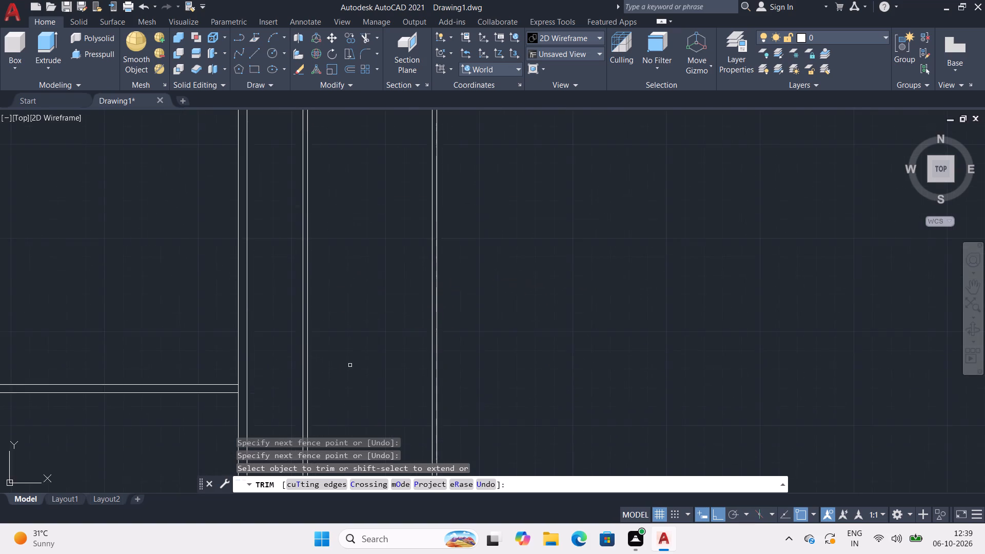
{"action": "middle_click_drag", "start_coordinate": [326, 329], "coordinate": [325, 498]}
{"action": "middle_click_drag", "start_coordinate": [318, 304], "coordinate": [316, 443]}
{"action": "scroll", "coordinate": [436, 305], "scroll_direction": "up", "scroll_amount": 4}
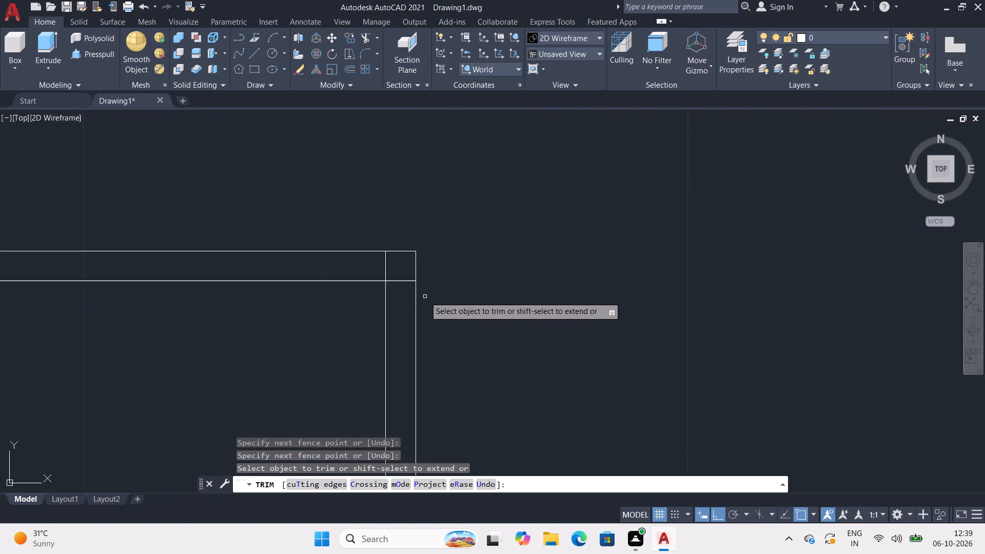
{"action": "left_click_drag", "start_coordinate": [370, 260], "coordinate": [405, 303]}
Trim the crossing inner wall lines at the northern space's southeast and southwest corners.
{"action": "scroll", "coordinate": [346, 169], "scroll_direction": "down", "scroll_amount": 2}
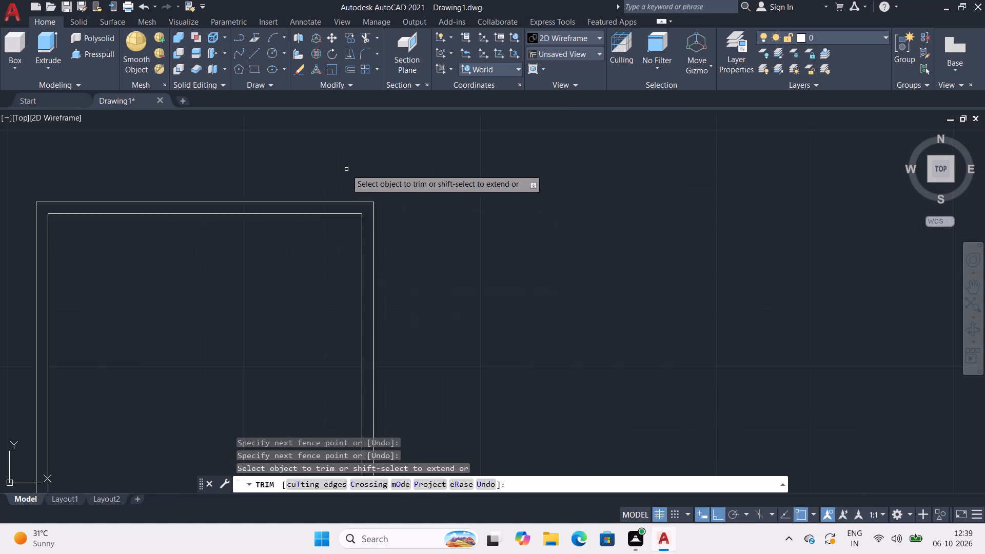
{"action": "scroll", "coordinate": [346, 169], "scroll_direction": "down", "scroll_amount": 2}
{"action": "middle_click_drag", "start_coordinate": [325, 153], "coordinate": [366, 364]}
{"action": "scroll", "coordinate": [401, 273], "scroll_direction": "up", "scroll_amount": 4}
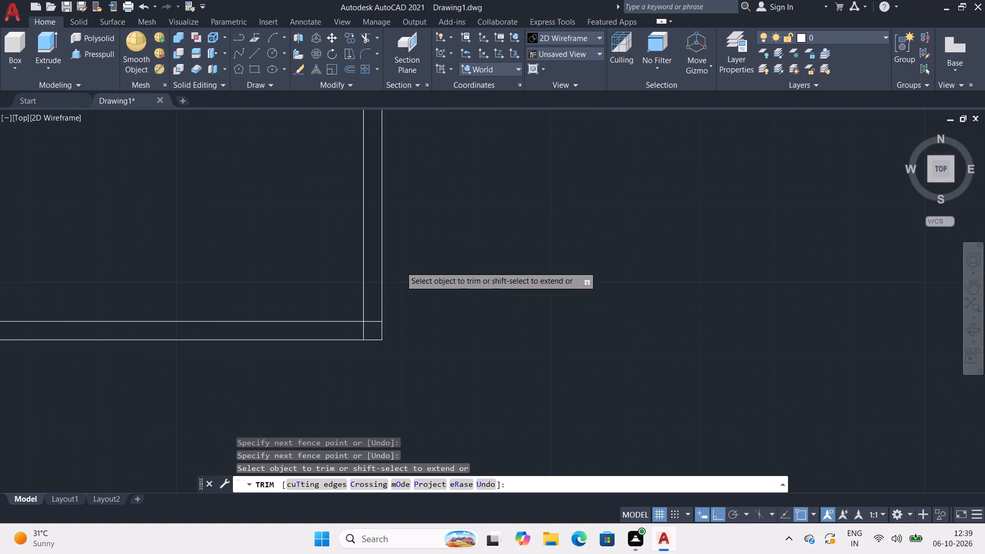
{"action": "left_click_drag", "start_coordinate": [353, 343], "coordinate": [325, 371]}
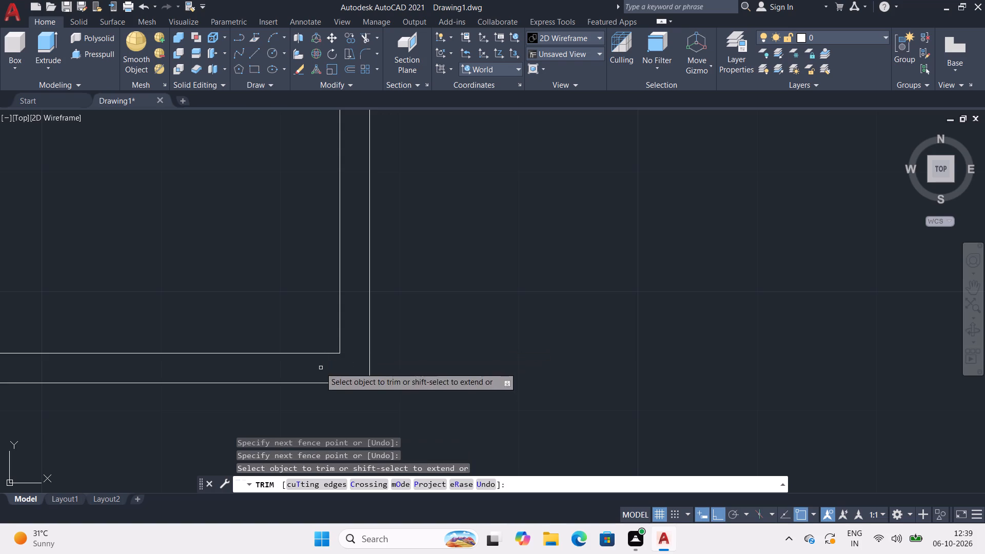
{"action": "scroll", "coordinate": [295, 352], "scroll_direction": "down", "scroll_amount": 3}
{"action": "middle_click_drag", "start_coordinate": [183, 252], "coordinate": [603, 225]}
{"action": "scroll", "coordinate": [518, 310], "scroll_direction": "up", "scroll_amount": 4}
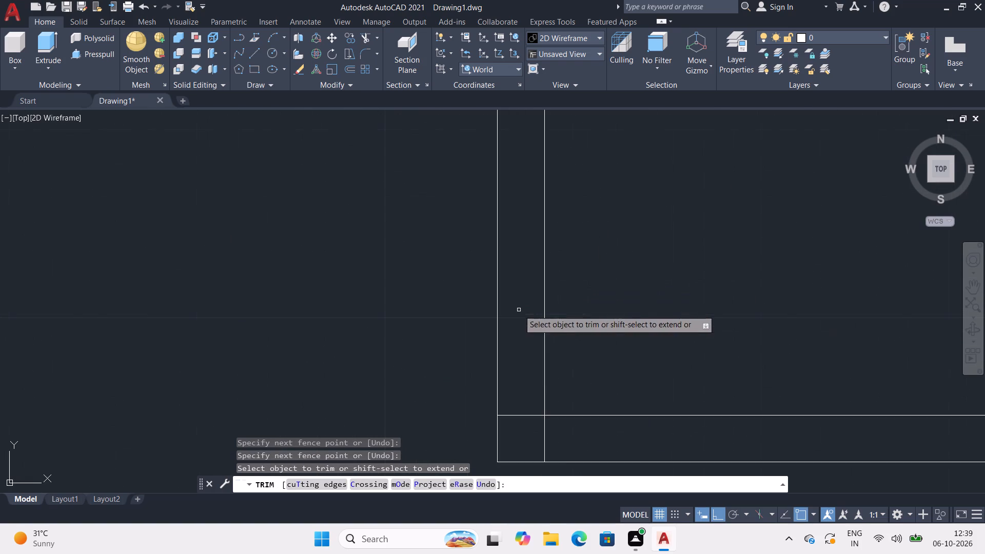
{"action": "middle_click_drag", "start_coordinate": [510, 395], "coordinate": [496, 265]}
{"action": "left_click_drag", "start_coordinate": [518, 268], "coordinate": [538, 303]}
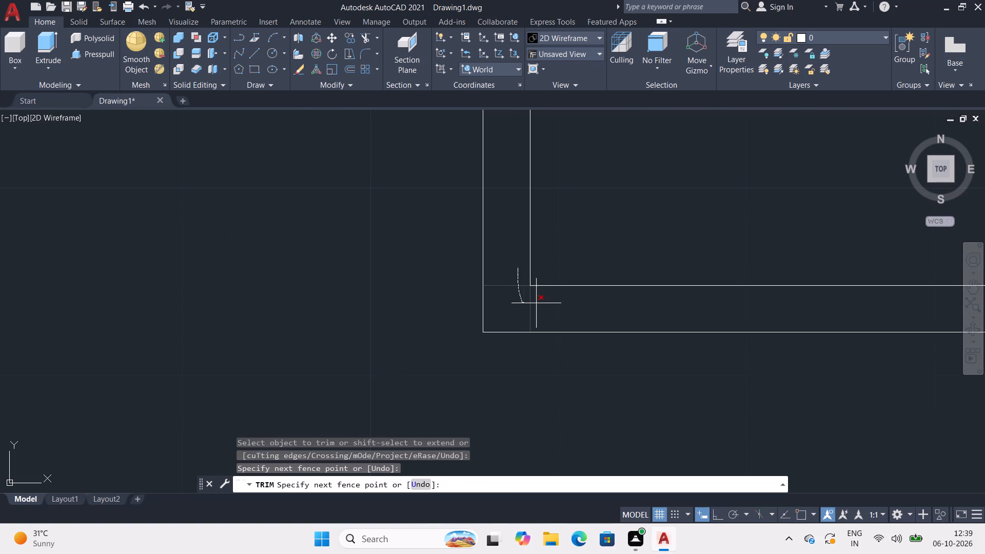
{"action": "left_click_drag", "start_coordinate": [538, 303], "coordinate": [551, 303]}
Trim the crossing inner wall lines at the northern space's northeast corner.
{"action": "scroll", "coordinate": [549, 222], "scroll_direction": "down", "scroll_amount": 3}
{"action": "middle_click_drag", "start_coordinate": [578, 193], "coordinate": [522, 453]}
{"action": "middle_click_drag", "start_coordinate": [591, 212], "coordinate": [513, 428]}
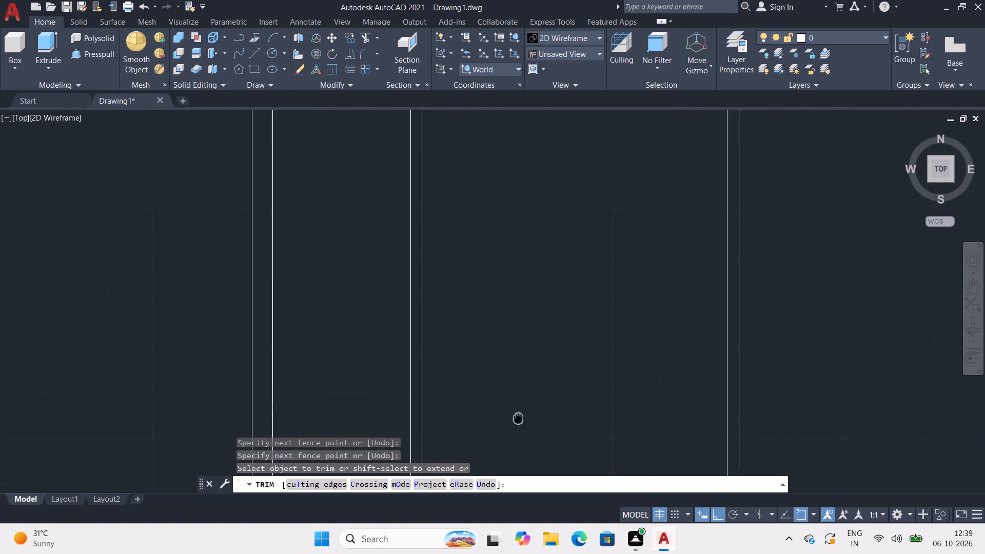
{"action": "middle_click_drag", "start_coordinate": [513, 428], "coordinate": [500, 457]}
{"action": "middle_click_drag", "start_coordinate": [541, 179], "coordinate": [484, 399]}
{"action": "middle_click_drag", "start_coordinate": [496, 160], "coordinate": [455, 425]}
{"action": "middle_click_drag", "start_coordinate": [505, 216], "coordinate": [466, 404]}
{"action": "middle_click_drag", "start_coordinate": [485, 180], "coordinate": [449, 420]}
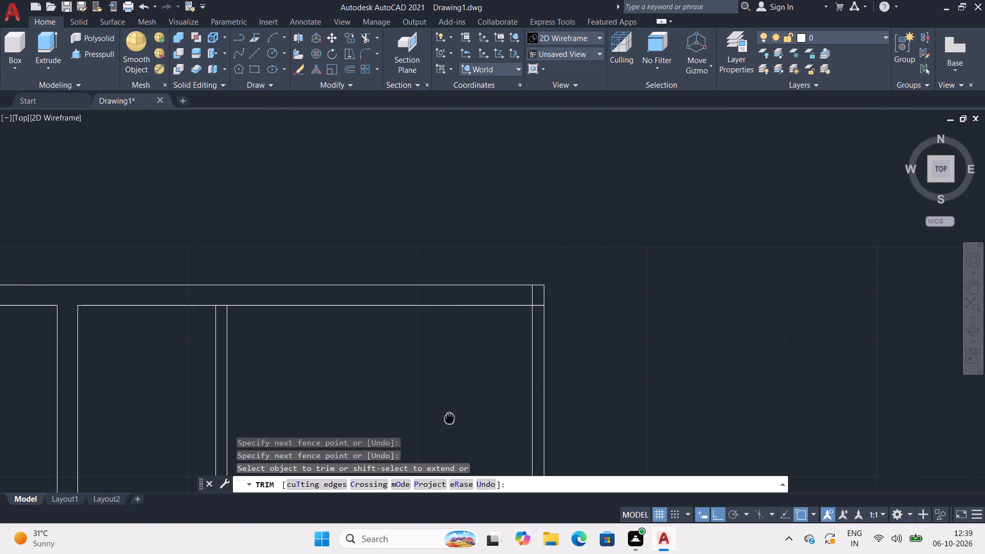
{"action": "middle_click_drag", "start_coordinate": [449, 420], "coordinate": [449, 410]}
{"action": "left_click_drag", "start_coordinate": [534, 291], "coordinate": [531, 291]}
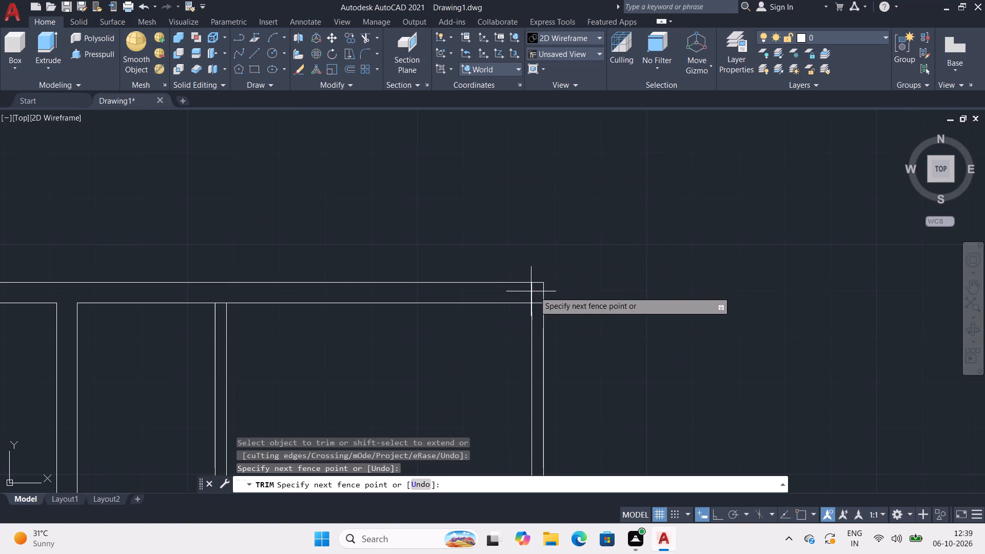
{"action": "left_click_drag", "start_coordinate": [531, 291], "coordinate": [525, 295]}
{"action": "left_click_drag", "start_coordinate": [534, 295], "coordinate": [538, 314]}
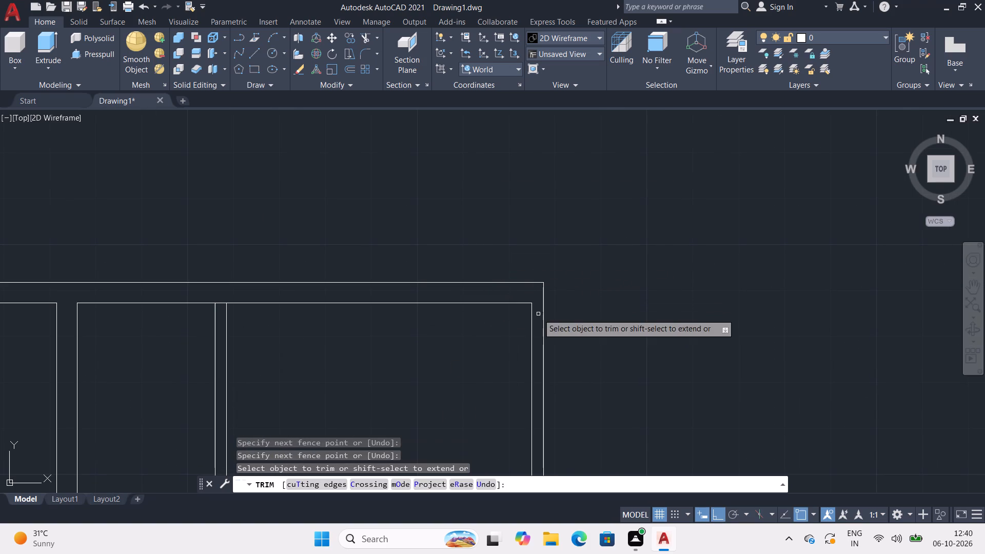
Trim the north wall's inner line where it crosses between the northern space's two west wall lines, and finish trimming.
{"action": "middle_click_drag", "start_coordinate": [228, 309], "coordinate": [390, 232]}
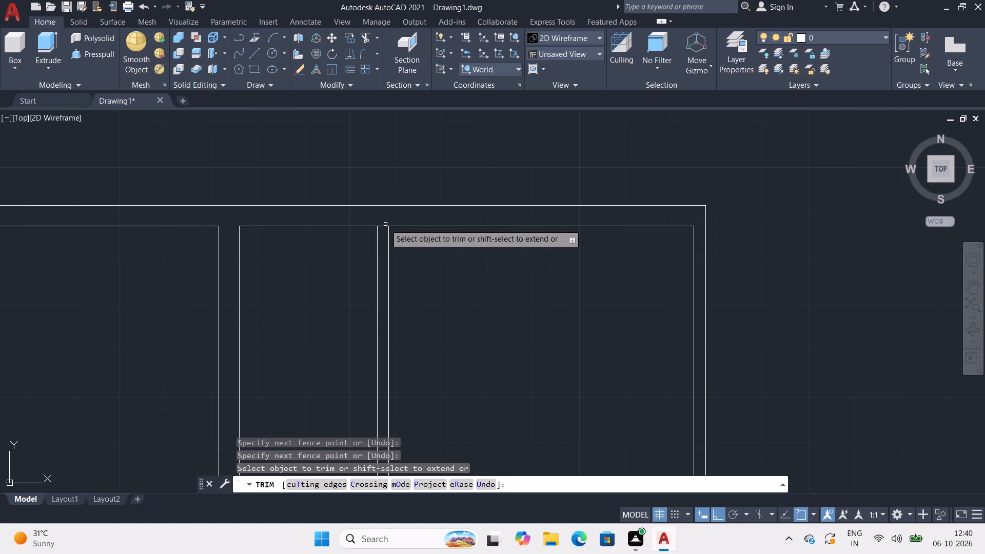
{"action": "left_click", "coordinate": [382, 225]}
{"action": "key", "text": "Escape"}
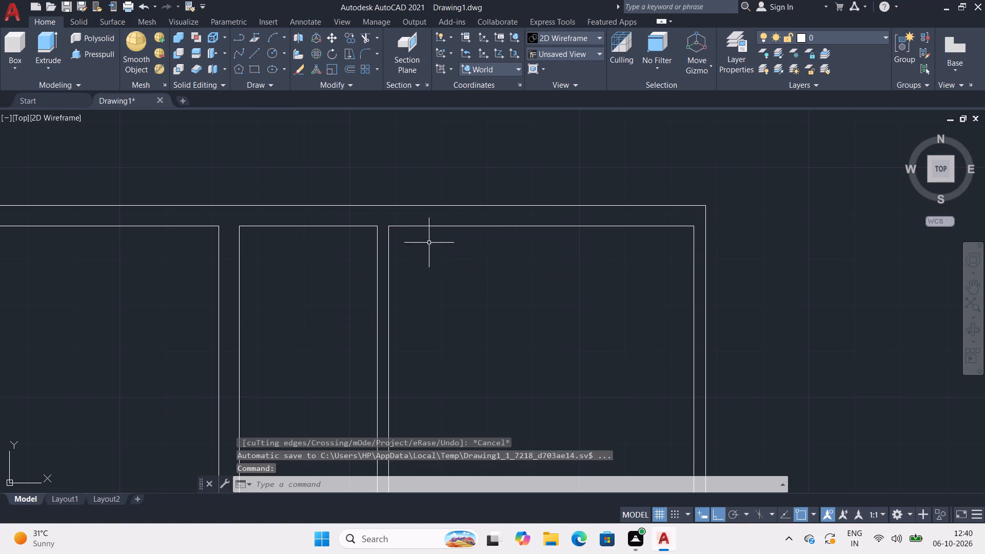
Examine the whole plan, checking the three eastern spaces and the gaps between them against the main building.
{"action": "scroll", "coordinate": [429, 244], "scroll_direction": "down", "scroll_amount": 2}
{"action": "middle_click_drag", "start_coordinate": [434, 273], "coordinate": [436, 0]}
{"action": "middle_click_drag", "start_coordinate": [506, 246], "coordinate": [494, 62]}
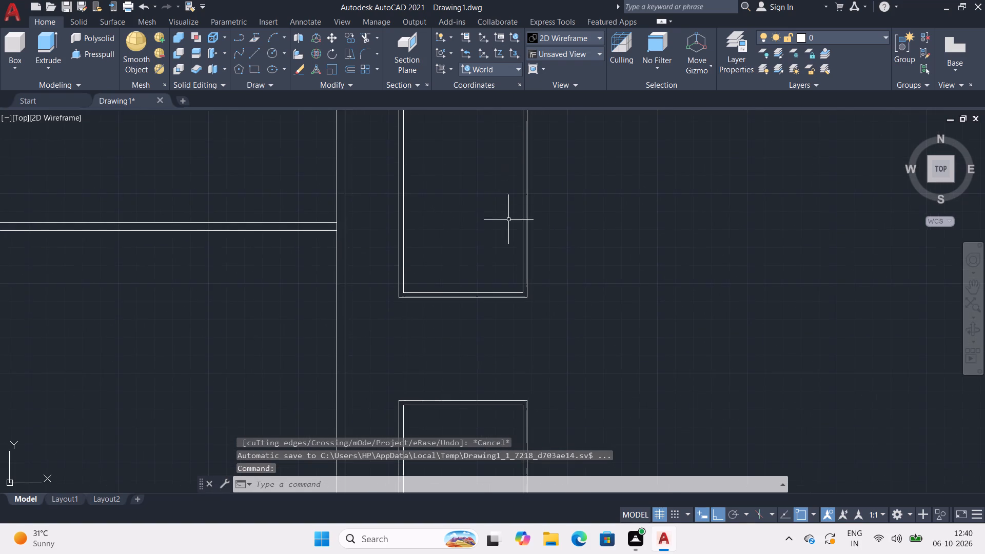
{"action": "middle_click_drag", "start_coordinate": [508, 221], "coordinate": [495, 128]}
{"action": "scroll", "coordinate": [477, 247], "scroll_direction": "down", "scroll_amount": 2}
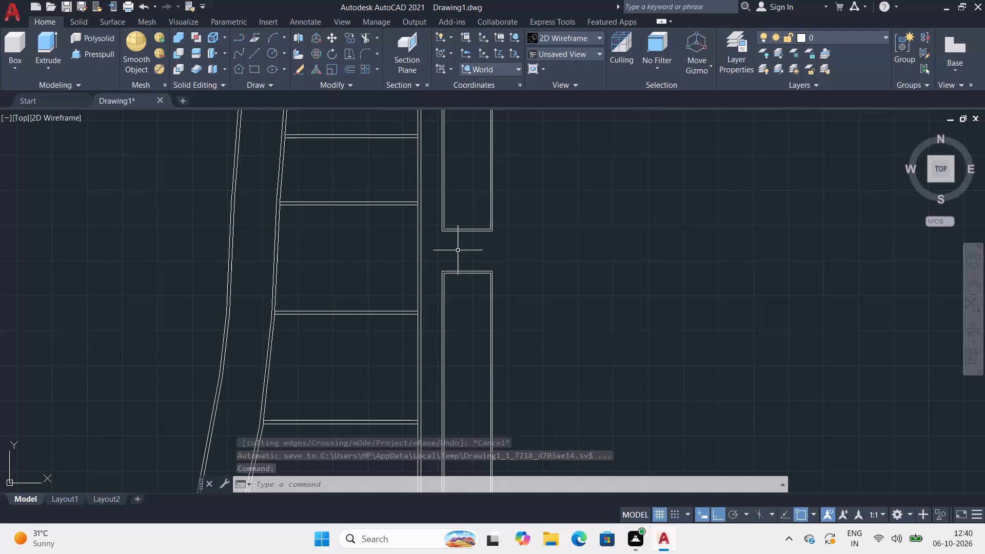
{"action": "scroll", "coordinate": [455, 255], "scroll_direction": "down", "scroll_amount": 1}
{"action": "middle_click_drag", "start_coordinate": [454, 259], "coordinate": [436, 188]}
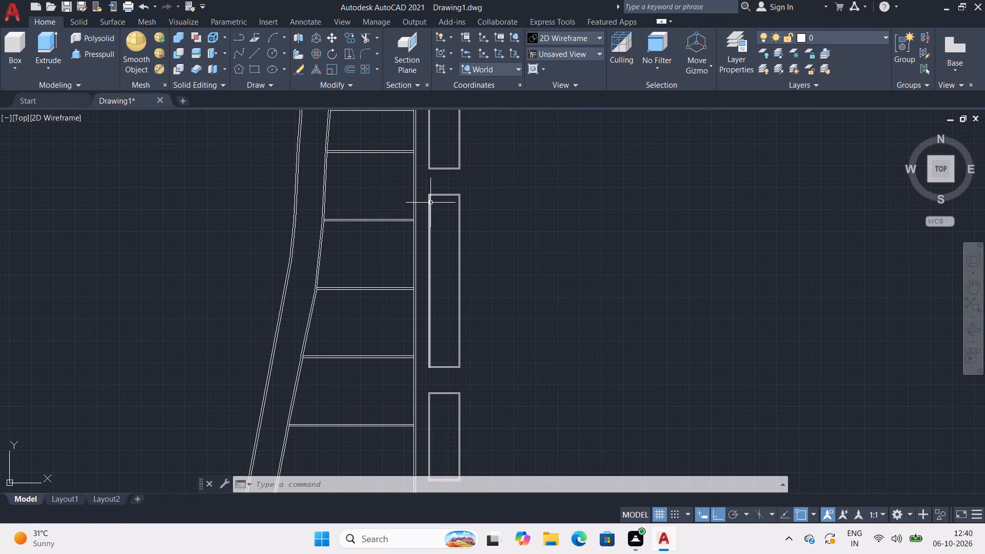
{"action": "middle_click_drag", "start_coordinate": [430, 203], "coordinate": [429, 201]}
{"action": "middle_click_drag", "start_coordinate": [429, 201], "coordinate": [415, 167]}
{"action": "scroll", "coordinate": [411, 174], "scroll_direction": "down", "scroll_amount": 2}
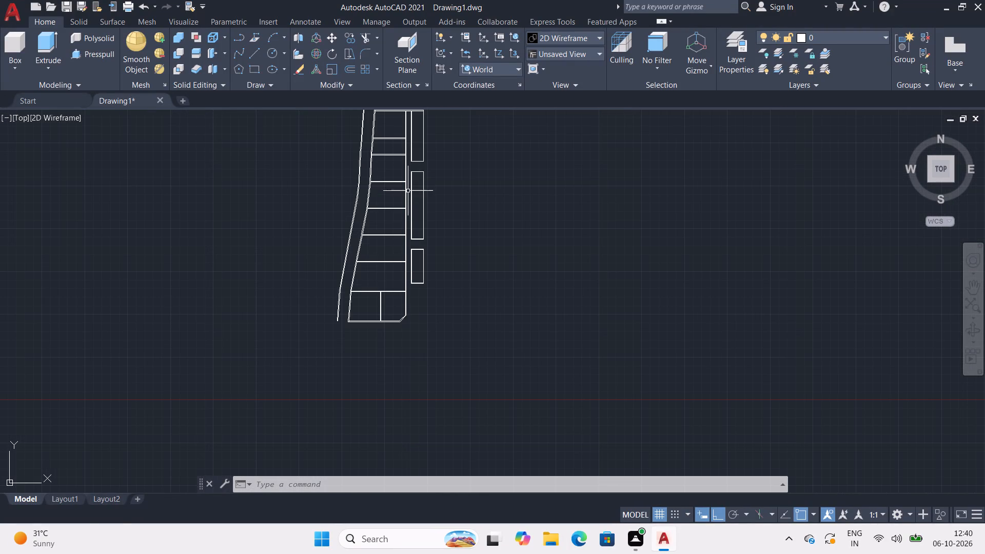
{"action": "middle_click_drag", "start_coordinate": [408, 191], "coordinate": [405, 225]}
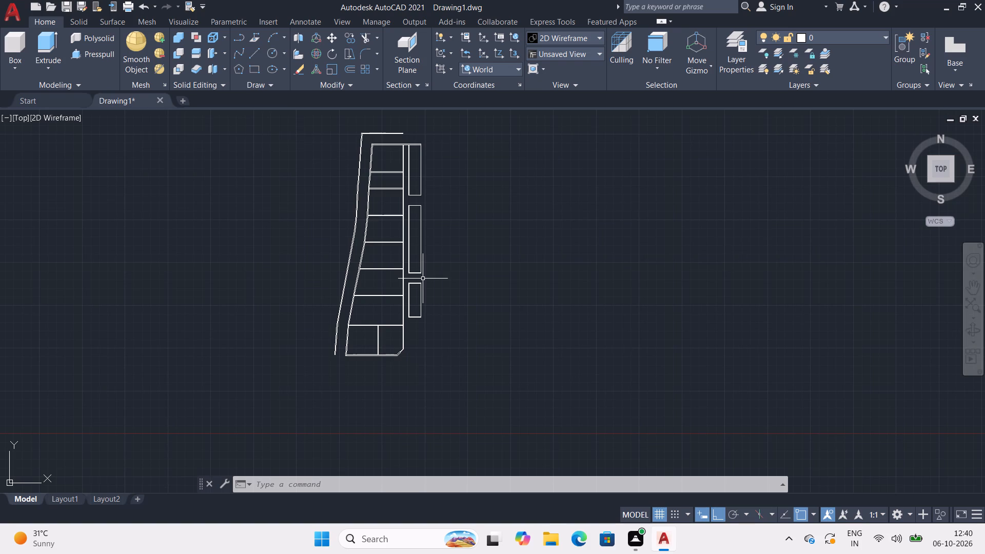
Move all the southern space's wall lines straight south by about 4'-6".
{"action": "middle_click_drag", "start_coordinate": [421, 274], "coordinate": [403, 240]}
{"action": "scroll", "coordinate": [403, 241], "scroll_direction": "up", "scroll_amount": 1}
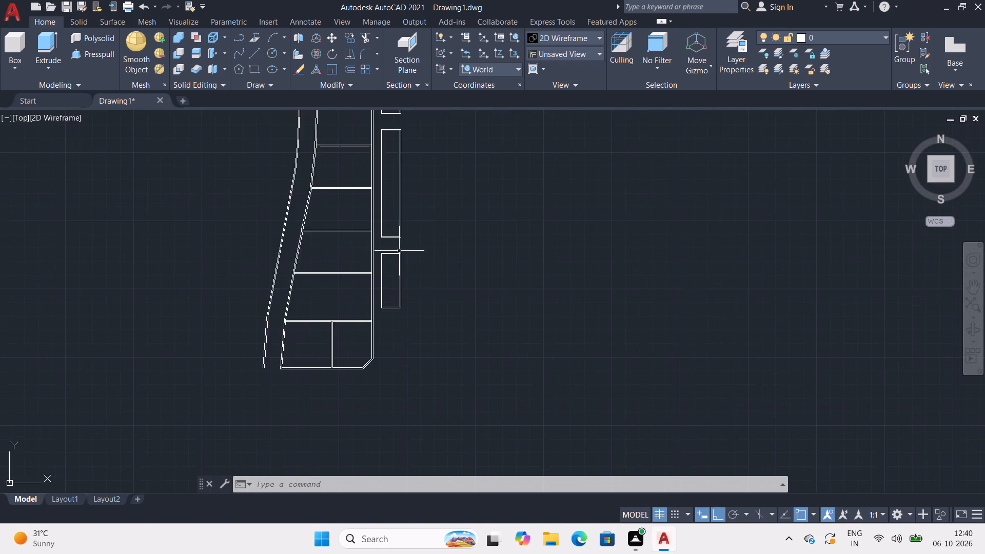
{"action": "scroll", "coordinate": [399, 251], "scroll_direction": "up", "scroll_amount": 2}
{"action": "middle_click_drag", "start_coordinate": [388, 255], "coordinate": [380, 231]}
{"action": "left_click_drag", "start_coordinate": [444, 211], "coordinate": [353, 214]}
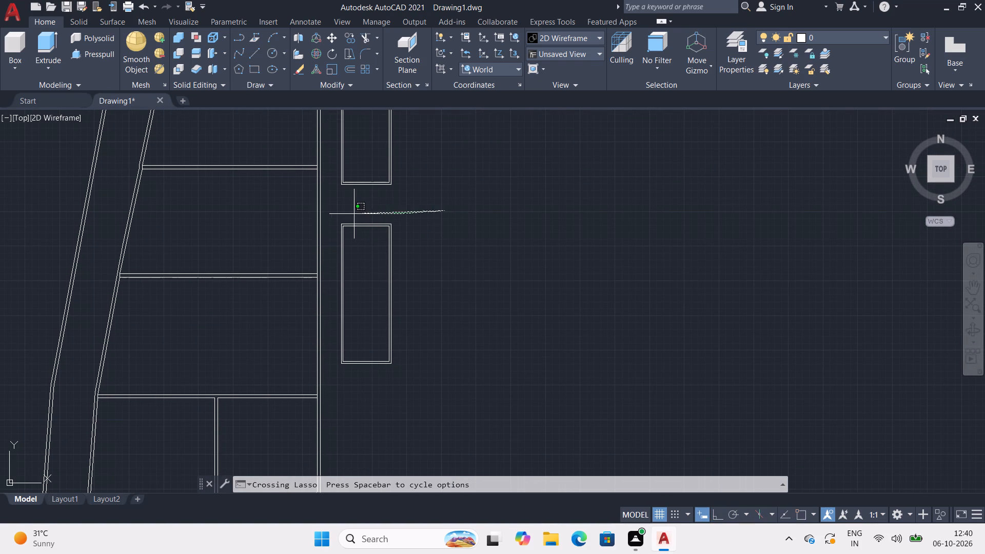
{"action": "left_click_drag", "start_coordinate": [353, 214], "coordinate": [347, 365]}
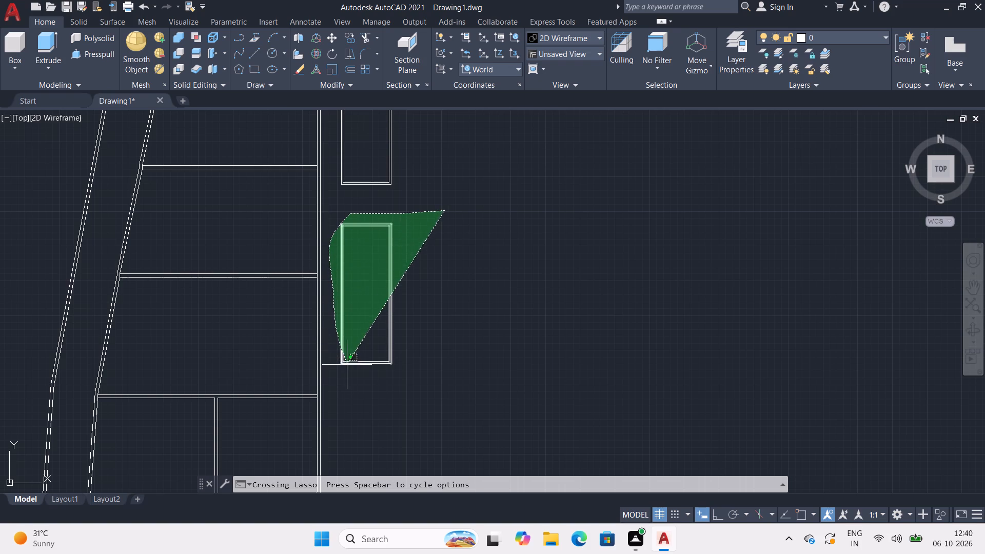
{"action": "left_click_drag", "start_coordinate": [347, 365], "coordinate": [396, 378]}
{"action": "key", "text": "m"}
{"action": "key", "text": "Return"}
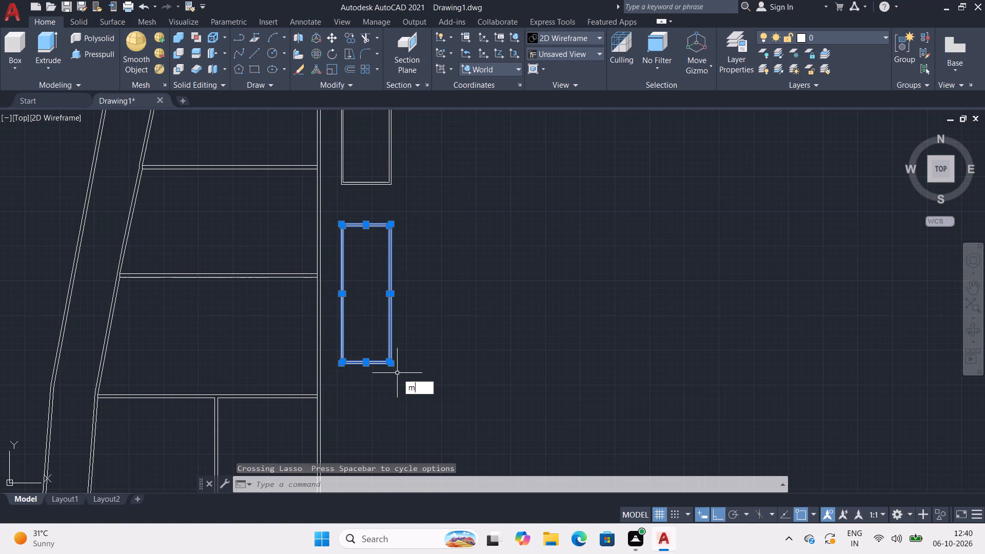
{"action": "left_click", "coordinate": [365, 285]}
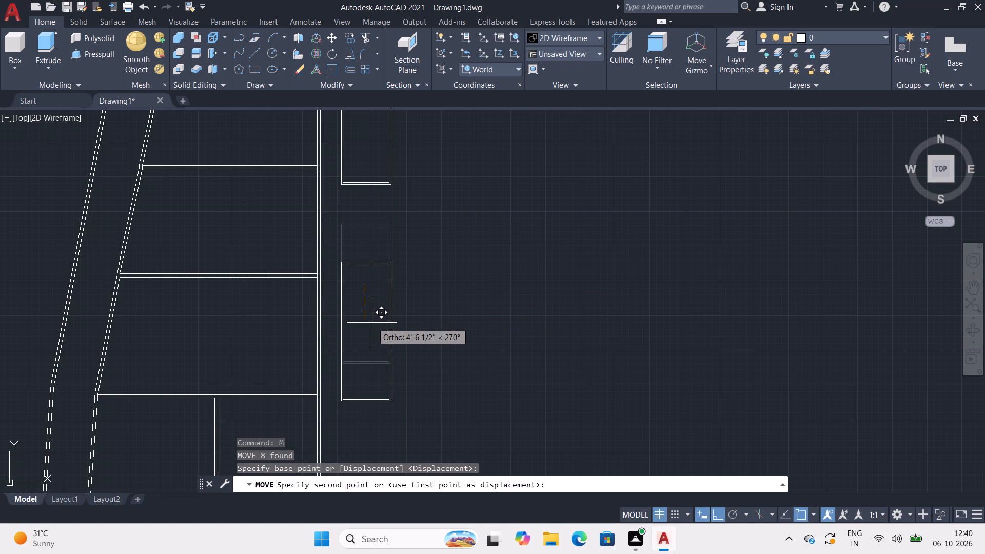
{"action": "middle_click_drag", "start_coordinate": [372, 319], "coordinate": [359, 281]}
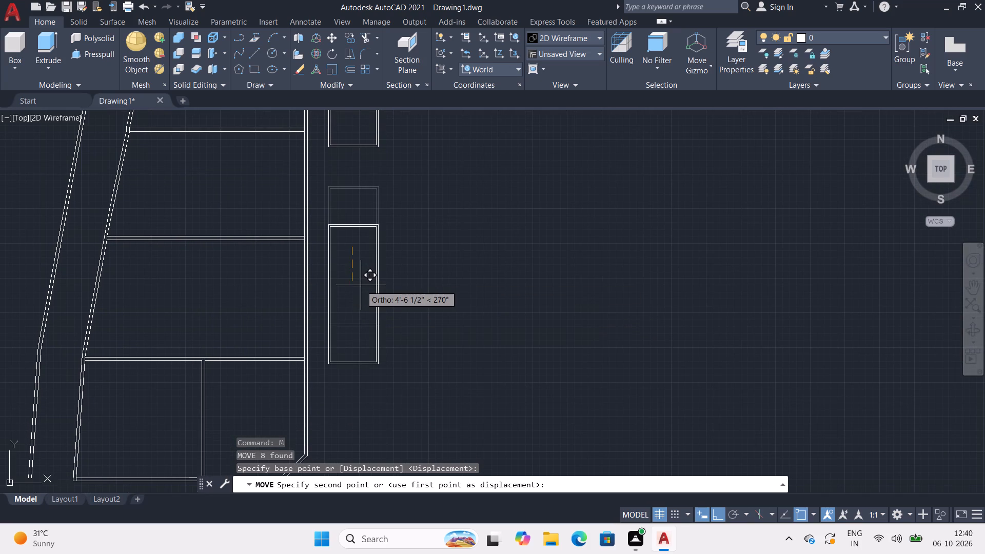
{"action": "left_click", "coordinate": [361, 286]}
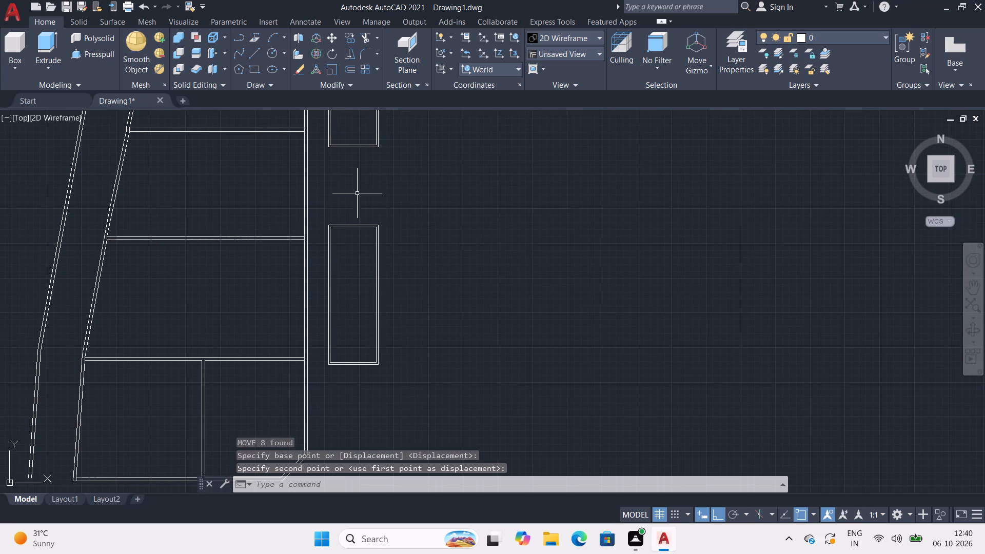
Move all the middle space's wall lines straight south by about 2', widening the gap to the northern space.
{"action": "middle_click_drag", "start_coordinate": [353, 142], "coordinate": [359, 294]}
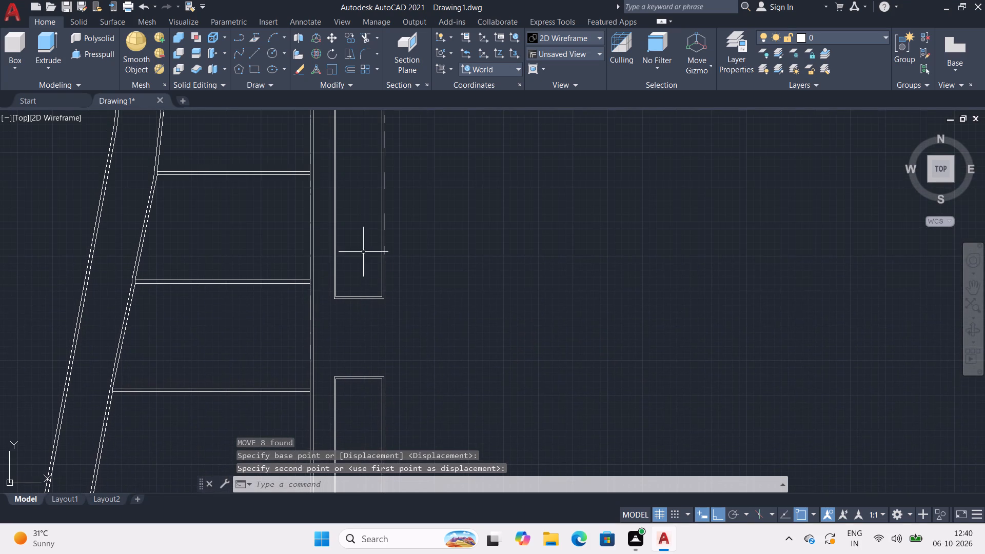
{"action": "middle_click_drag", "start_coordinate": [363, 248], "coordinate": [361, 330]}
{"action": "middle_click_drag", "start_coordinate": [372, 210], "coordinate": [379, 287]}
{"action": "left_click_drag", "start_coordinate": [418, 185], "coordinate": [331, 312]}
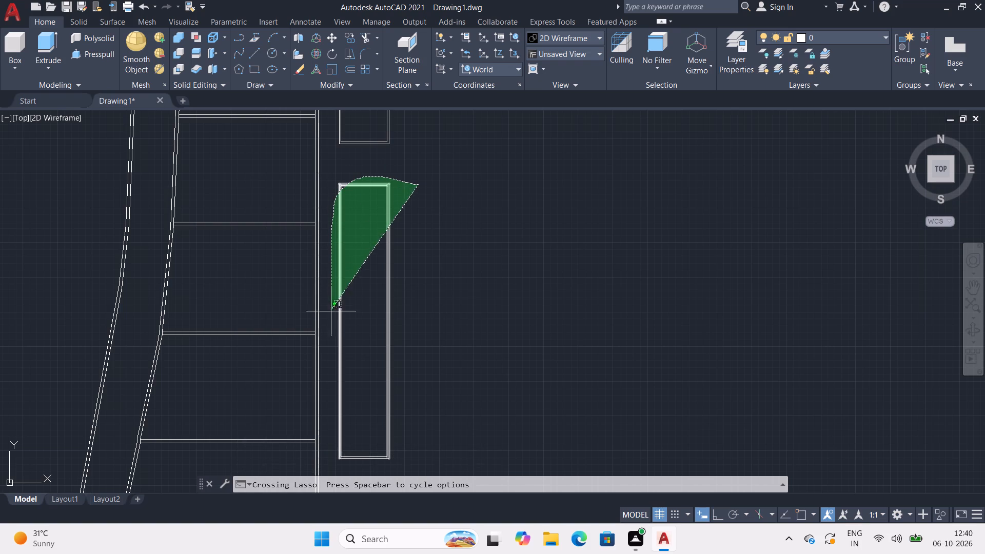
{"action": "left_click_drag", "start_coordinate": [331, 312], "coordinate": [401, 454]}
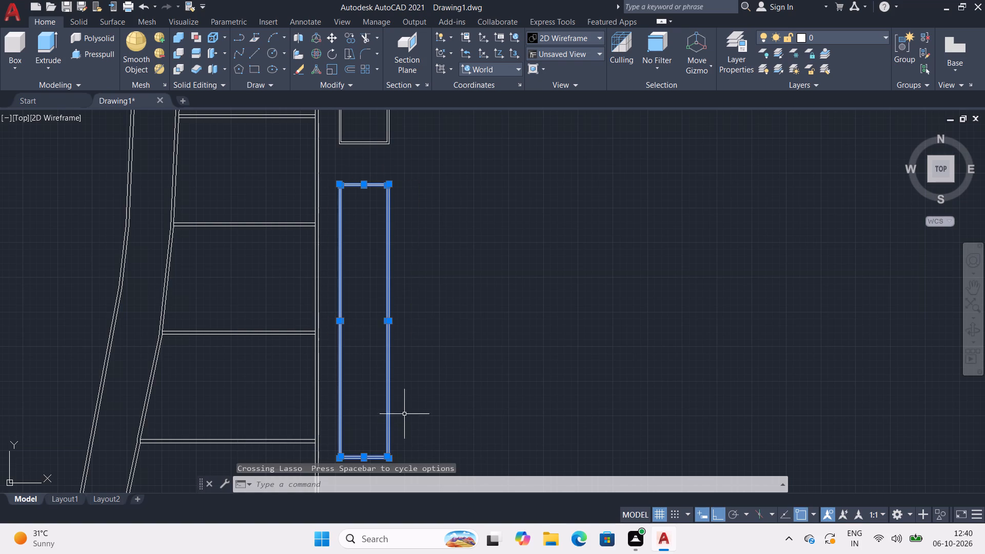
{"action": "key", "text": "m"}
{"action": "key", "text": "Return"}
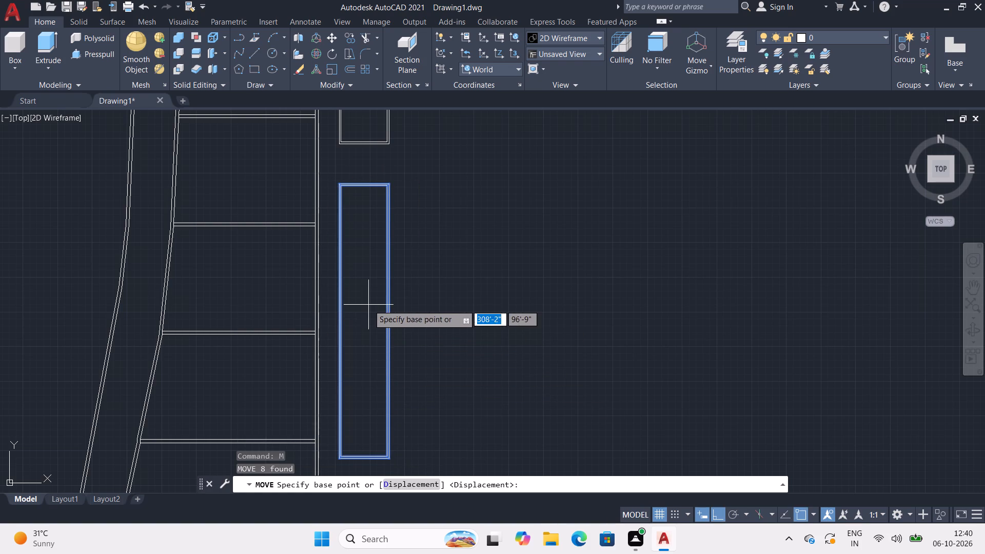
{"action": "left_click", "coordinate": [368, 305]}
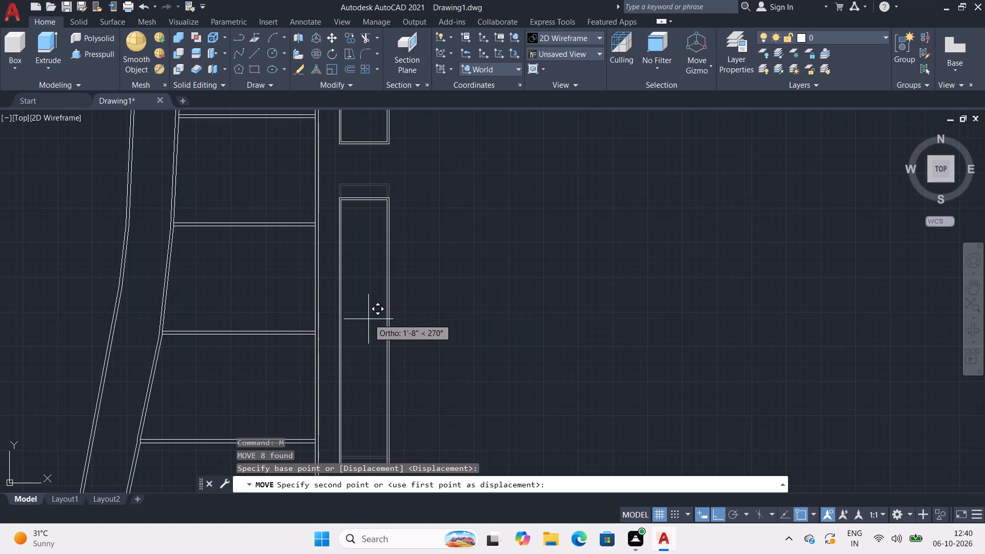
{"action": "left_click", "coordinate": [368, 322]}
Examine the overall plan to check the new spacing of the three eastern spaces along the main wall.
{"action": "middle_click_drag", "start_coordinate": [367, 312], "coordinate": [363, 307]}
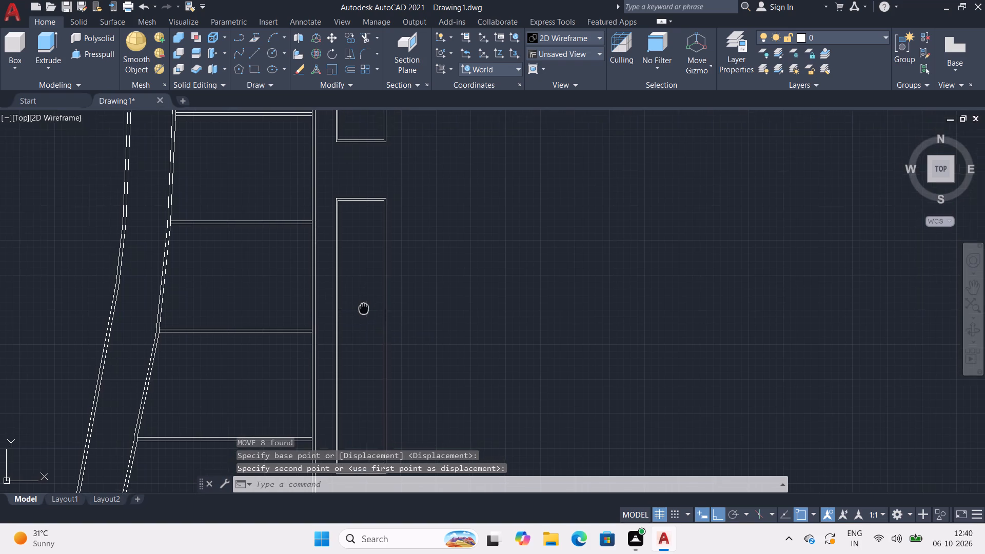
{"action": "middle_click_drag", "start_coordinate": [363, 307], "coordinate": [349, 220]}
{"action": "scroll", "coordinate": [346, 210], "scroll_direction": "down", "scroll_amount": 1}
{"action": "middle_click_drag", "start_coordinate": [346, 226], "coordinate": [348, 260]}
{"action": "scroll", "coordinate": [356, 258], "scroll_direction": "down", "scroll_amount": 2}
{"action": "scroll", "coordinate": [412, 227], "scroll_direction": "down", "scroll_amount": 1}
{"action": "middle_click_drag", "start_coordinate": [412, 226], "coordinate": [421, 197]}
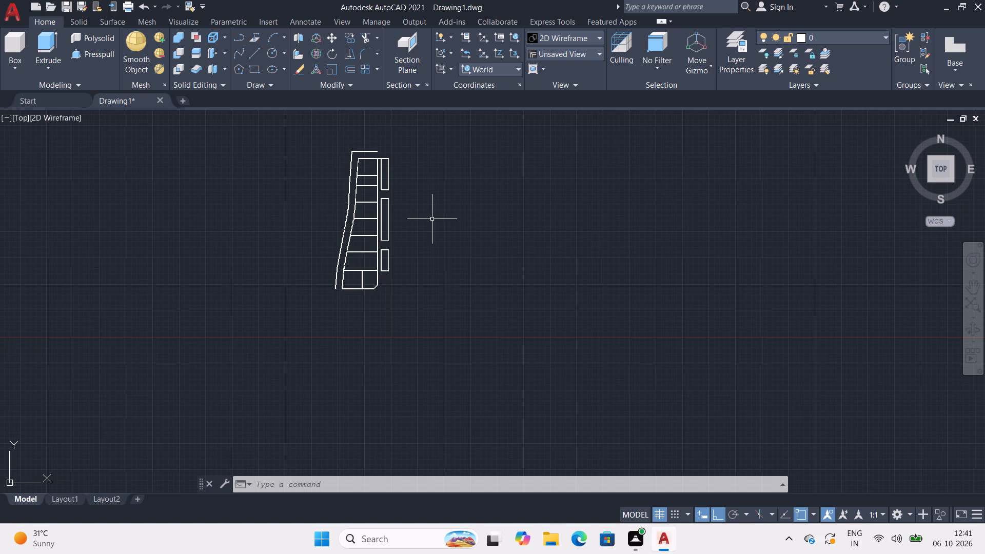
{"action": "middle_click_drag", "start_coordinate": [432, 219], "coordinate": [406, 177]}
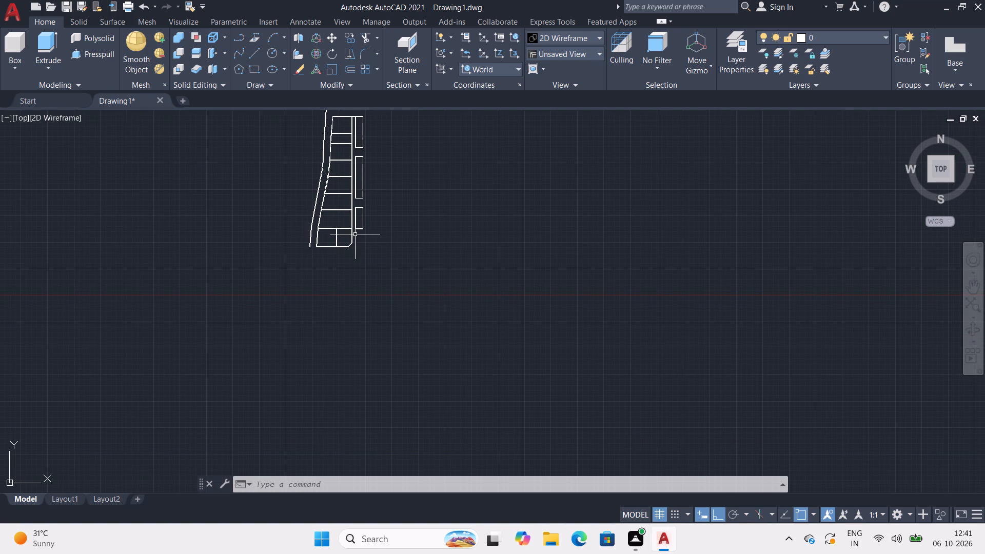
Offset the outer line of the building's south wall 2.5' to the south.
{"action": "scroll", "coordinate": [343, 254], "scroll_direction": "up", "scroll_amount": 3}
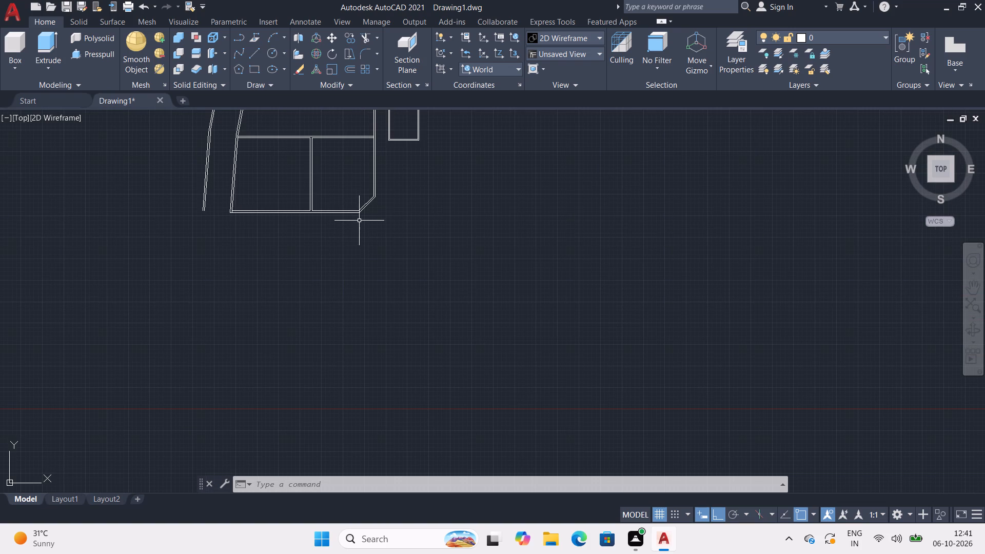
{"action": "middle_click_drag", "start_coordinate": [359, 221], "coordinate": [359, 234]}
{"action": "scroll", "coordinate": [277, 229], "scroll_direction": "up", "scroll_amount": 2}
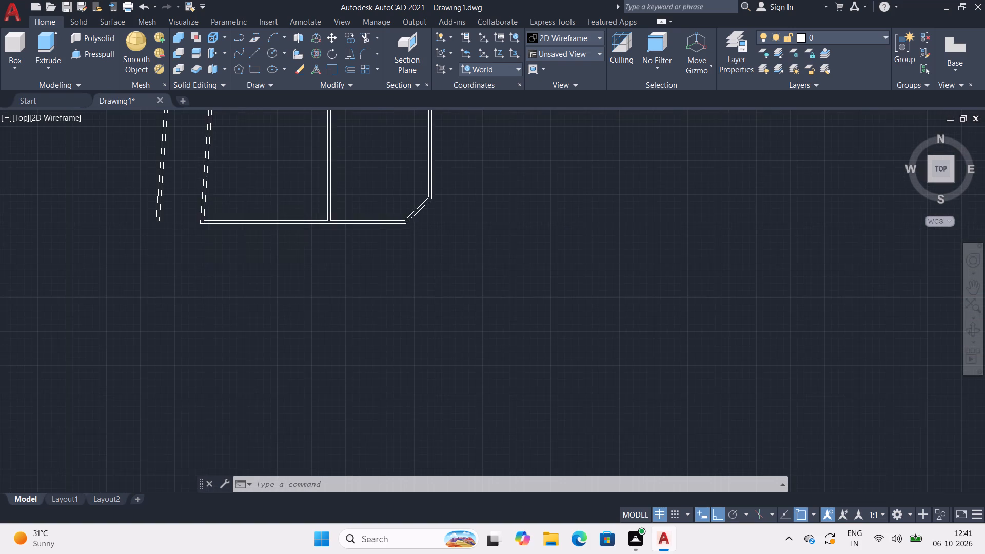
{"action": "left_click", "coordinate": [301, 218]}
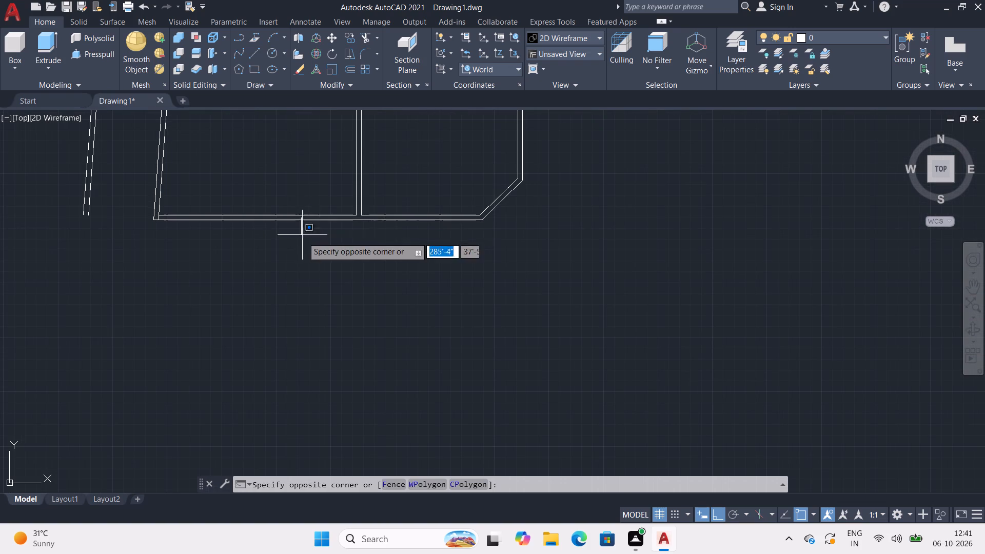
{"action": "left_click", "coordinate": [308, 219]}
{"action": "key", "text": "o"}
{"action": "key", "text": "Return"}
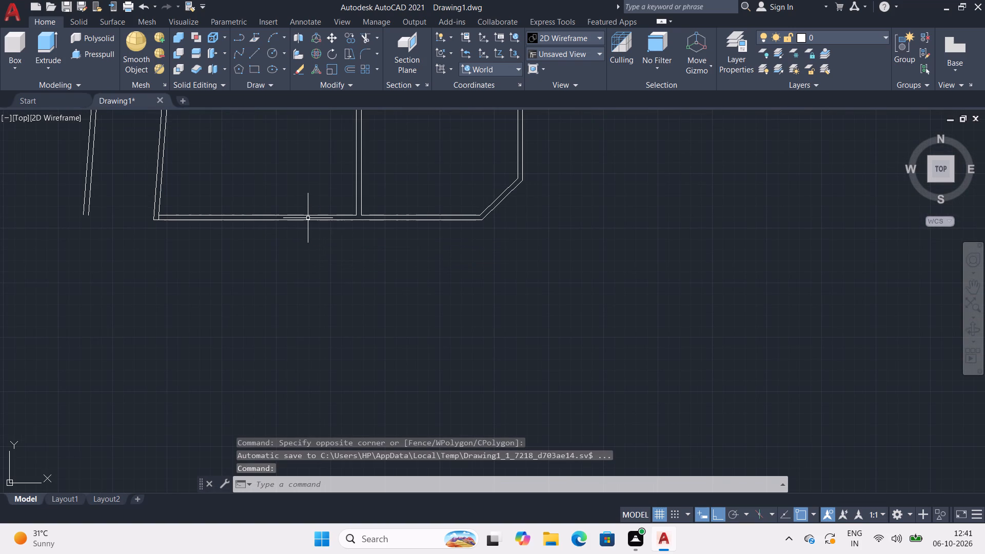
{"action": "type", "text": "2.5'"}
{"action": "key", "text": "Return"}
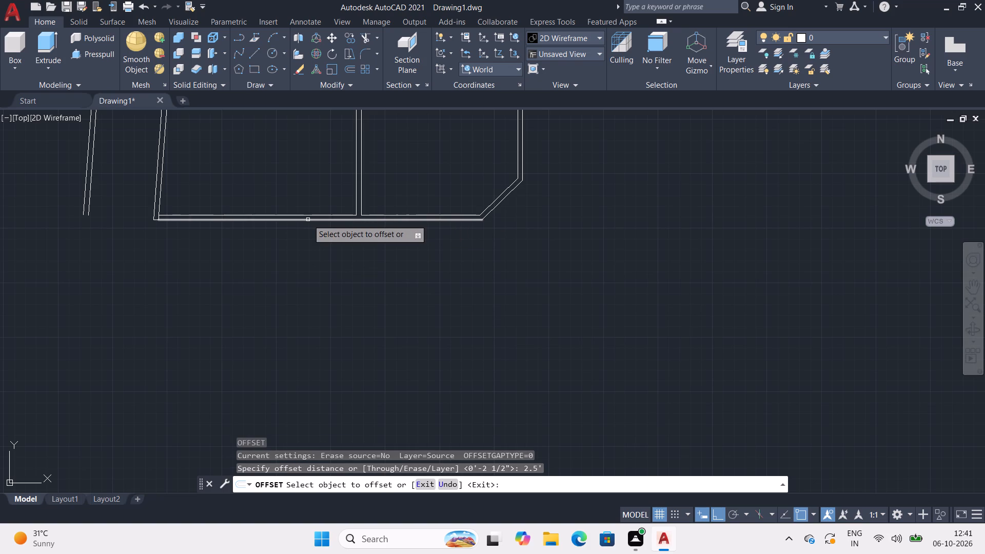
{"action": "left_click", "coordinate": [308, 220]}
{"action": "left_click", "coordinate": [313, 267]}
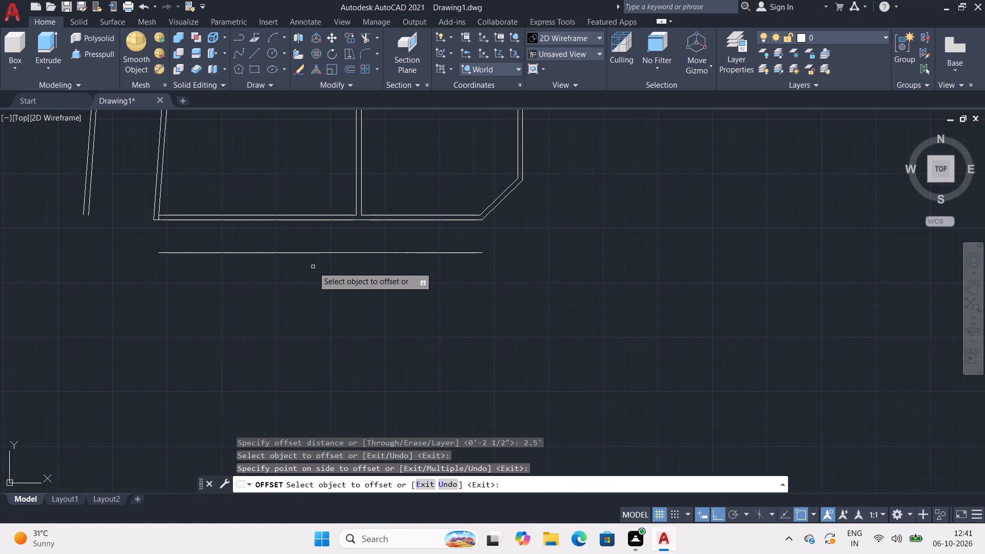
{"action": "key", "text": "Escape"}
{"action": "key", "text": "Escape"}
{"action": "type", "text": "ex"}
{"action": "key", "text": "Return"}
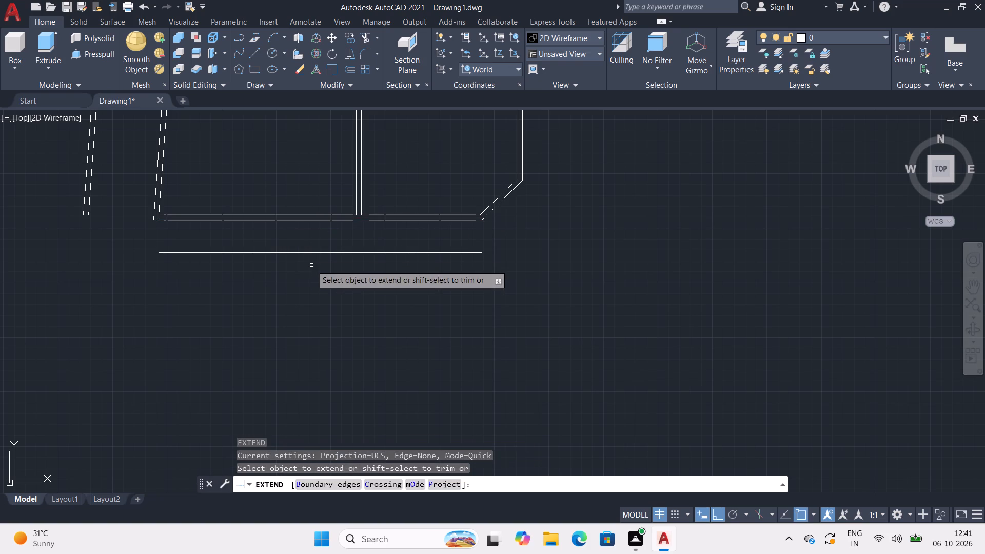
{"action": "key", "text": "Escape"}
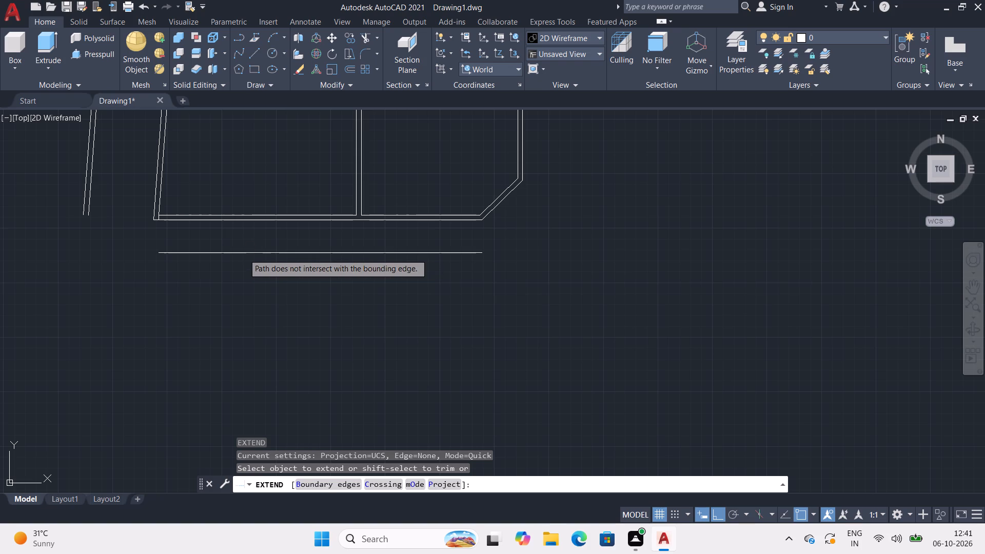
Draw a horizontal line from the new offset line's west end westward, past the outer boundary's two lines.
{"action": "key", "text": "l"}
{"action": "key", "text": "Return"}
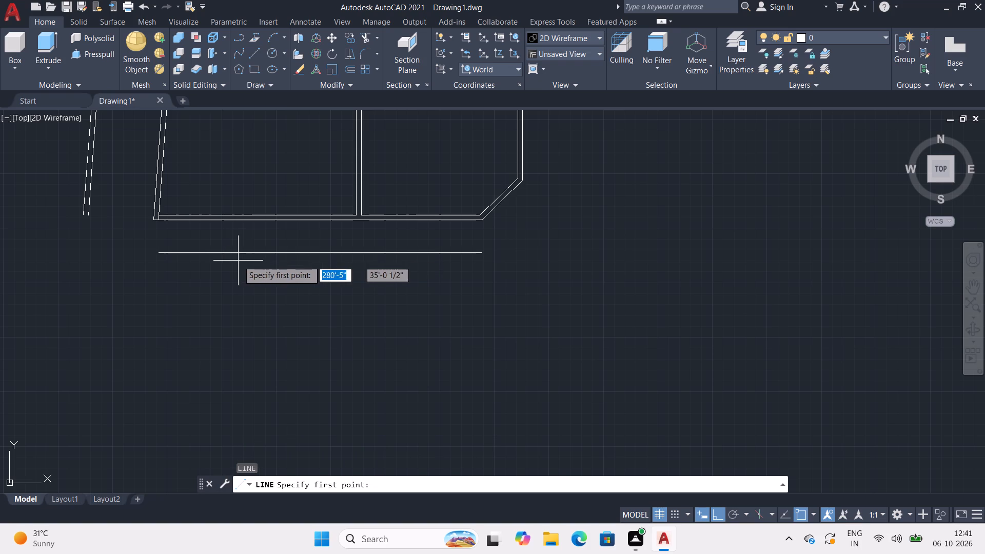
{"action": "middle_click_drag", "start_coordinate": [233, 255], "coordinate": [472, 207]}
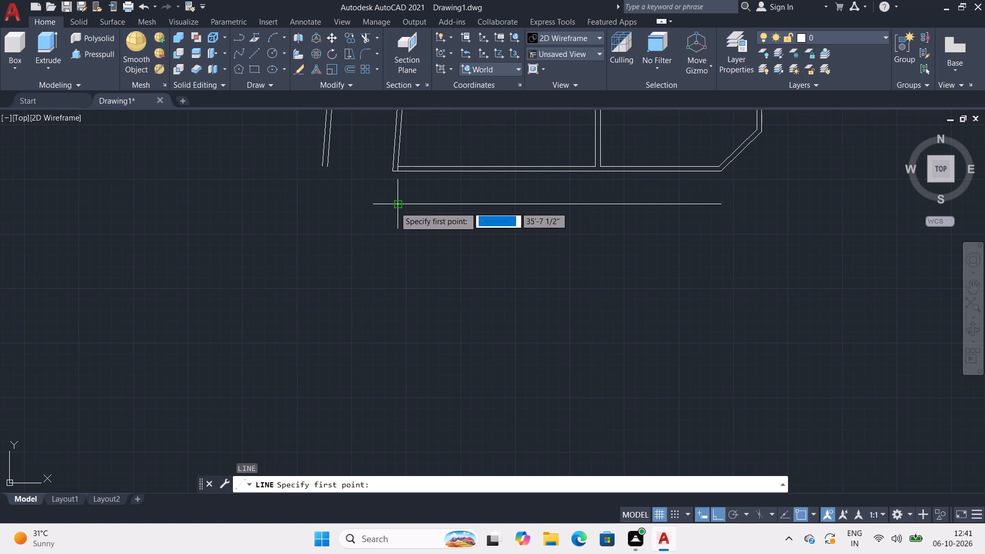
{"action": "left_click", "coordinate": [397, 206]}
{"action": "left_click", "coordinate": [297, 219]}
{"action": "key", "text": "space"}
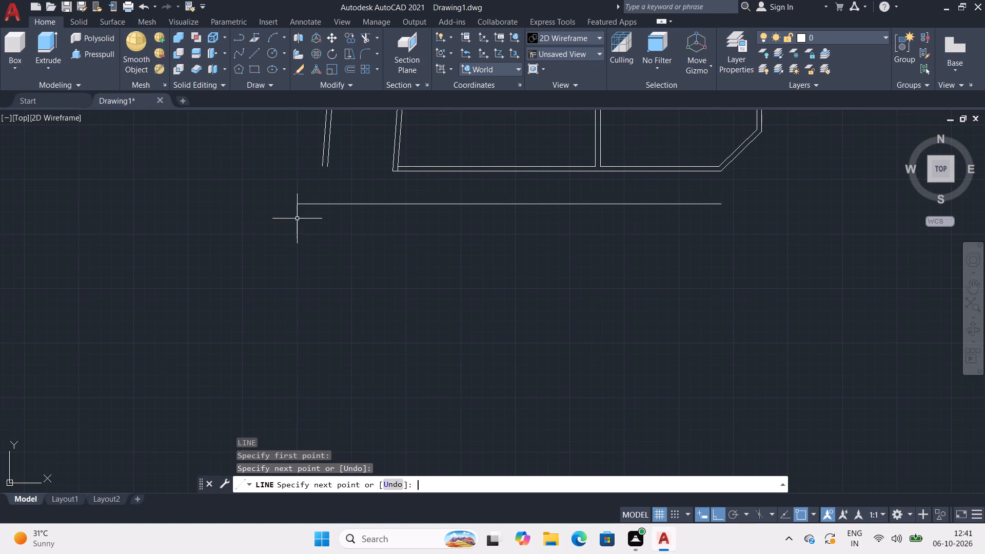
Extend the outer boundary's two sloping lines south to the new horizontal line.
{"action": "middle_click_drag", "start_coordinate": [298, 213], "coordinate": [318, 279]}
{"action": "type", "text": "ex"}
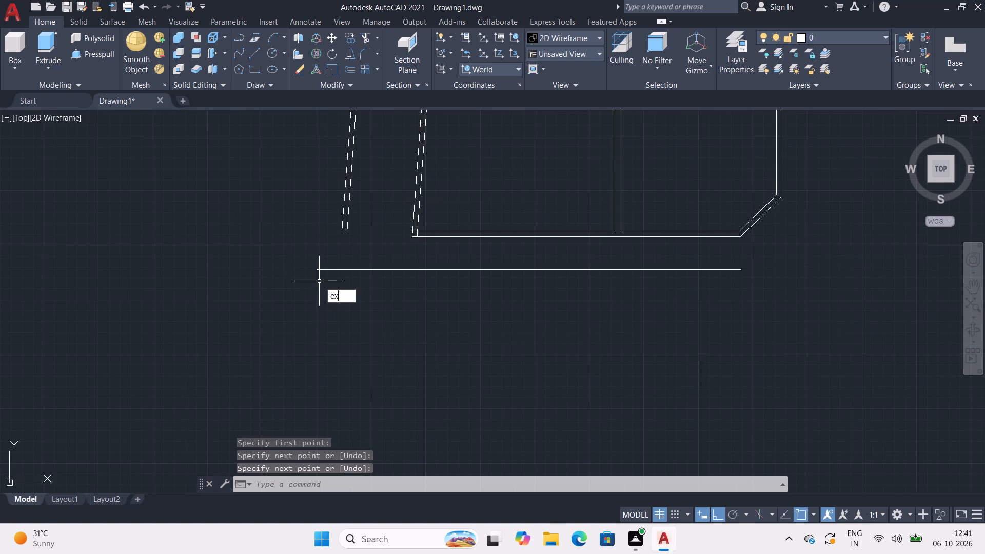
{"action": "key", "text": "Return"}
{"action": "left_click_drag", "start_coordinate": [312, 207], "coordinate": [363, 204]}
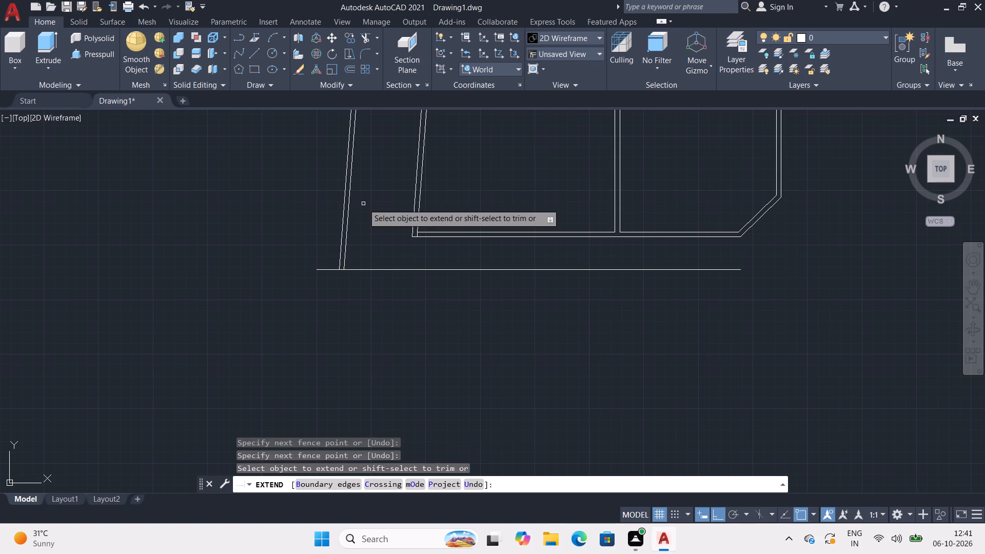
{"action": "key", "text": "Escape"}
Extend both lines of the building's sloping west wall south to the new horizontal line.
{"action": "scroll", "coordinate": [363, 204], "scroll_direction": "down", "scroll_amount": 2}
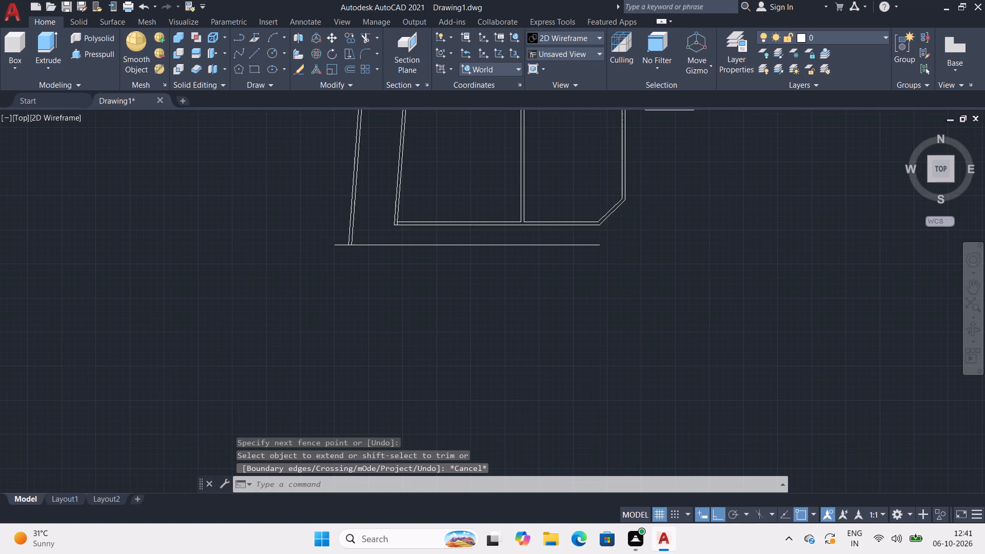
{"action": "middle_click", "coordinate": [363, 204]}
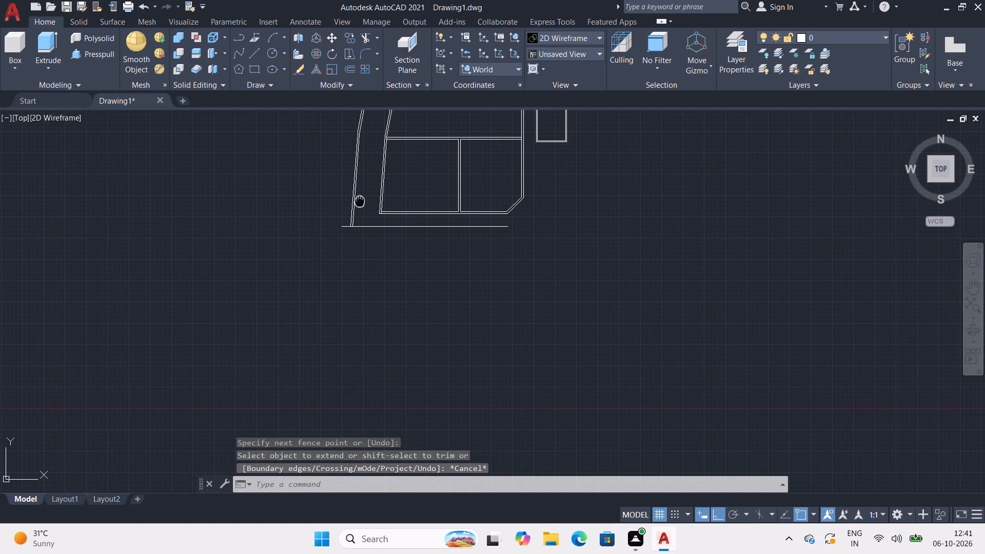
{"action": "middle_click", "coordinate": [360, 200]}
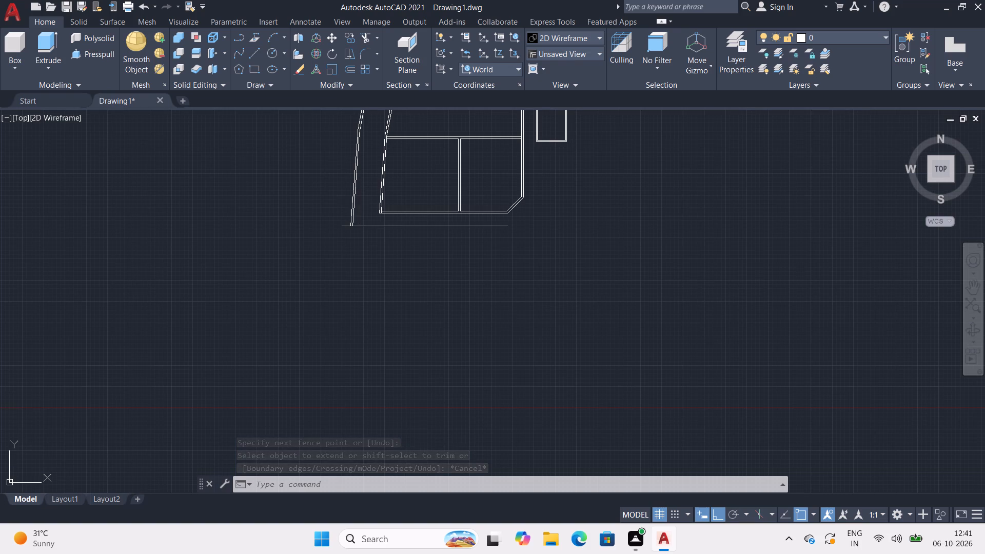
{"action": "middle_click_drag", "start_coordinate": [365, 200], "coordinate": [308, 212]}
{"action": "scroll", "coordinate": [308, 212], "scroll_direction": "up", "scroll_amount": 5}
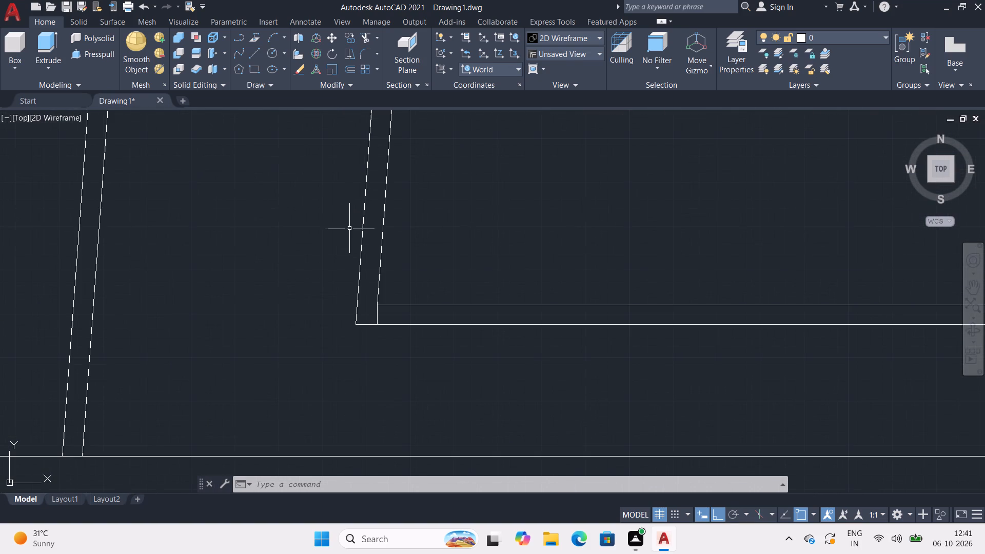
{"action": "left_click_drag", "start_coordinate": [350, 233], "coordinate": [403, 233]}
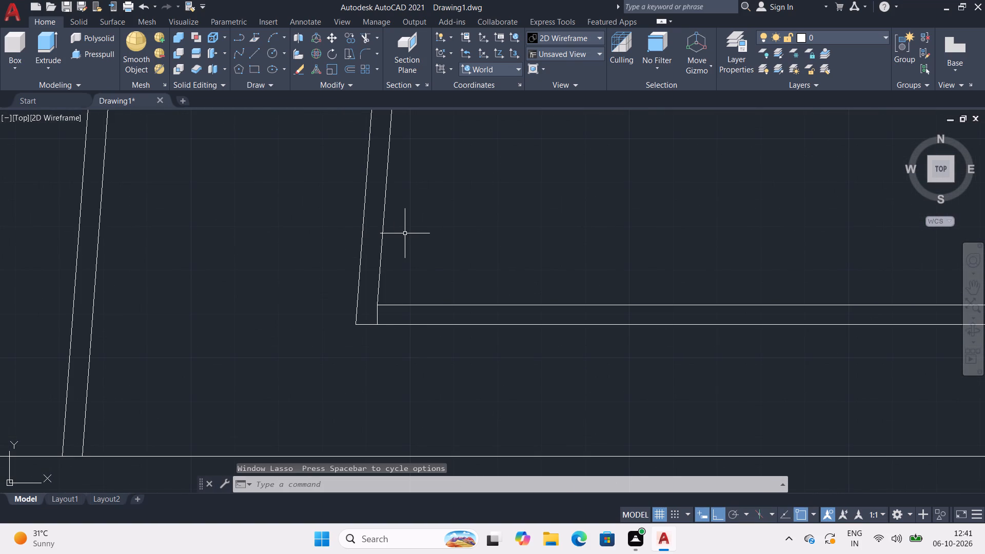
{"action": "key", "text": "space"}
{"action": "left_click_drag", "start_coordinate": [393, 276], "coordinate": [342, 285]}
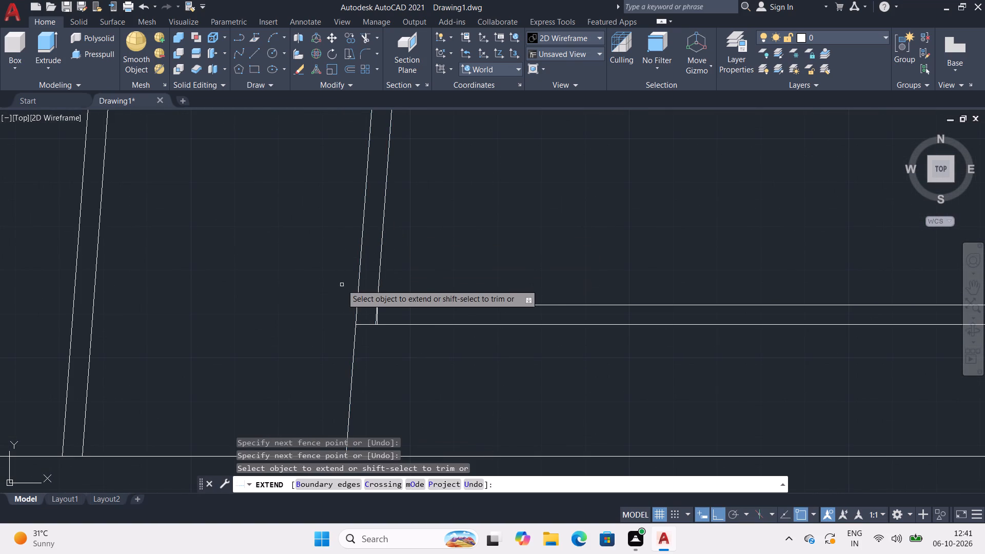
{"action": "left_click_drag", "start_coordinate": [389, 285], "coordinate": [363, 283]}
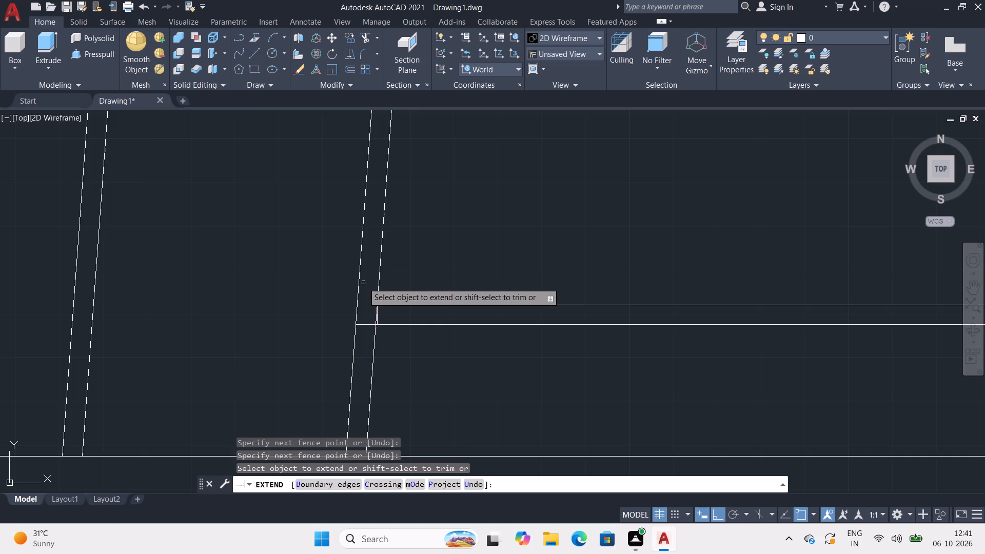
{"action": "middle_click_drag", "start_coordinate": [362, 282], "coordinate": [324, 160]}
{"action": "scroll", "coordinate": [345, 188], "scroll_direction": "up", "scroll_amount": 4}
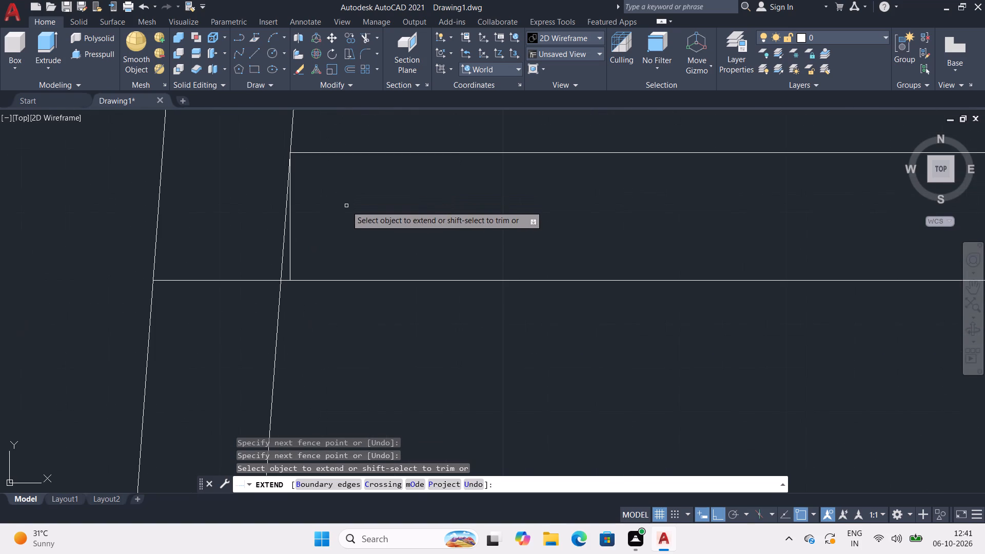
{"action": "key", "text": "Escape"}
Clean the junction of the west and south walls by trimming the short vertical stub and the line crossing the west wall.
{"action": "key", "text": "t"}
{"action": "key", "text": "r"}
{"action": "key", "text": "Return"}
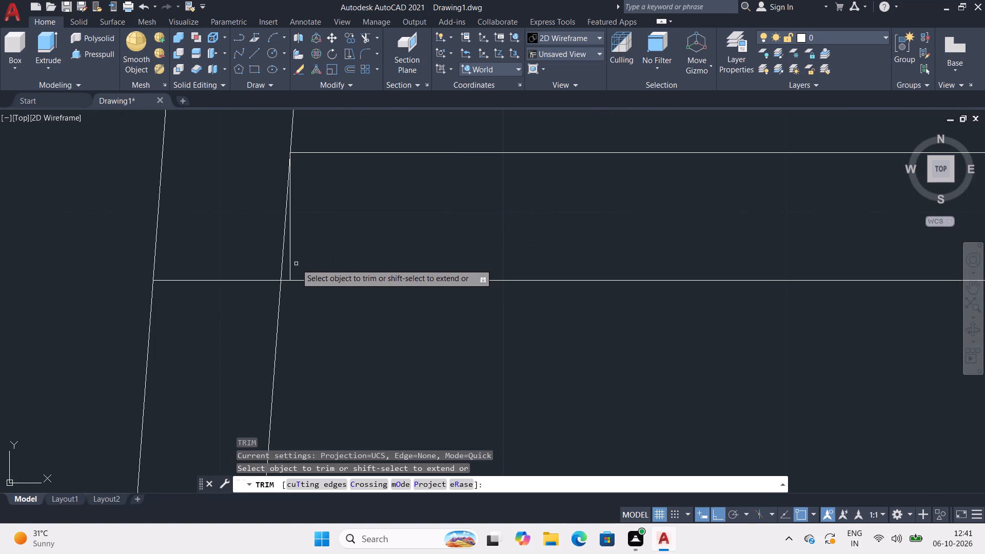
{"action": "left_click", "coordinate": [289, 261]}
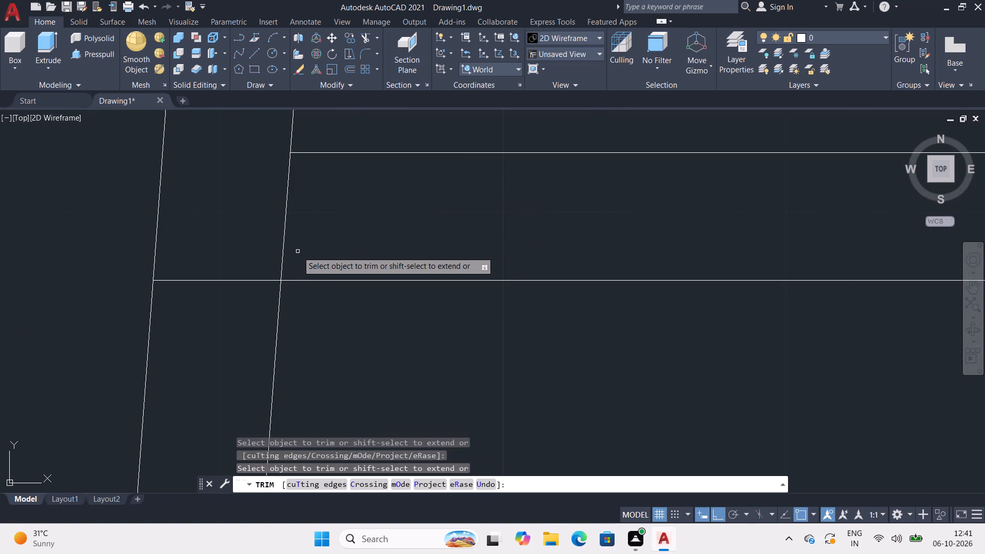
{"action": "key", "text": "Escape"}
{"action": "key", "text": "Escape"}
{"action": "scroll", "coordinate": [311, 234], "scroll_direction": "down", "scroll_amount": 2}
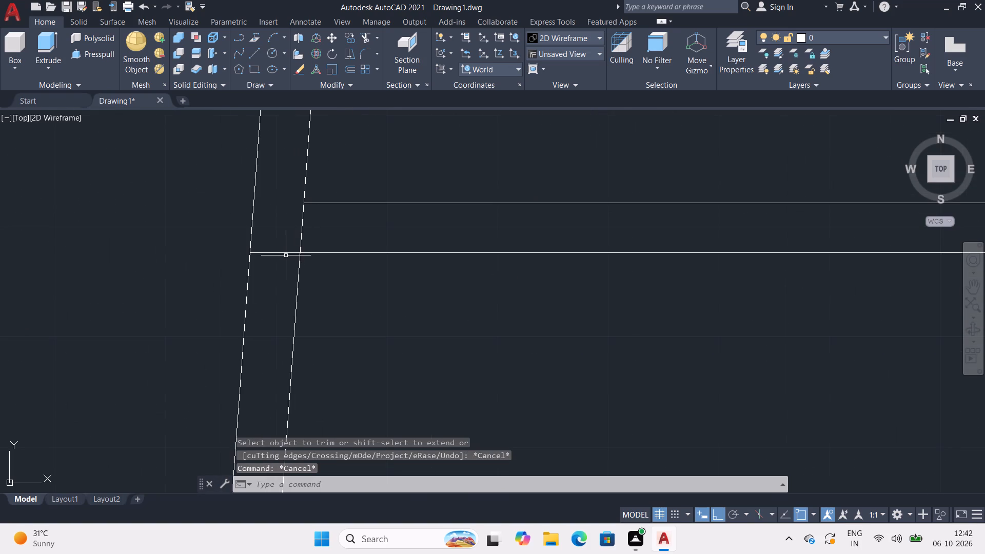
{"action": "type", "text": "tr"}
{"action": "key", "text": "Return"}
{"action": "left_click_drag", "start_coordinate": [283, 250], "coordinate": [281, 270]}
{"action": "scroll", "coordinate": [283, 258], "scroll_direction": "down", "scroll_amount": 4}
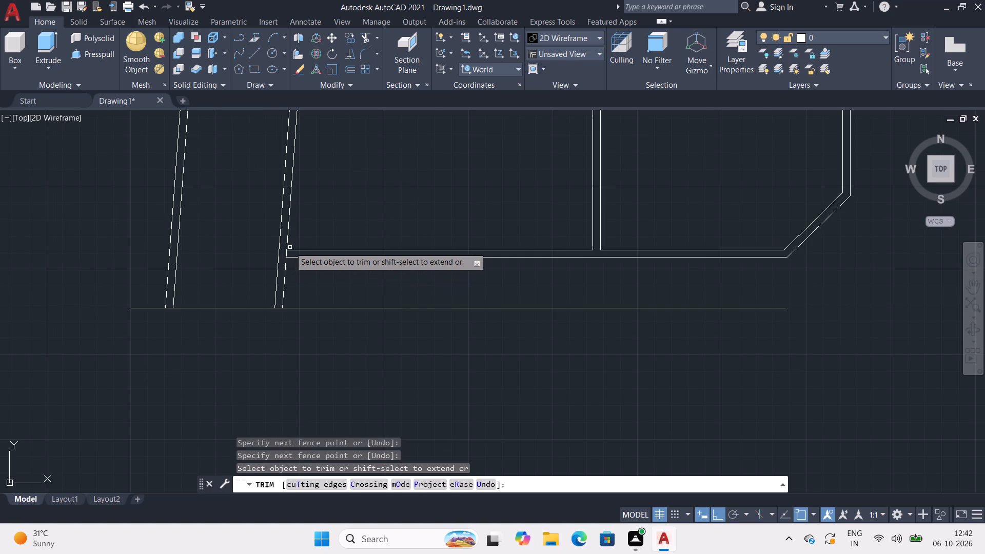
Trim away the new horizontal line across the gap west of the building and at the outer boundary's end.
{"action": "middle_click_drag", "start_coordinate": [290, 247], "coordinate": [262, 193]}
{"action": "left_click_drag", "start_coordinate": [229, 251], "coordinate": [226, 269]}
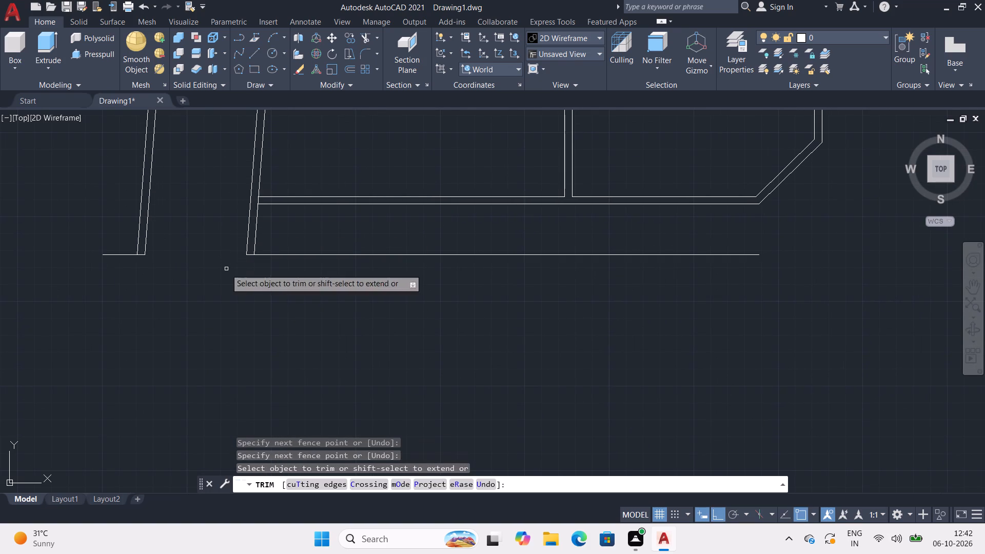
{"action": "middle_click_drag", "start_coordinate": [184, 292], "coordinate": [506, 245]}
{"action": "scroll", "coordinate": [478, 195], "scroll_direction": "up", "scroll_amount": 4}
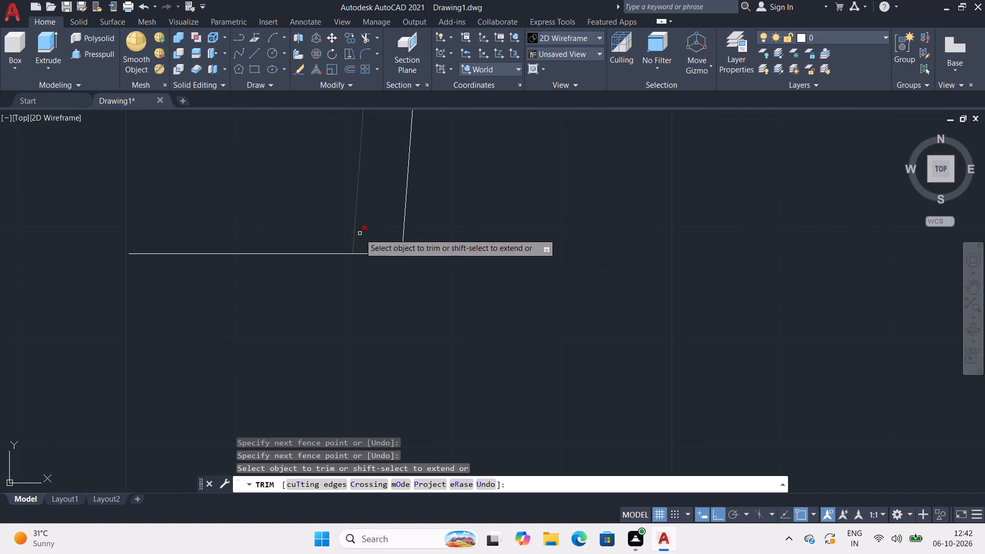
{"action": "left_click_drag", "start_coordinate": [362, 226], "coordinate": [324, 224]}
{"action": "scroll", "coordinate": [324, 224], "scroll_direction": "down", "scroll_amount": 4}
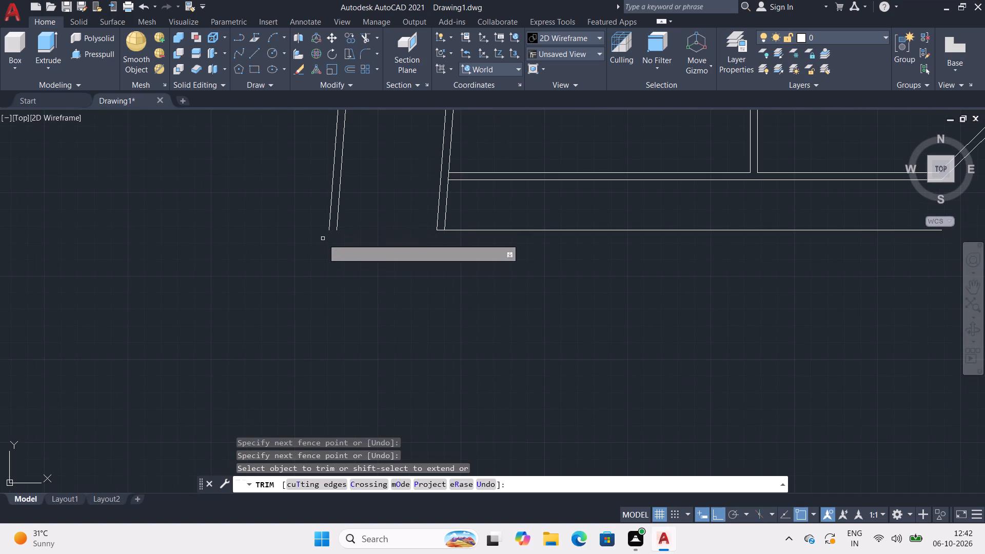
Examine the plan's southern end, including the new south line, the chamfered corner and the nearby eastern spaces.
{"action": "middle_click_drag", "start_coordinate": [371, 247], "coordinate": [234, 247]}
{"action": "scroll", "coordinate": [569, 190], "scroll_direction": "down", "scroll_amount": 1}
{"action": "middle_click_drag", "start_coordinate": [583, 192], "coordinate": [392, 251]}
{"action": "scroll", "coordinate": [416, 230], "scroll_direction": "down", "scroll_amount": 3}
{"action": "middle_click_drag", "start_coordinate": [447, 226], "coordinate": [368, 389]}
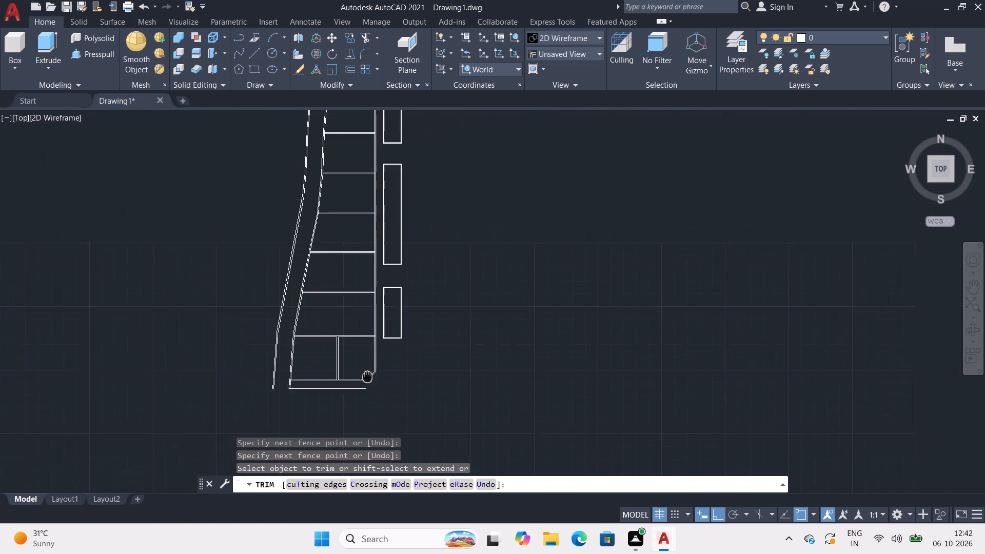
{"action": "middle_click_drag", "start_coordinate": [368, 389], "coordinate": [373, 383]}
{"action": "key", "text": "Escape"}
{"action": "key", "text": "Escape"}
{"action": "key", "text": "Escape"}
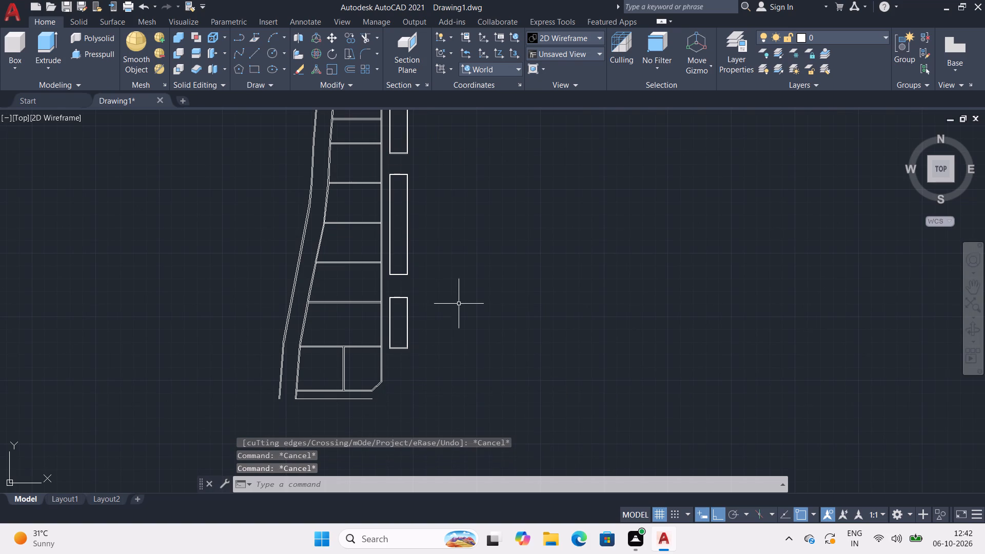
{"action": "middle_click_drag", "start_coordinate": [459, 304], "coordinate": [449, 220]}
{"action": "middle_click_drag", "start_coordinate": [379, 323], "coordinate": [474, 314]}
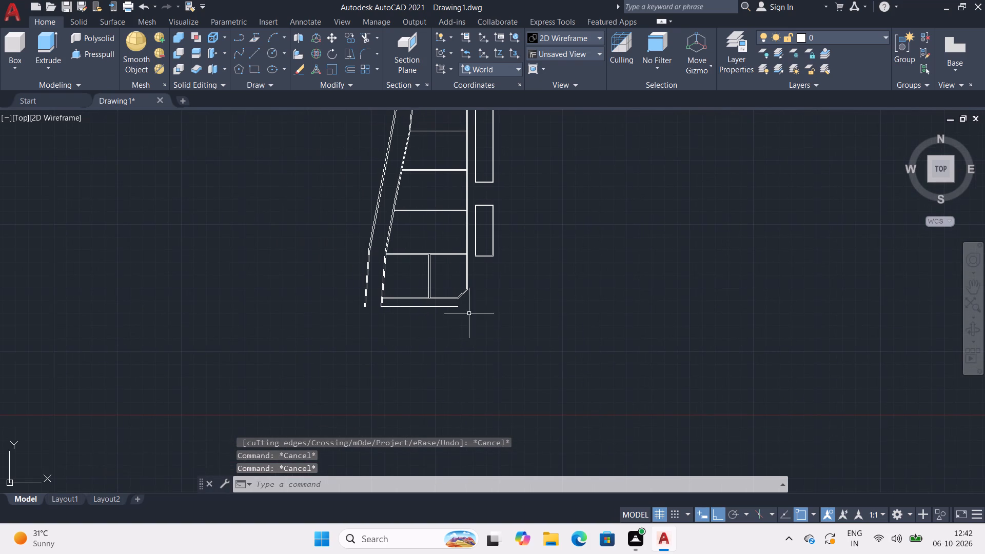
{"action": "middle_click_drag", "start_coordinate": [443, 320], "coordinate": [444, 281]}
{"action": "scroll", "coordinate": [443, 279], "scroll_direction": "up", "scroll_amount": 2}
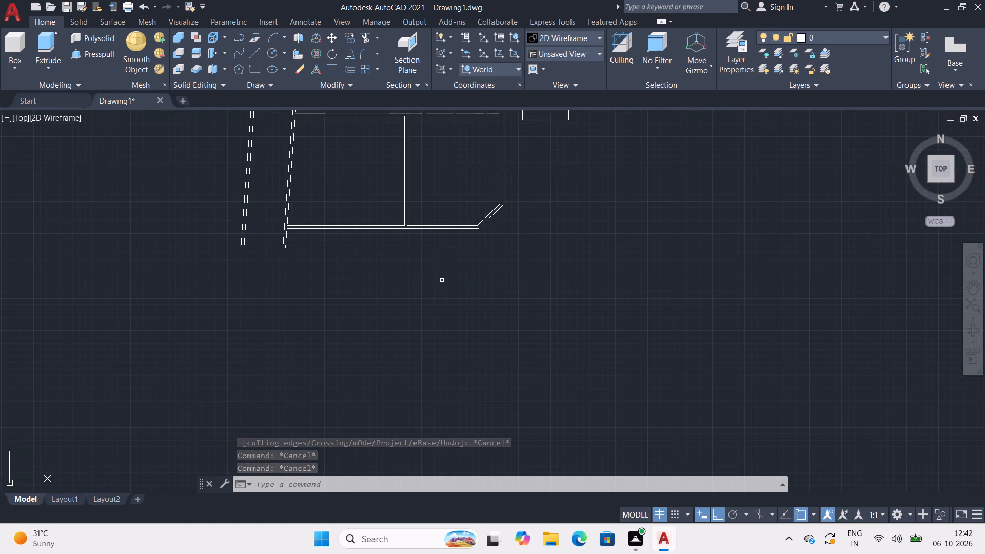
{"action": "scroll", "coordinate": [442, 280], "scroll_direction": "up", "scroll_amount": 1}
{"action": "middle_click_drag", "start_coordinate": [442, 281], "coordinate": [516, 370]}
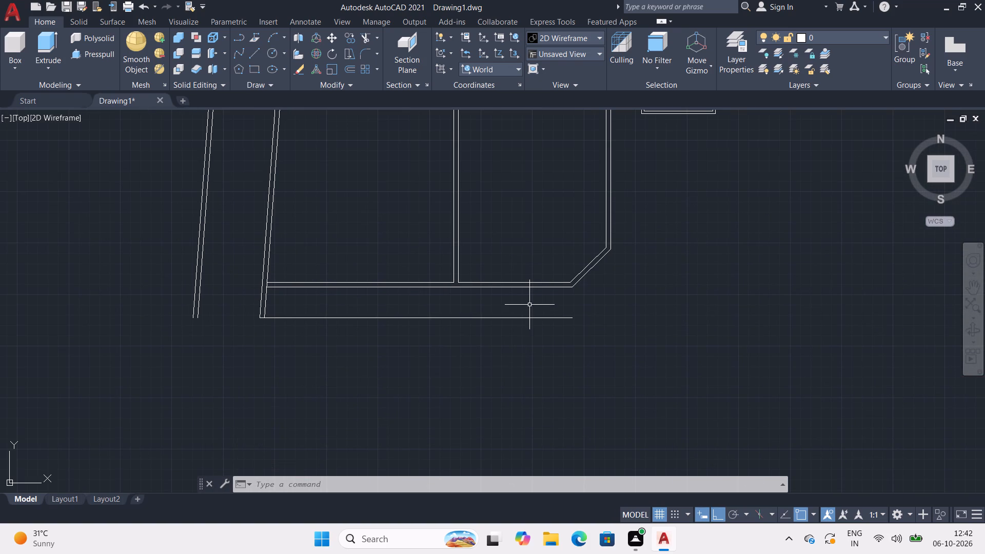
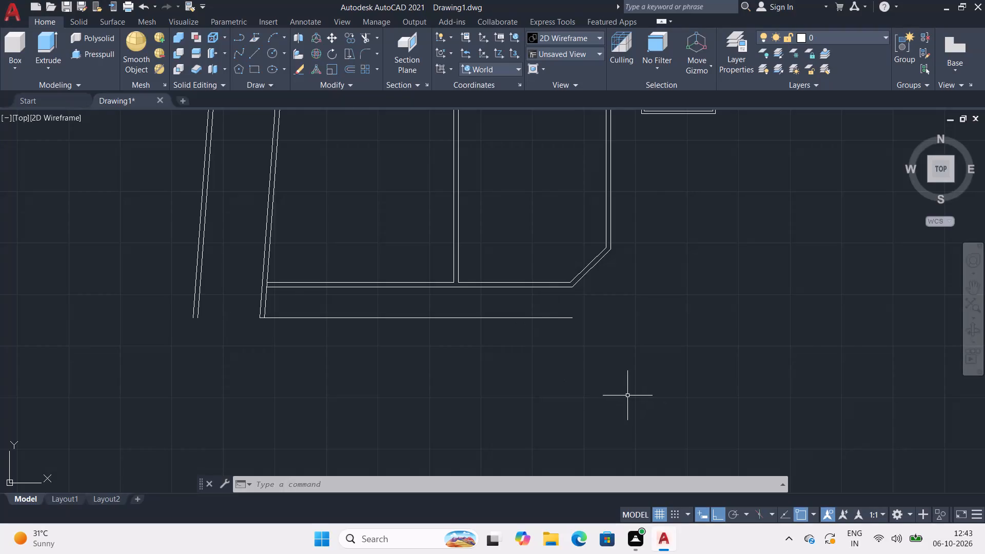
Extend the southern boundary below the chamfered room with a horizontal line about 42' long, drawn east from its open end.
{"action": "middle_click_drag", "start_coordinate": [627, 395], "coordinate": [446, 392]}
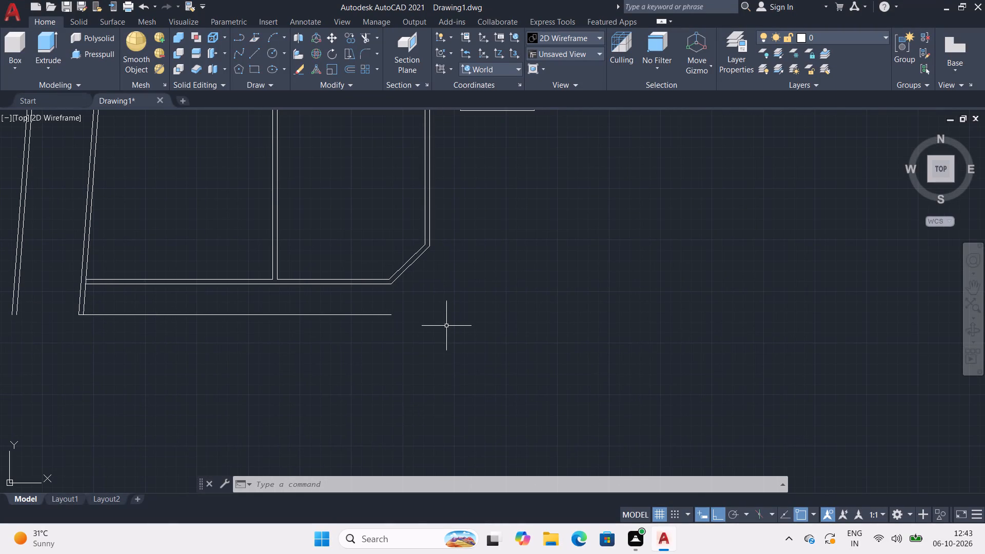
{"action": "key", "text": "l"}
{"action": "key", "text": "Return"}
{"action": "middle_click_drag", "start_coordinate": [413, 322], "coordinate": [507, 326]}
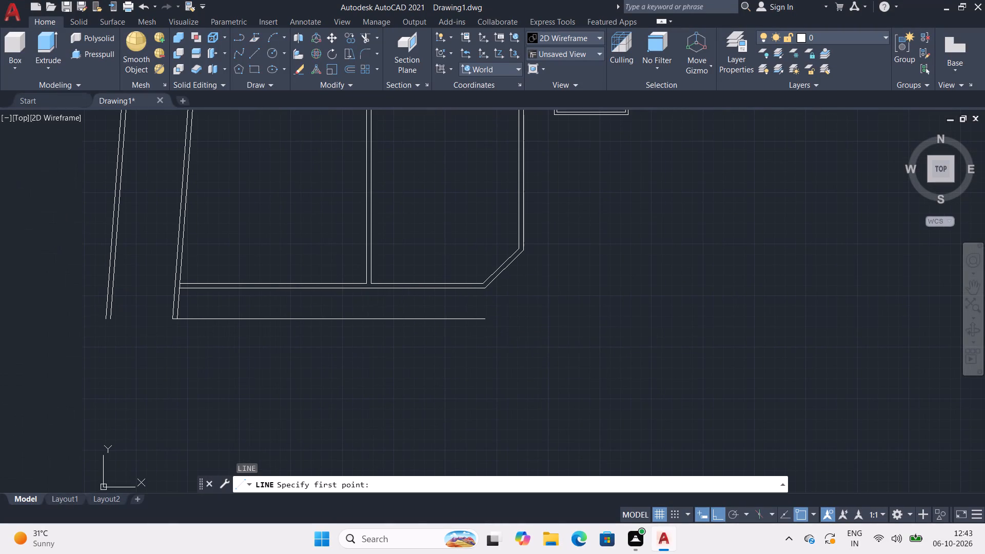
{"action": "left_click", "coordinate": [484, 318]}
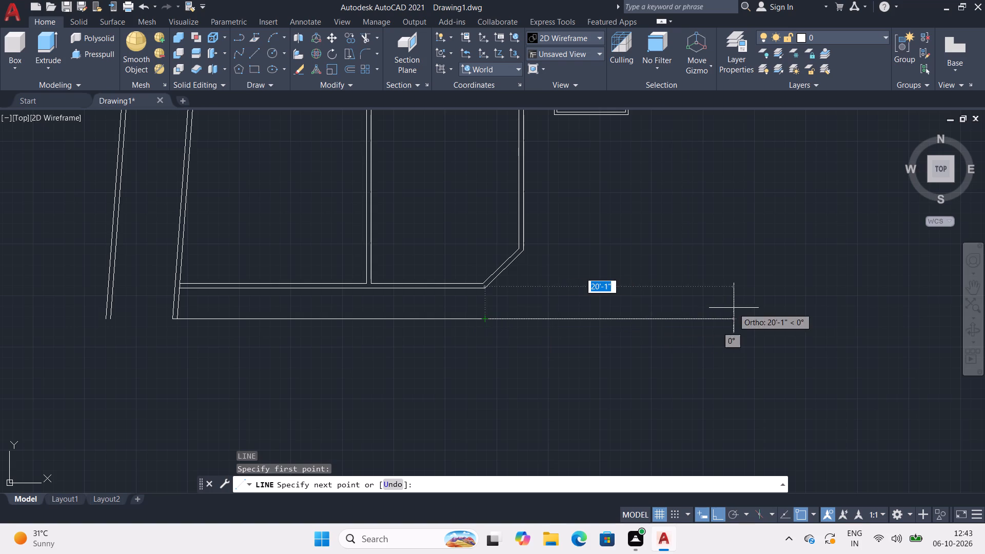
{"action": "middle_click_drag", "start_coordinate": [734, 308], "coordinate": [557, 325]}
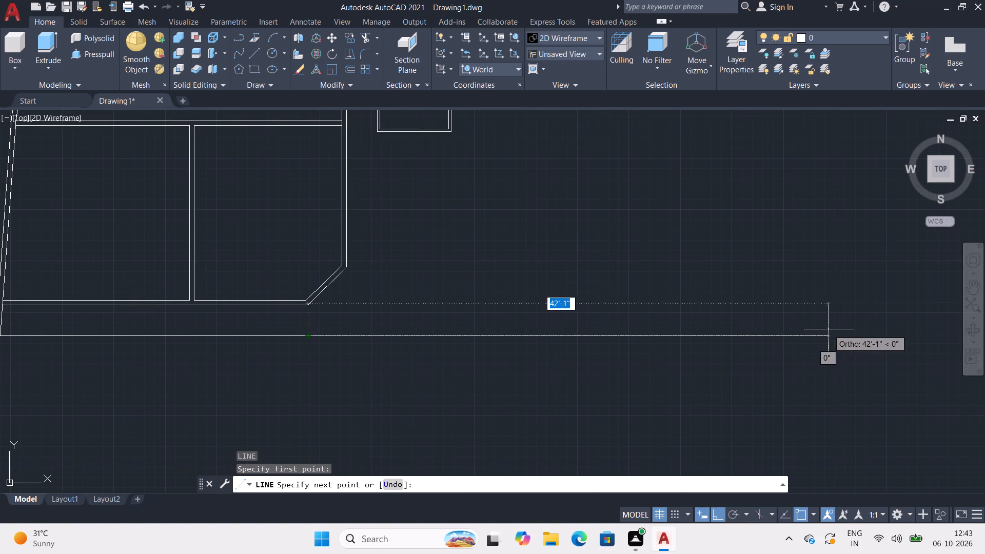
{"action": "left_click", "coordinate": [829, 329]}
{"action": "key", "text": "space"}
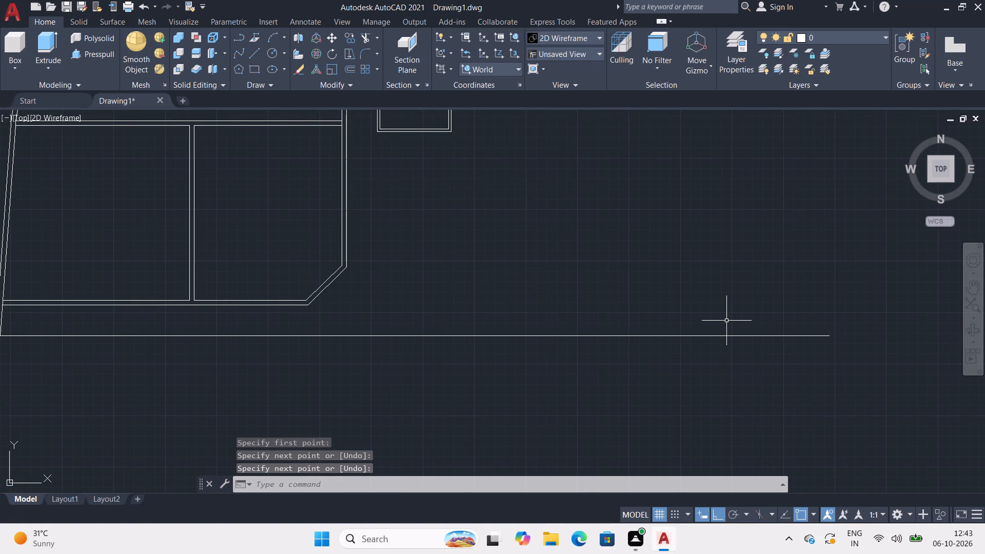
Draw a horizontal line eastward from the outer upper corner of the chamfered wall, parallel to the southern boundary line.
{"action": "middle_click_drag", "start_coordinate": [726, 321], "coordinate": [717, 373]}
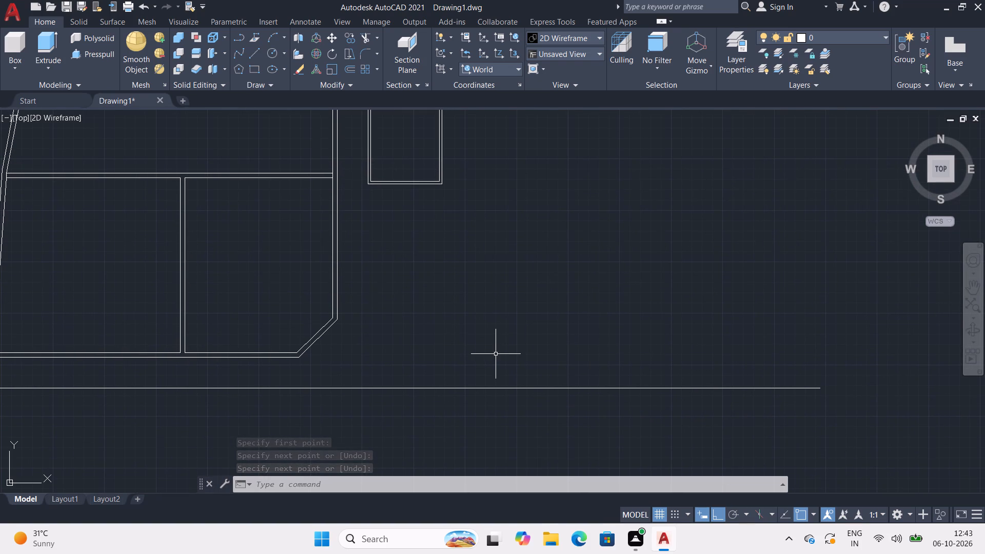
{"action": "key", "text": "l"}
{"action": "key", "text": "Return"}
{"action": "middle_click_drag", "start_coordinate": [389, 339], "coordinate": [523, 338]}
{"action": "left_click", "coordinate": [471, 315]}
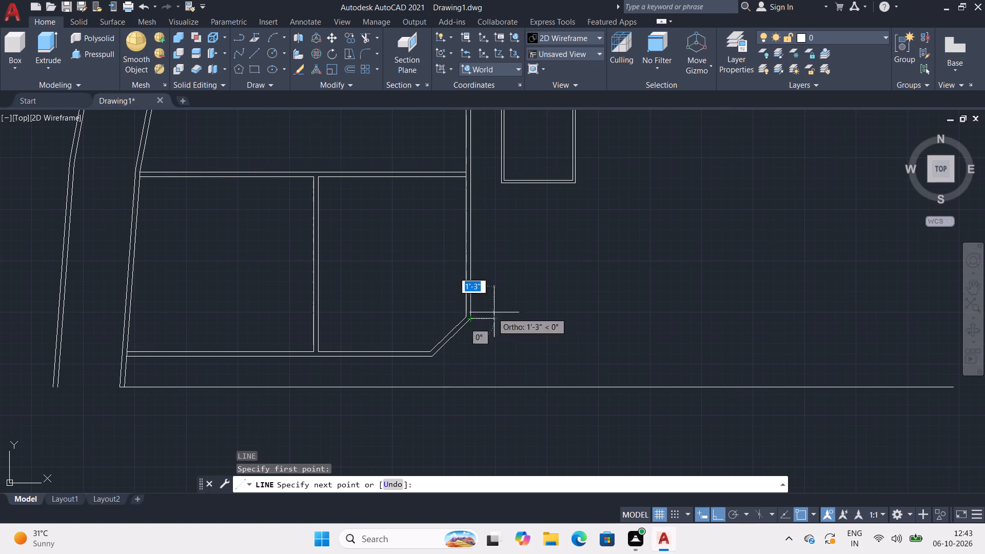
{"action": "left_click", "coordinate": [720, 311]}
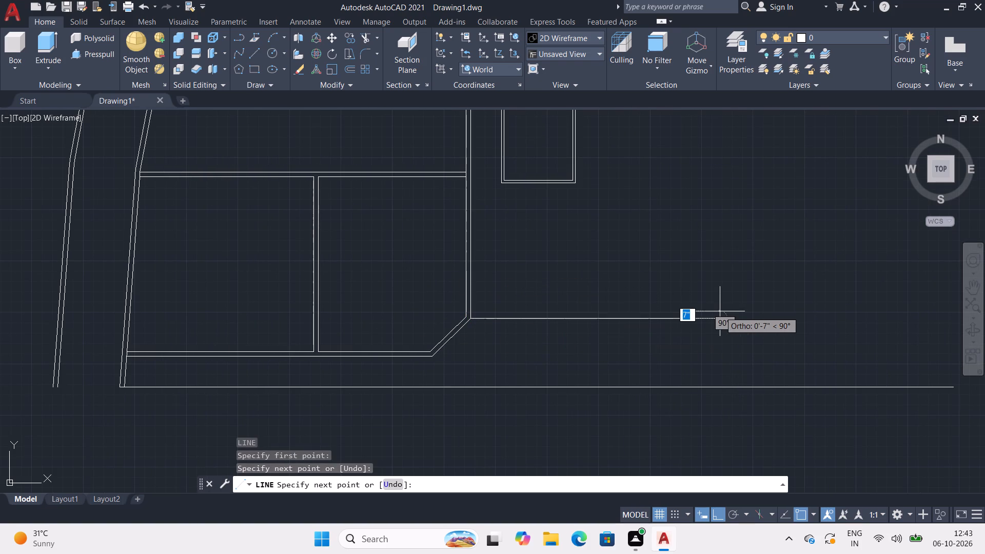
{"action": "key", "text": "space"}
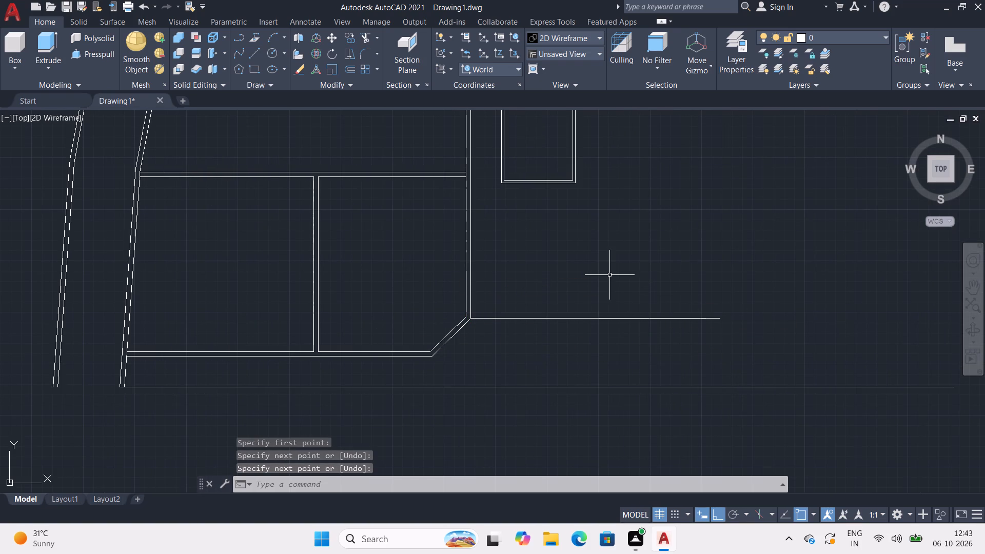
Draw a vertical line from the small rectangular room's outer southeast corner down to the horizontal line starting at the chamfer.
{"action": "key", "text": "l"}
{"action": "key", "text": "Return"}
{"action": "middle_click_drag", "start_coordinate": [607, 278], "coordinate": [614, 326]}
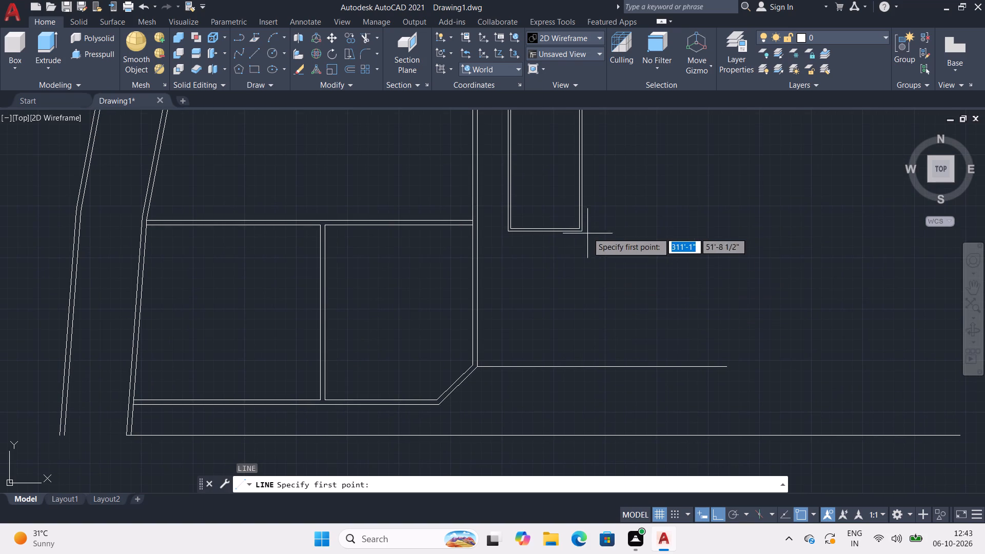
{"action": "left_click", "coordinate": [581, 232]}
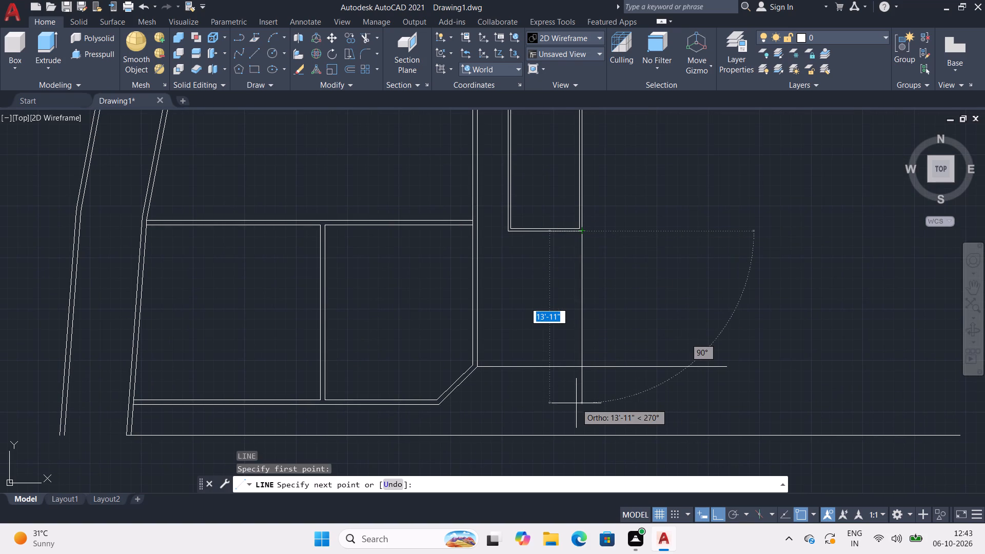
{"action": "left_click", "coordinate": [580, 367]}
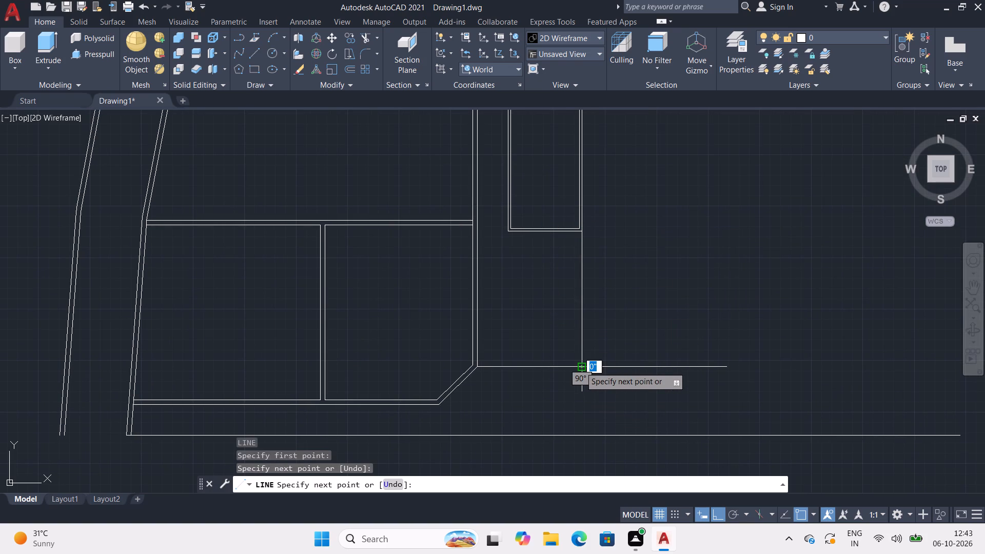
{"action": "key", "text": "space"}
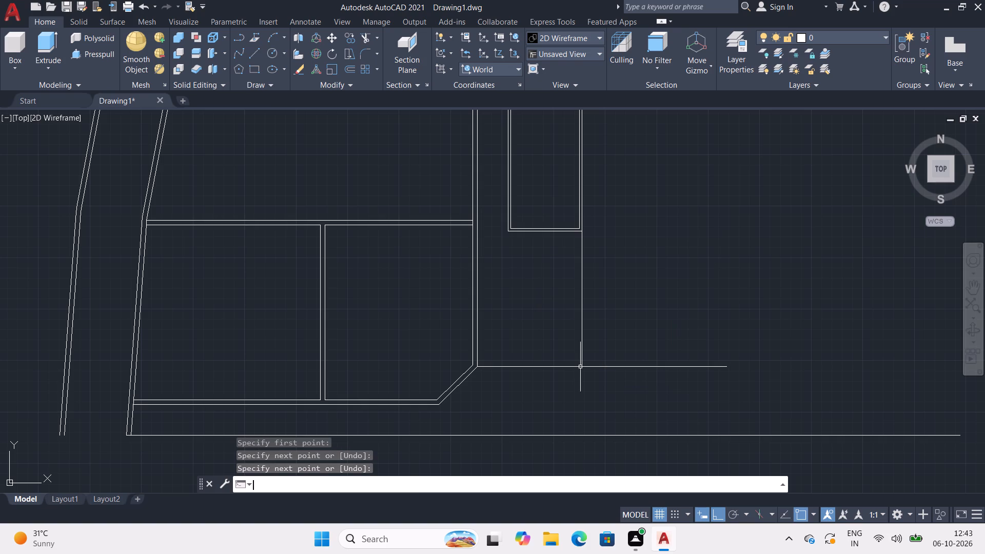
Draw a second vertical line just west of the first, from the small room's outer bottom edge to the horizontal line.
{"action": "middle_click_drag", "start_coordinate": [582, 350], "coordinate": [602, 338]}
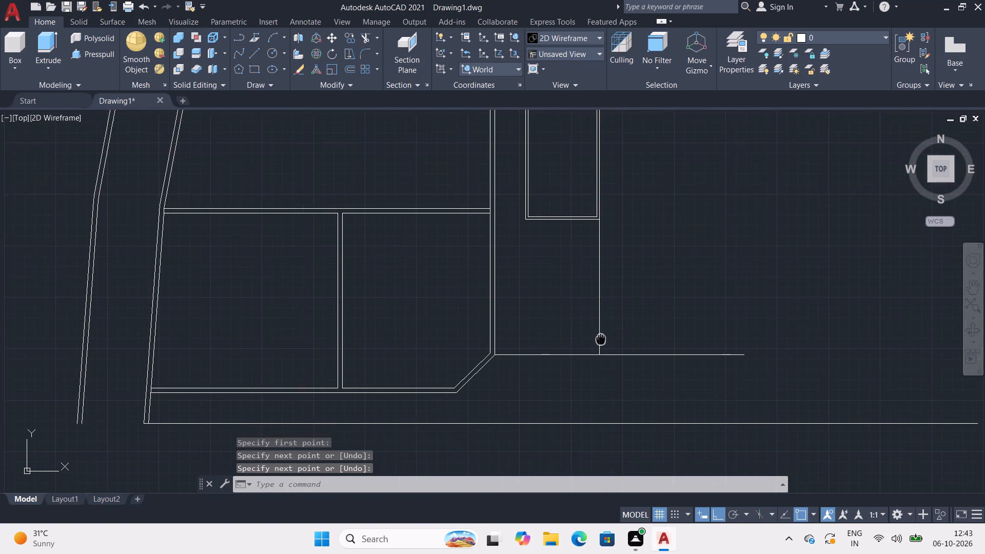
{"action": "middle_click_drag", "start_coordinate": [602, 338], "coordinate": [606, 334]}
{"action": "middle_click_drag", "start_coordinate": [583, 303], "coordinate": [601, 306]}
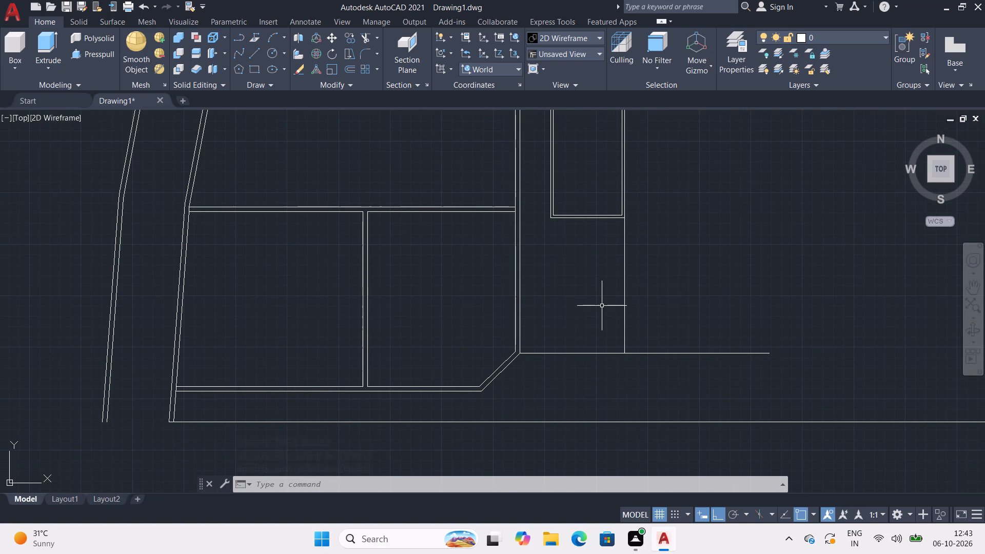
{"action": "scroll", "coordinate": [602, 306], "scroll_direction": "up", "scroll_amount": 3}
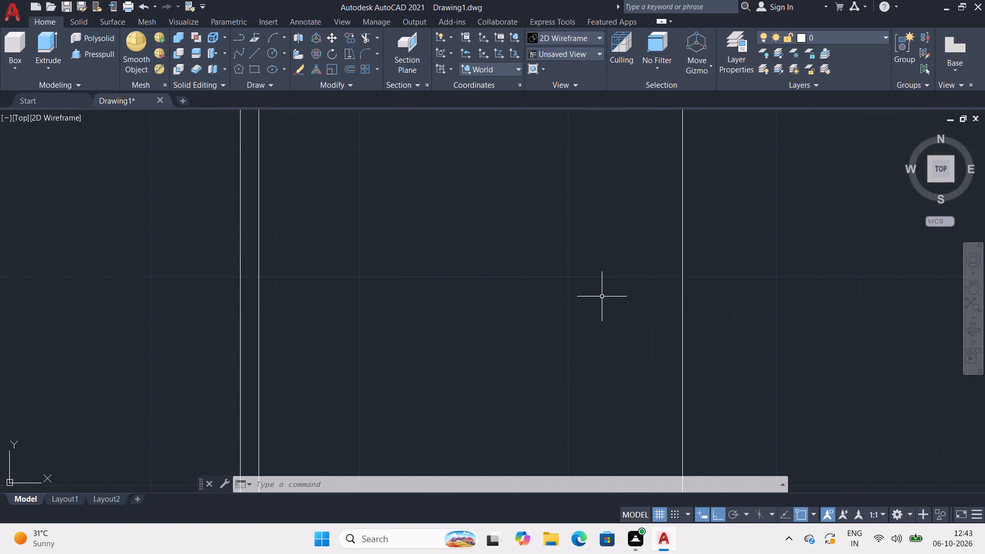
{"action": "middle_click_drag", "start_coordinate": [596, 321], "coordinate": [587, 393]}
{"action": "middle_click_drag", "start_coordinate": [607, 335], "coordinate": [592, 416]}
{"action": "scroll", "coordinate": [651, 302], "scroll_direction": "down", "scroll_amount": 2}
{"action": "middle_click_drag", "start_coordinate": [651, 302], "coordinate": [657, 298]}
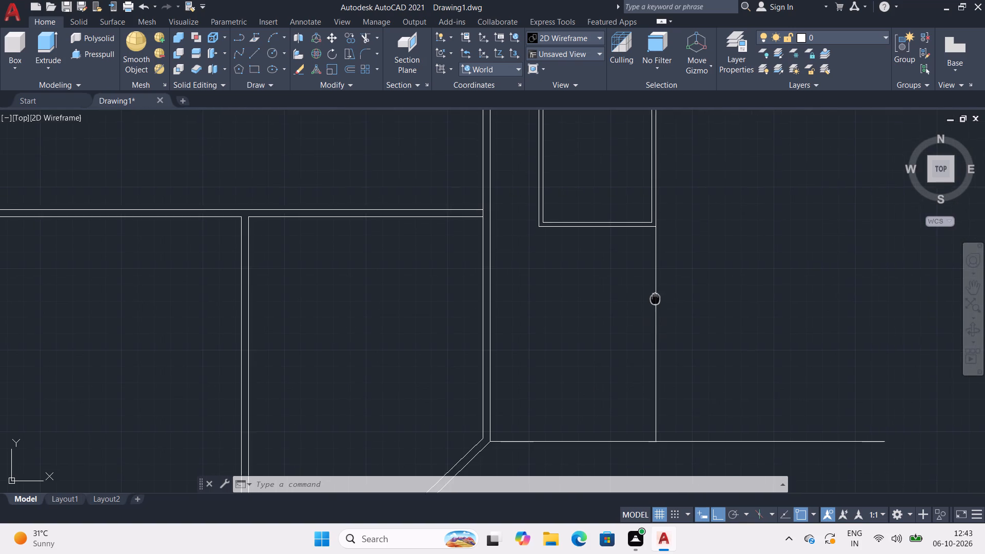
{"action": "middle_click_drag", "start_coordinate": [657, 298], "coordinate": [674, 293]}
{"action": "key", "text": "l"}
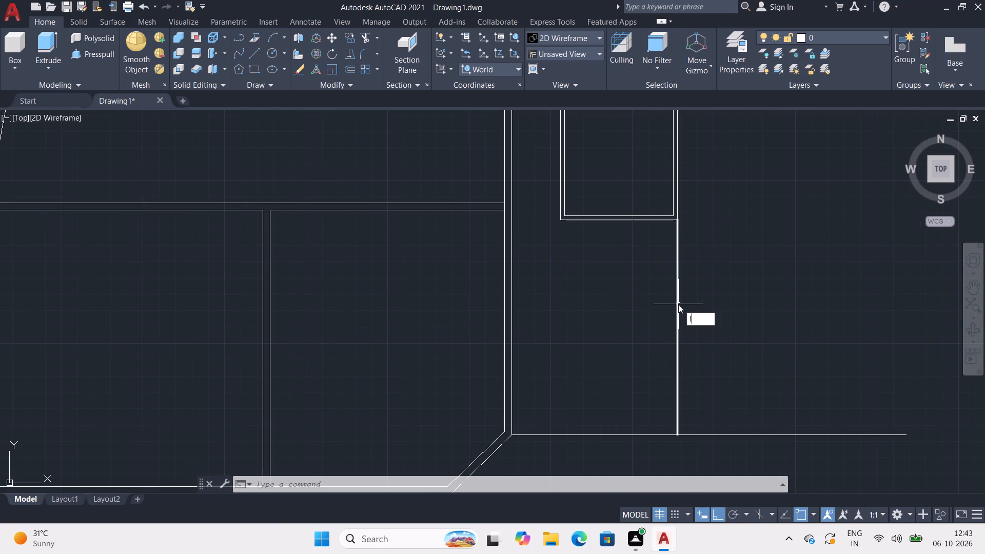
{"action": "key", "text": "Return"}
{"action": "left_click", "coordinate": [665, 221]}
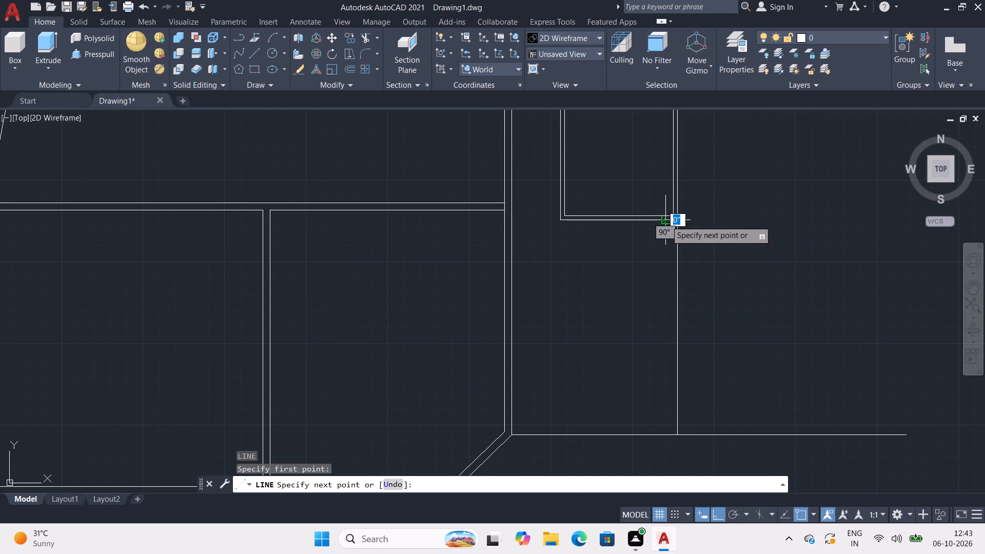
{"action": "left_click", "coordinate": [667, 434]}
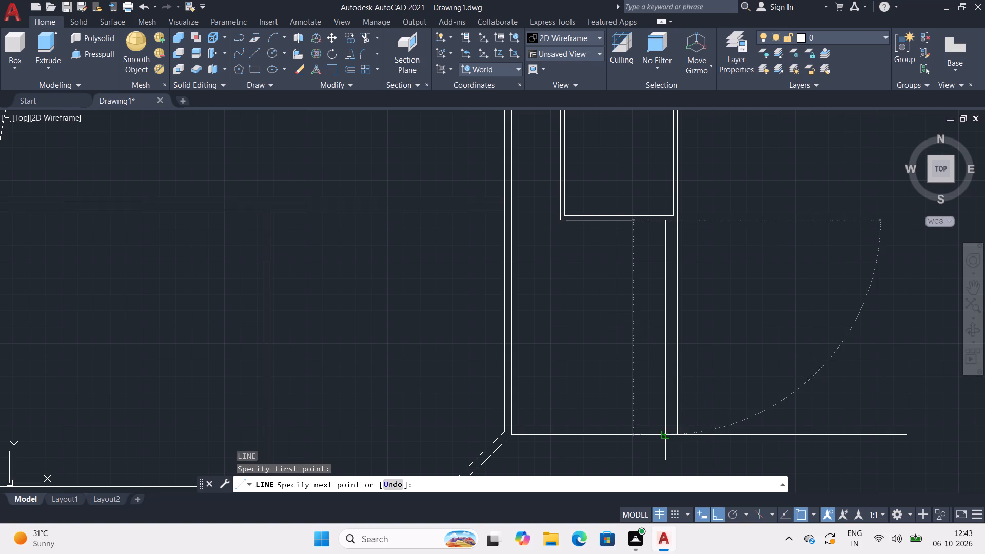
{"action": "key", "text": "space"}
Draw a third parallel vertical line at a similar spacing to the west, from the room's bottom edge to the horizontal line.
{"action": "key", "text": "space"}
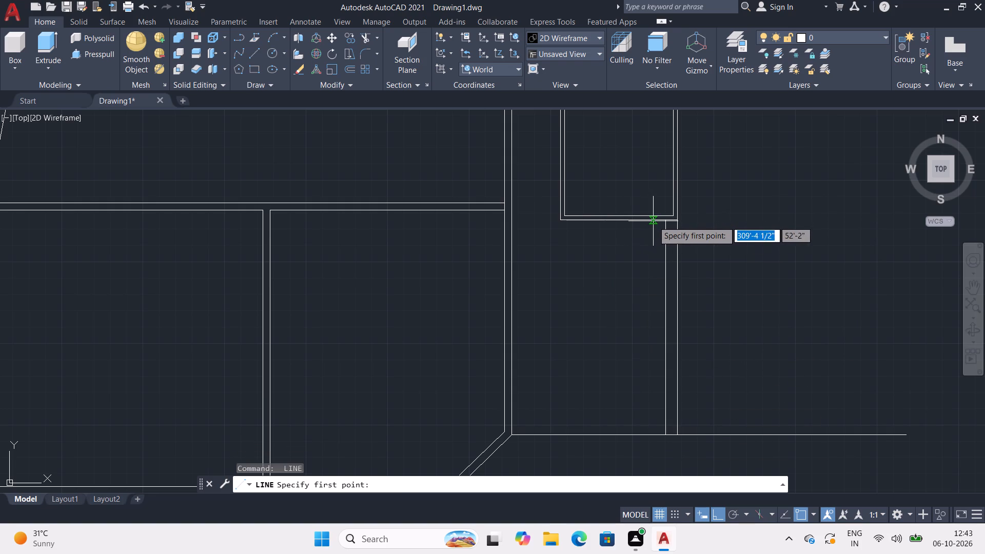
{"action": "left_click", "coordinate": [654, 221]}
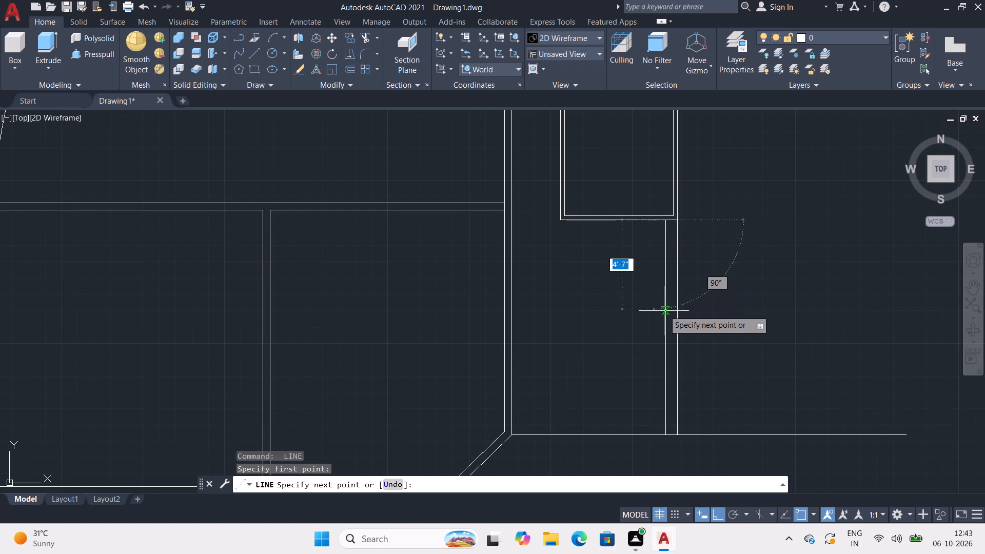
{"action": "left_click", "coordinate": [652, 433]}
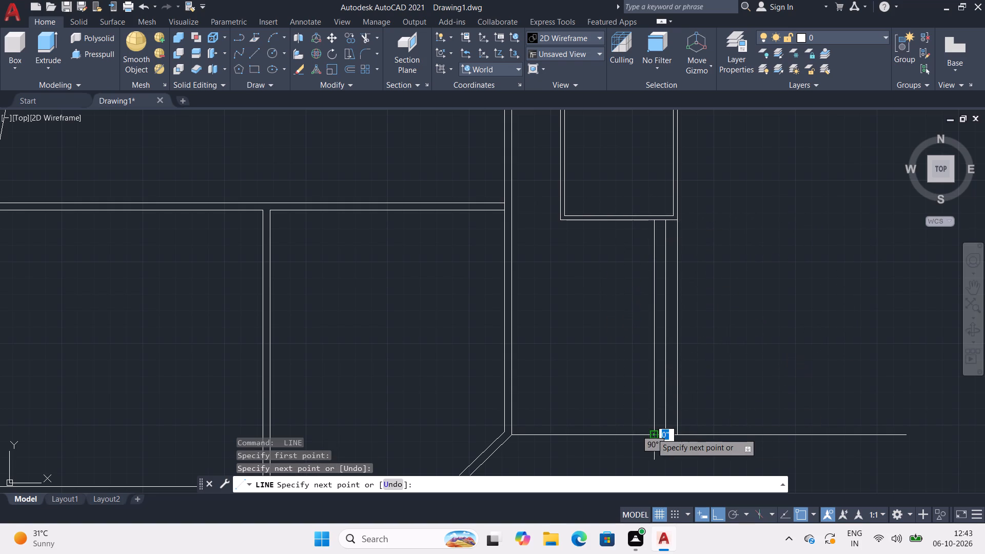
{"action": "key", "text": "space"}
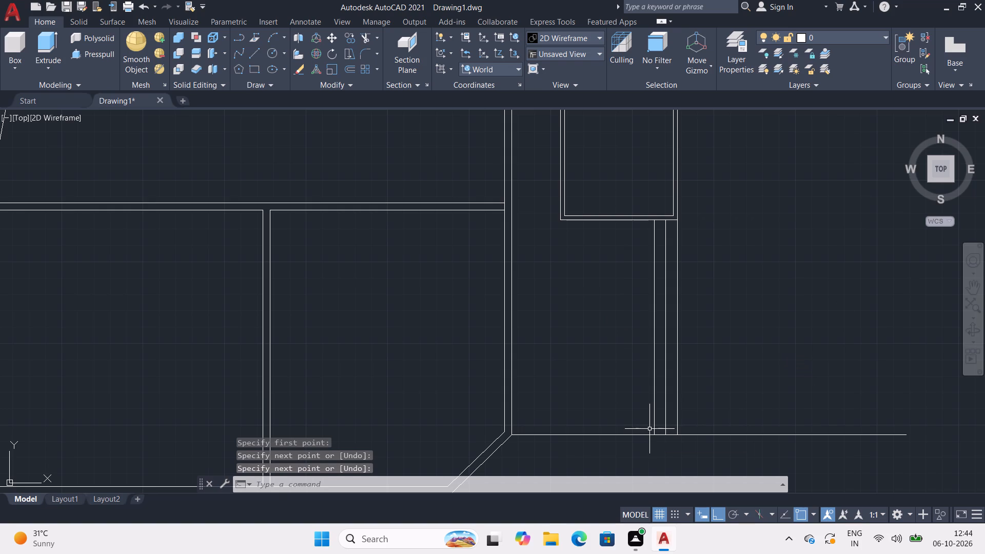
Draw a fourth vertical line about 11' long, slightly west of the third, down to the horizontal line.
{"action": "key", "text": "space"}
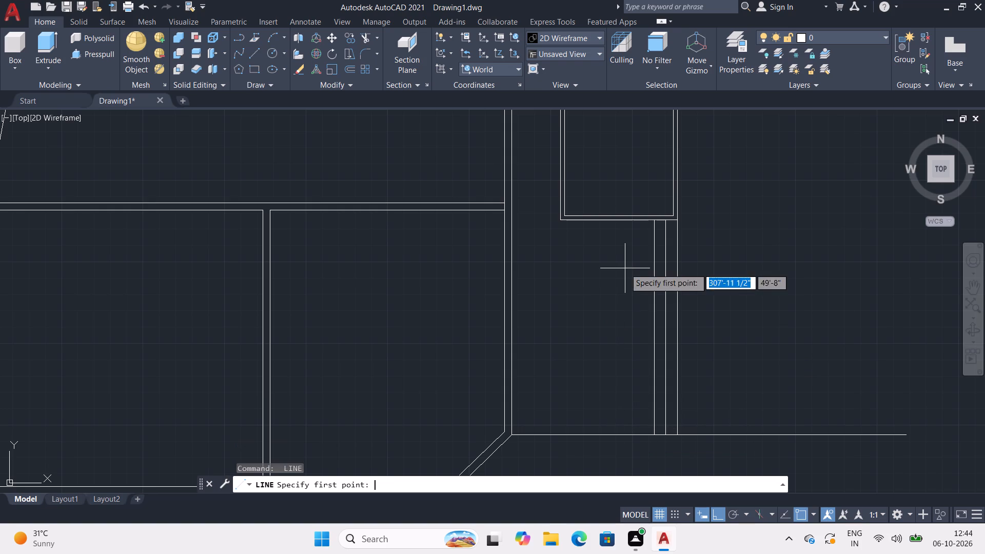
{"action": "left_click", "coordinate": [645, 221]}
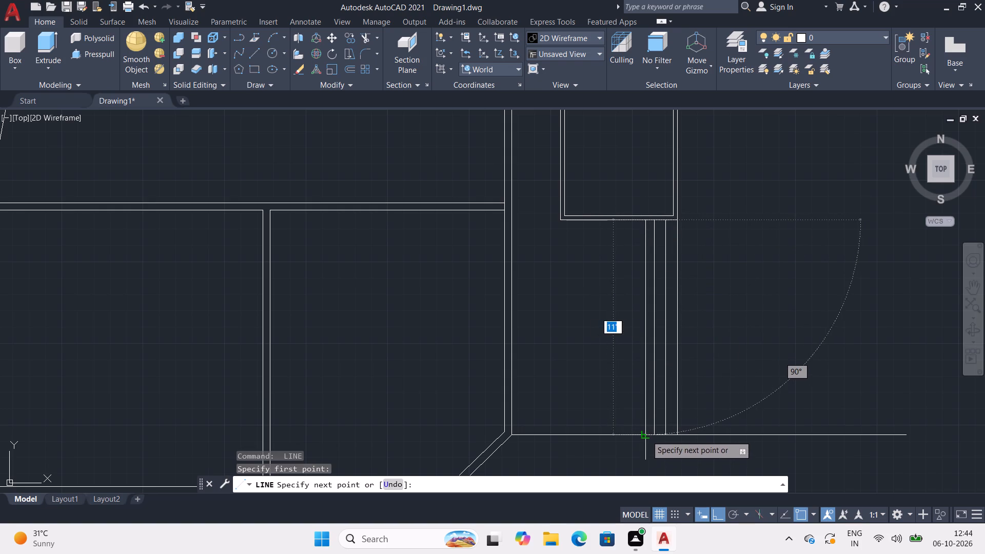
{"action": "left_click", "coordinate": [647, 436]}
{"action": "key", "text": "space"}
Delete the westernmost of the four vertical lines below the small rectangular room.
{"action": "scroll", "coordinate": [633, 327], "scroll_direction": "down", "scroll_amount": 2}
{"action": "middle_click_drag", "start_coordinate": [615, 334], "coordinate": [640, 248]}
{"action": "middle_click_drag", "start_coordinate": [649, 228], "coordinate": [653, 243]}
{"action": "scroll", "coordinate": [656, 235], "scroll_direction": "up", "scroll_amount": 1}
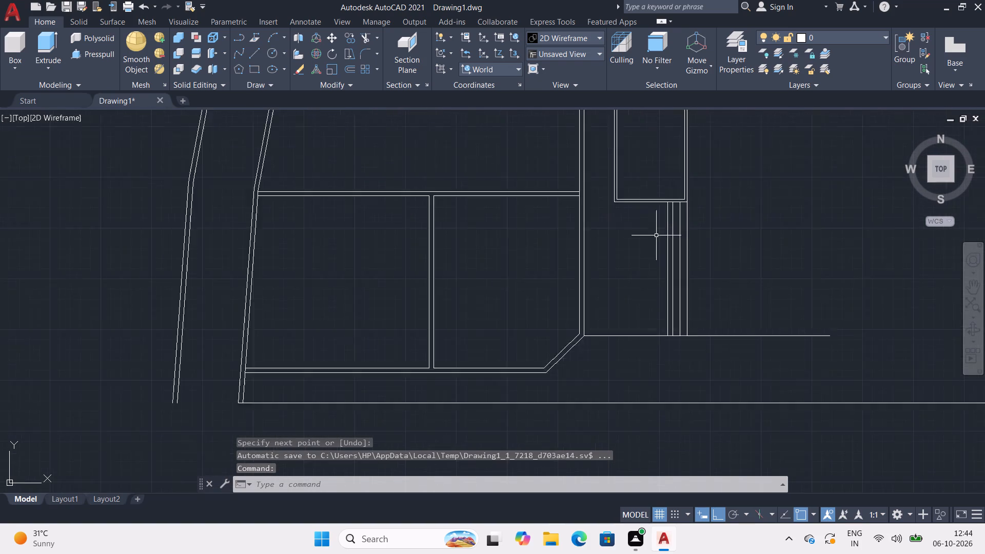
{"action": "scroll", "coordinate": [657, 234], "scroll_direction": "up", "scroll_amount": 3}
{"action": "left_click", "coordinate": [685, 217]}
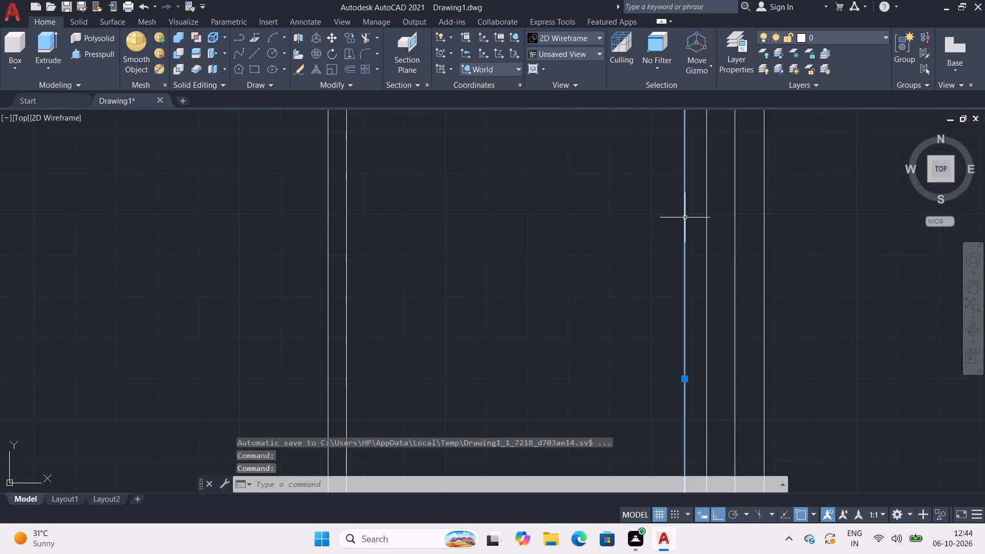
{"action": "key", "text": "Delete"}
Redraw the fourth vertical line west of the remaining three, from the small room's outer bottom edge to the horizontal line.
{"action": "key", "text": "l"}
{"action": "key", "text": "Return"}
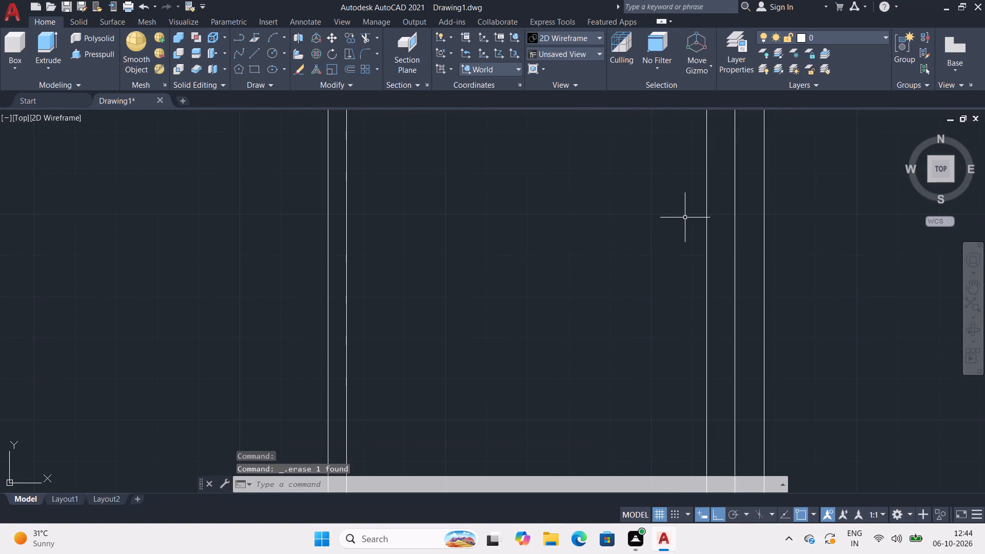
{"action": "scroll", "coordinate": [682, 215], "scroll_direction": "down", "scroll_amount": 2}
{"action": "middle_click_drag", "start_coordinate": [667, 223], "coordinate": [664, 258]}
{"action": "scroll", "coordinate": [669, 220], "scroll_direction": "up", "scroll_amount": 3}
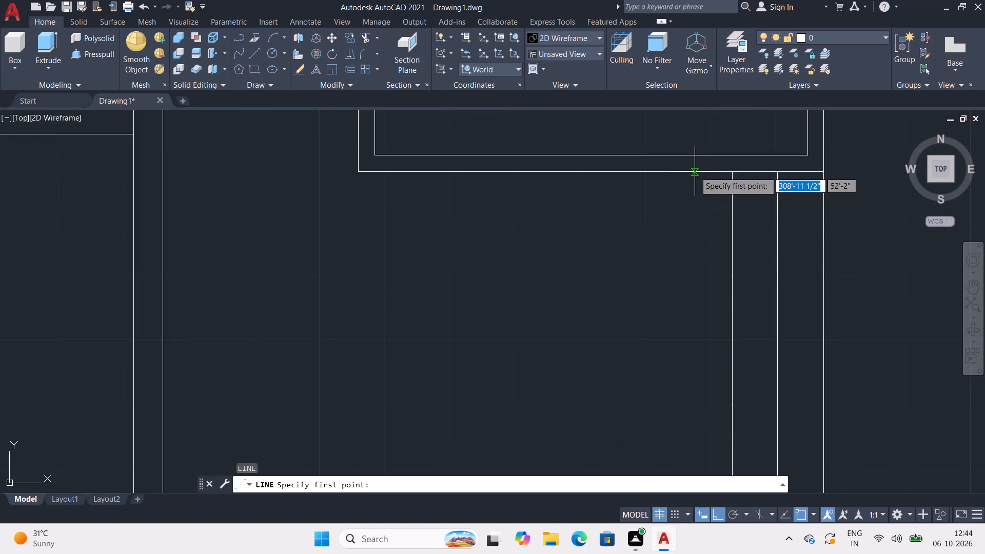
{"action": "left_click", "coordinate": [695, 171]}
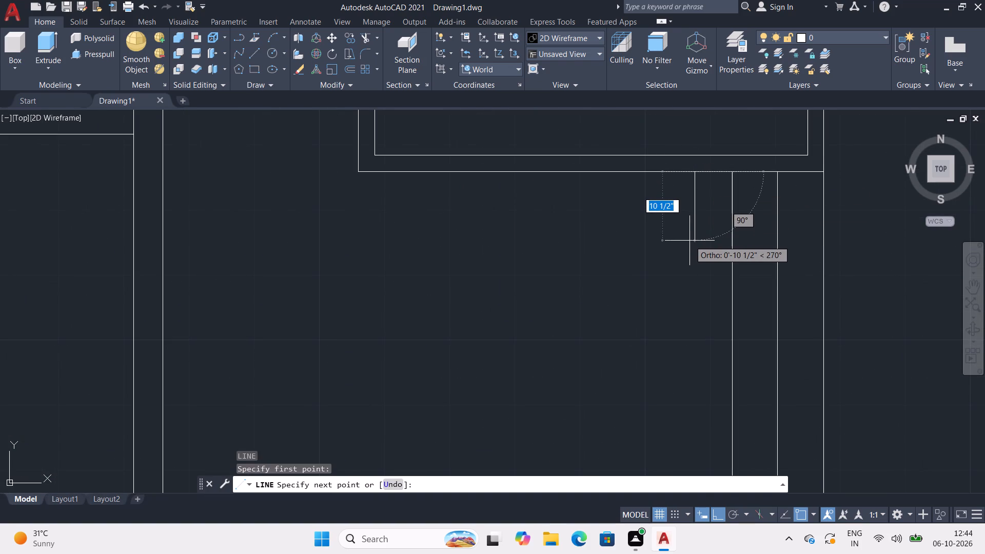
{"action": "key", "text": "space"}
{"action": "key", "text": "space"}
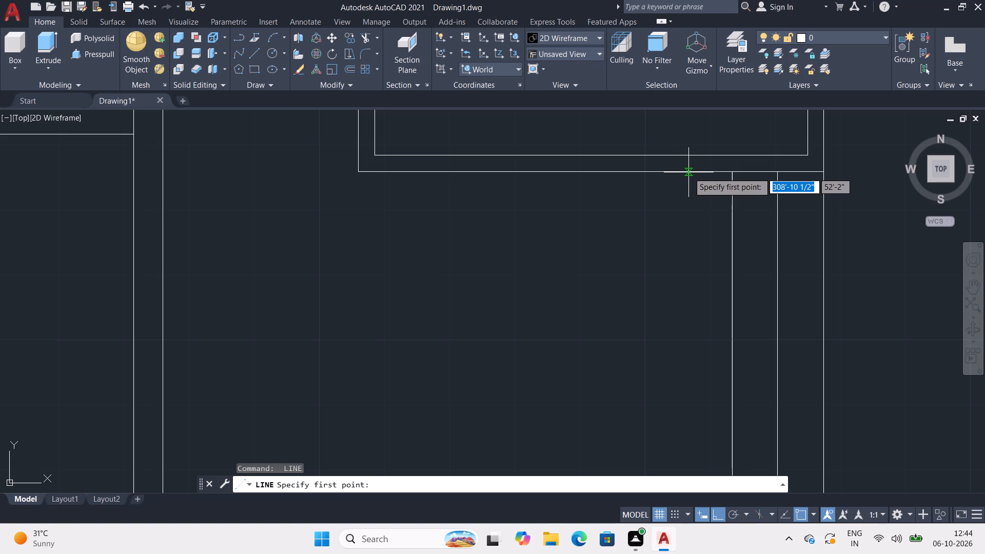
{"action": "left_click", "coordinate": [692, 172]}
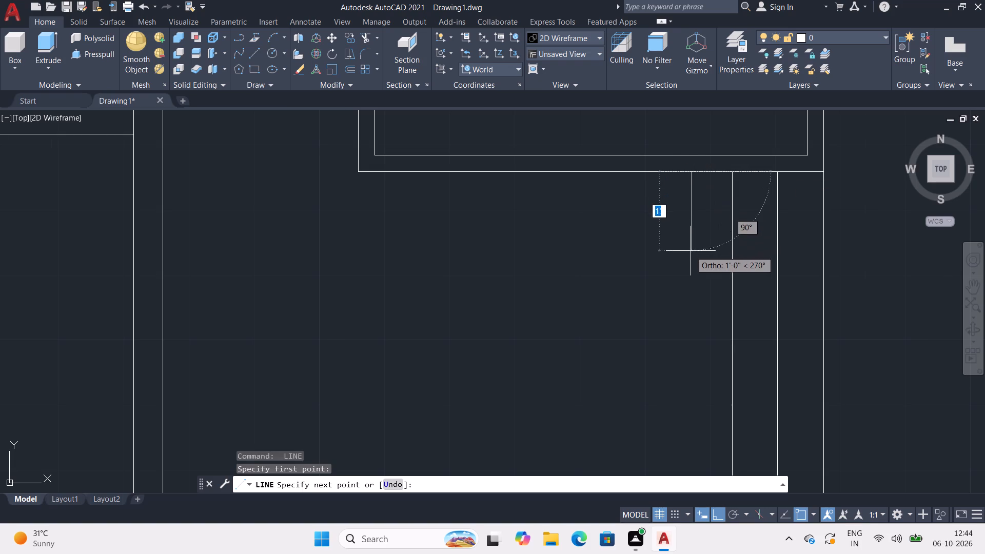
{"action": "scroll", "coordinate": [691, 251], "scroll_direction": "down", "scroll_amount": 3}
{"action": "middle_click_drag", "start_coordinate": [691, 251], "coordinate": [663, 141]}
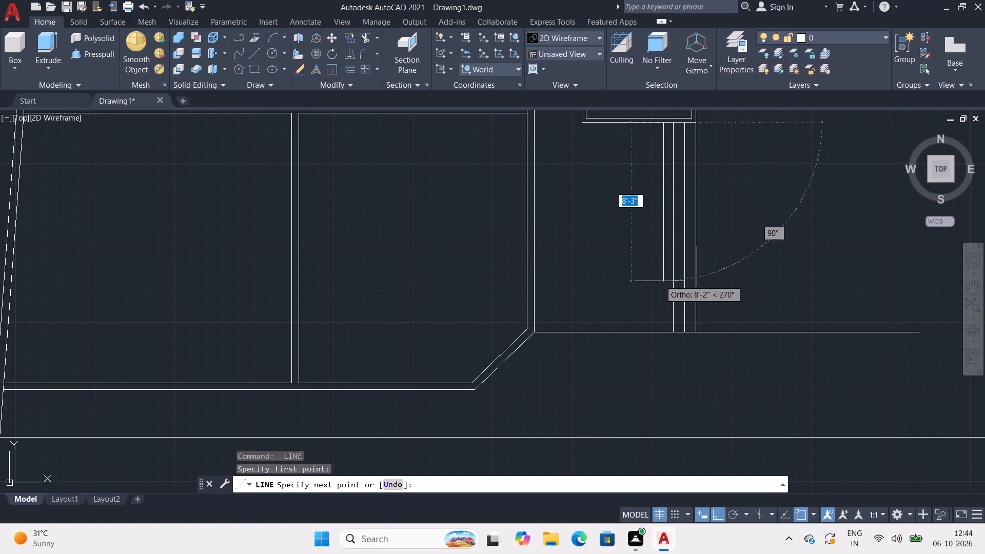
{"action": "left_click", "coordinate": [664, 329]}
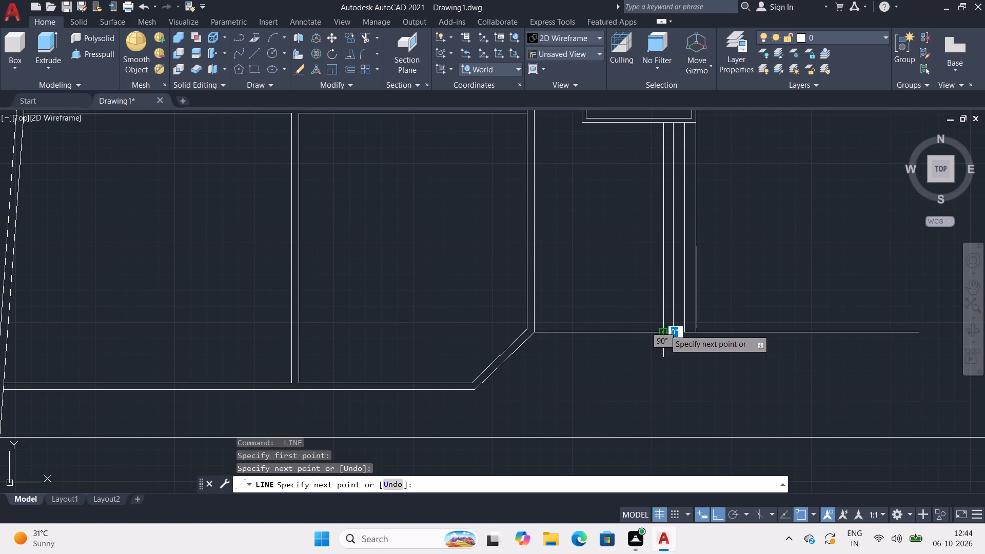
Draw a diagonal line from the foot of the second-westernmost vertical line southwest to the bottom boundary line, roughly below the chamfered wall's upper corner.
{"action": "key", "text": "space"}
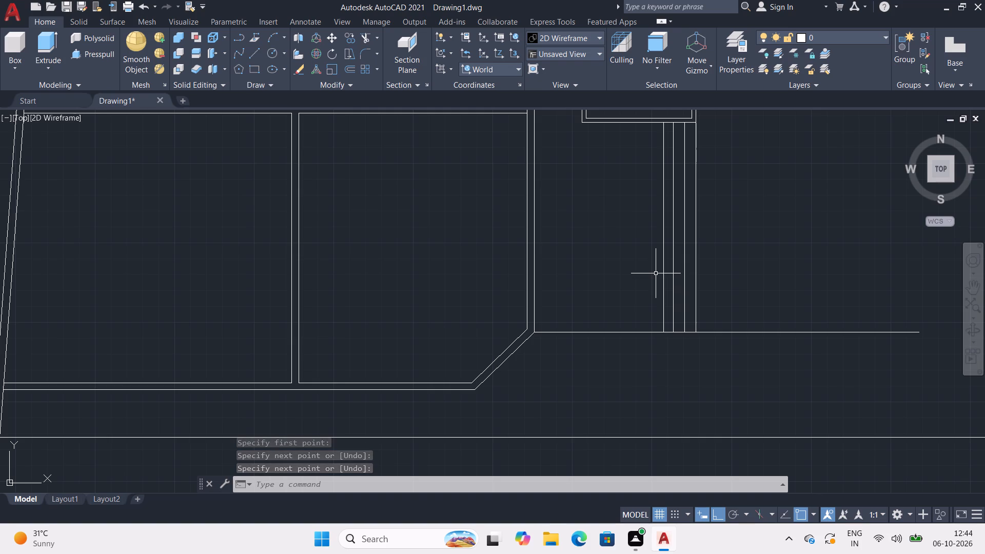
{"action": "middle_click_drag", "start_coordinate": [656, 273], "coordinate": [655, 251]}
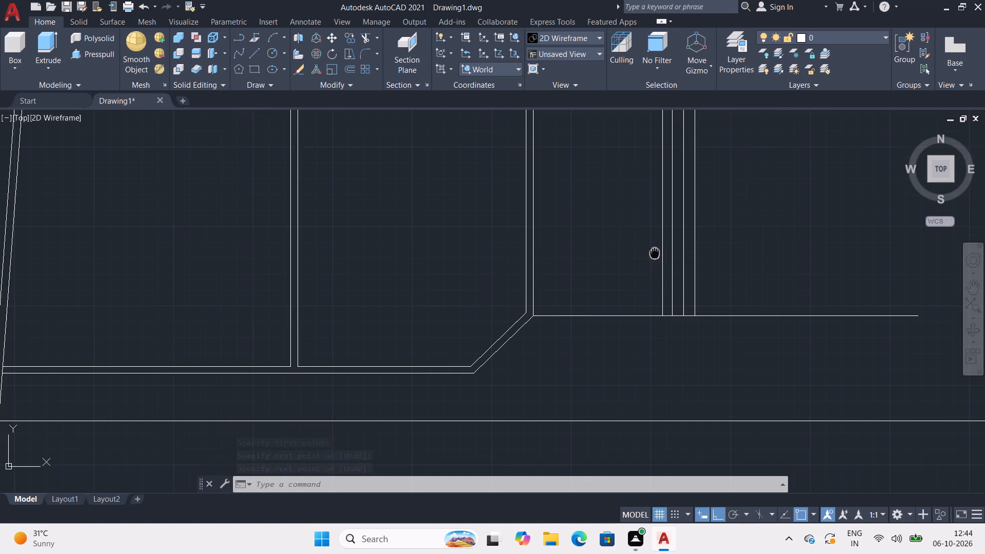
{"action": "middle_click_drag", "start_coordinate": [655, 251], "coordinate": [675, 238]}
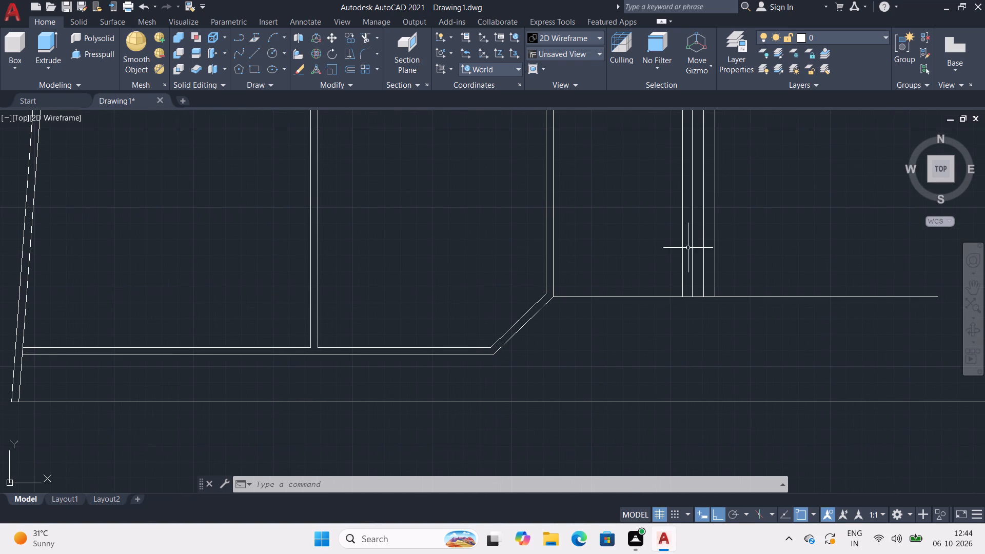
{"action": "key", "text": "l"}
{"action": "key", "text": "Return"}
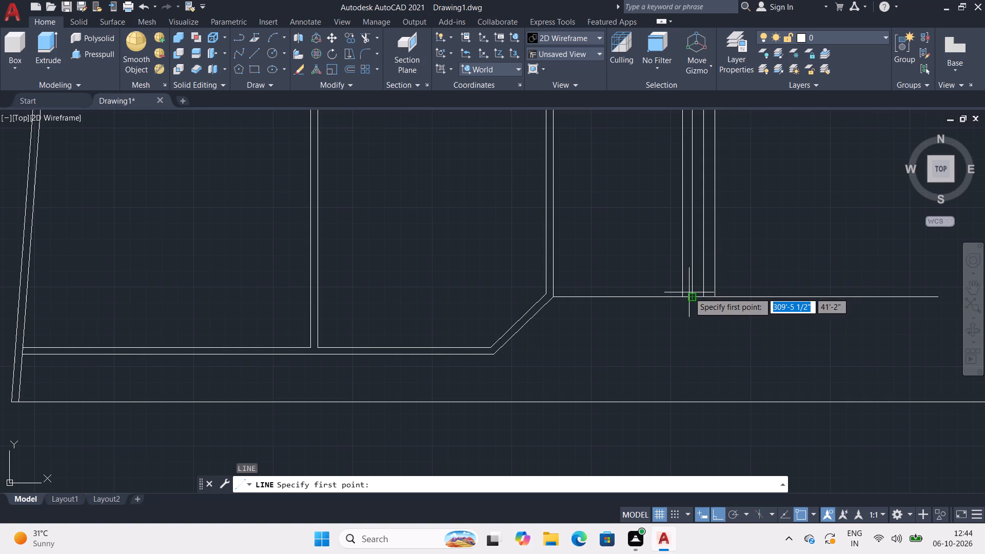
{"action": "left_click", "coordinate": [691, 295]}
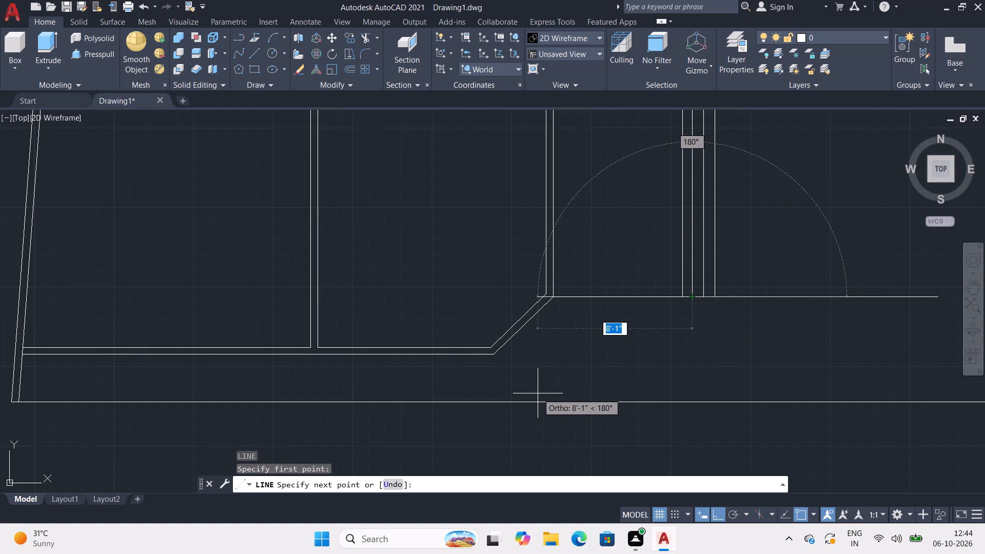
{"action": "middle_click_drag", "start_coordinate": [538, 393], "coordinate": [610, 293]}
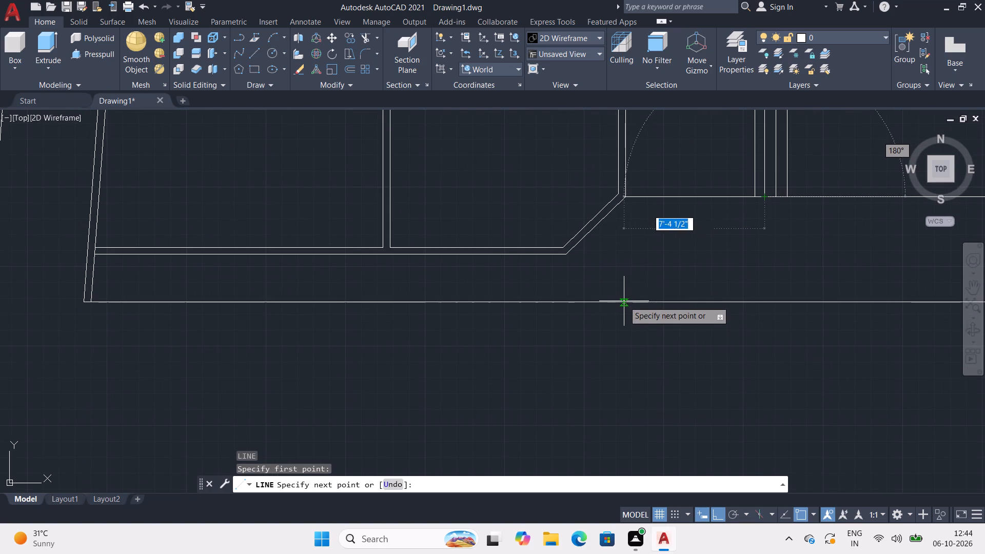
{"action": "left_click", "coordinate": [629, 302]}
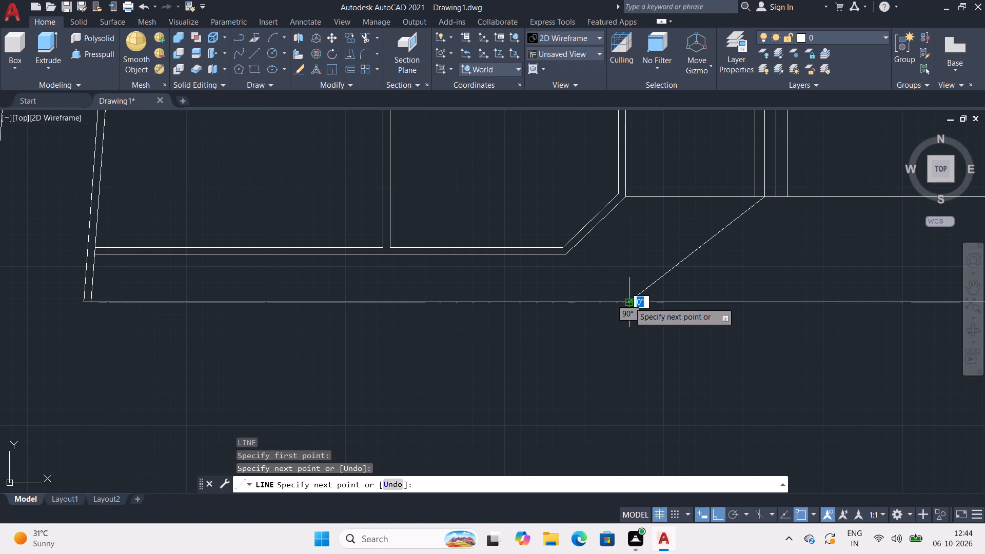
{"action": "key", "text": "space"}
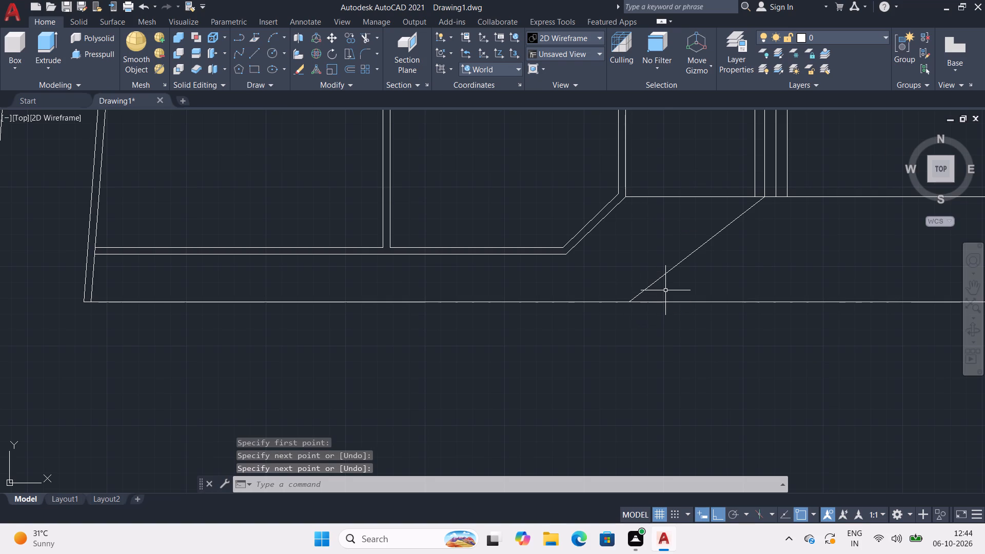
Offset both segments of the bottom boundary line upward and the diagonal line to the northwest by 2.5".
{"action": "middle_click_drag", "start_coordinate": [665, 290], "coordinate": [674, 324]}
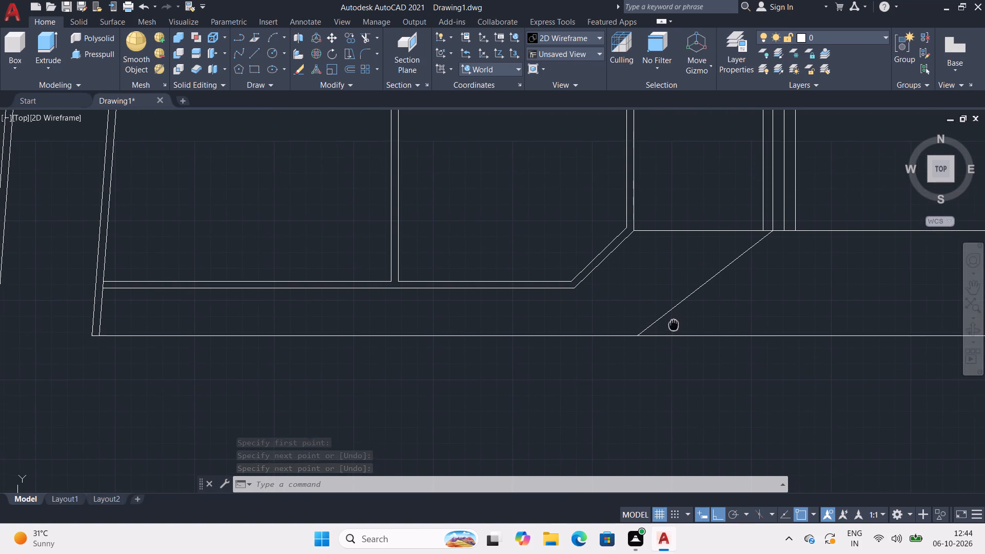
{"action": "middle_click_drag", "start_coordinate": [674, 324], "coordinate": [674, 324]}
{"action": "key", "text": "o"}
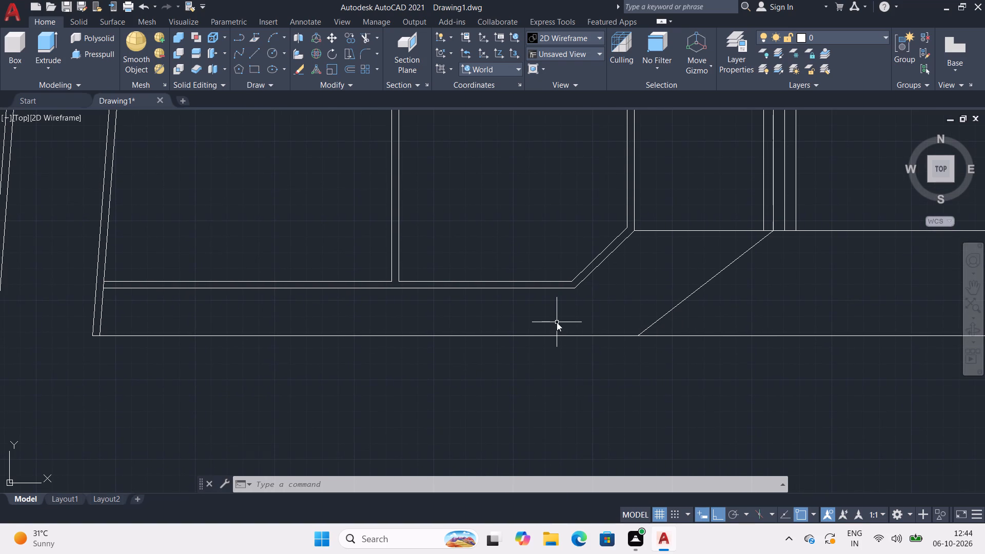
{"action": "key", "text": "Return"}
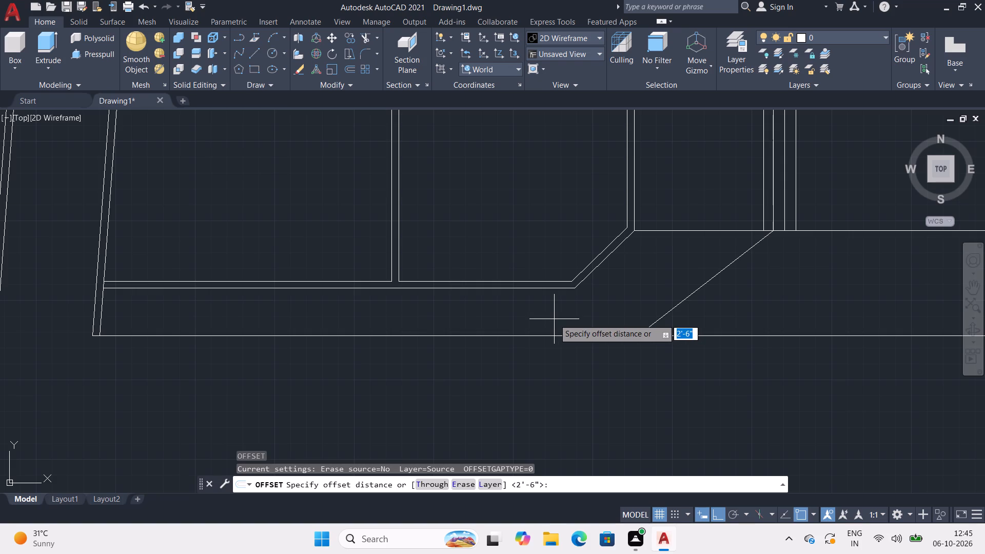
{"action": "type", "text": "2.5\""}
{"action": "key", "text": "Return"}
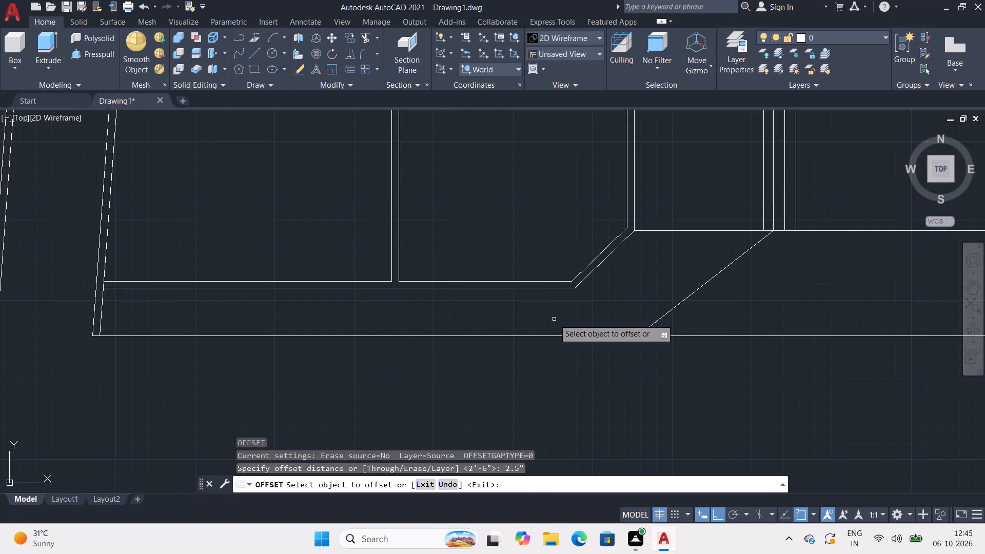
{"action": "left_click", "coordinate": [545, 333]}
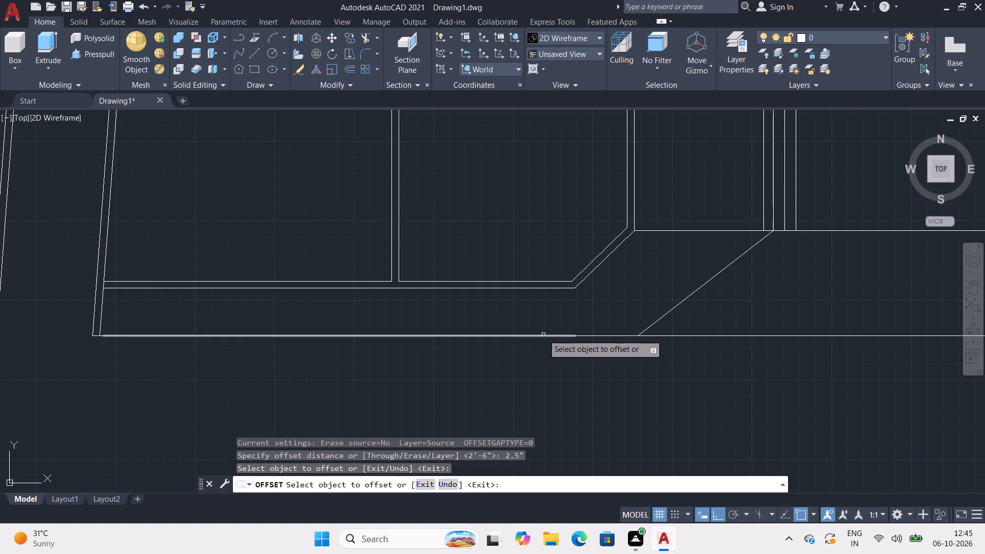
{"action": "left_click", "coordinate": [543, 338]}
{"action": "left_click", "coordinate": [543, 327]}
{"action": "left_click", "coordinate": [593, 337]}
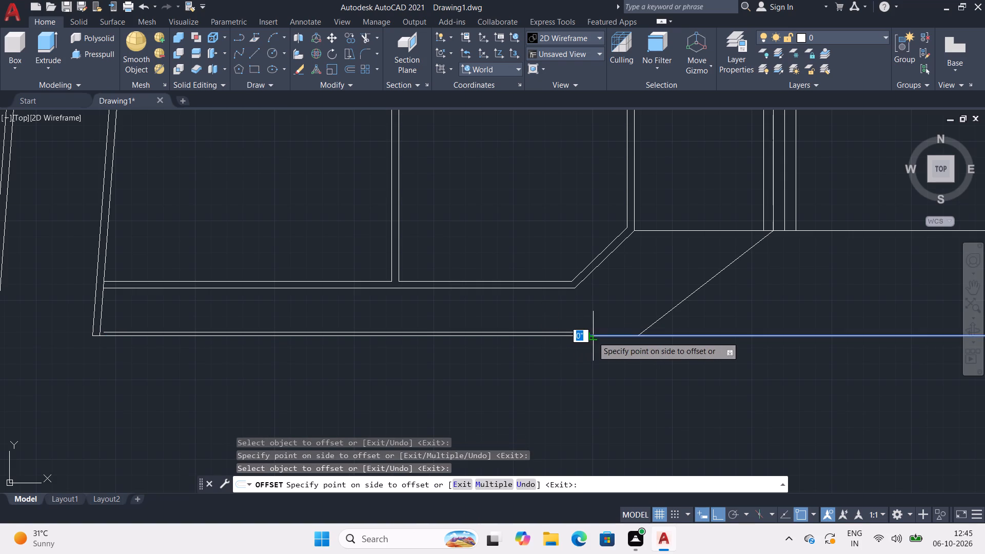
{"action": "left_click", "coordinate": [594, 329]}
{"action": "left_click", "coordinate": [672, 312]}
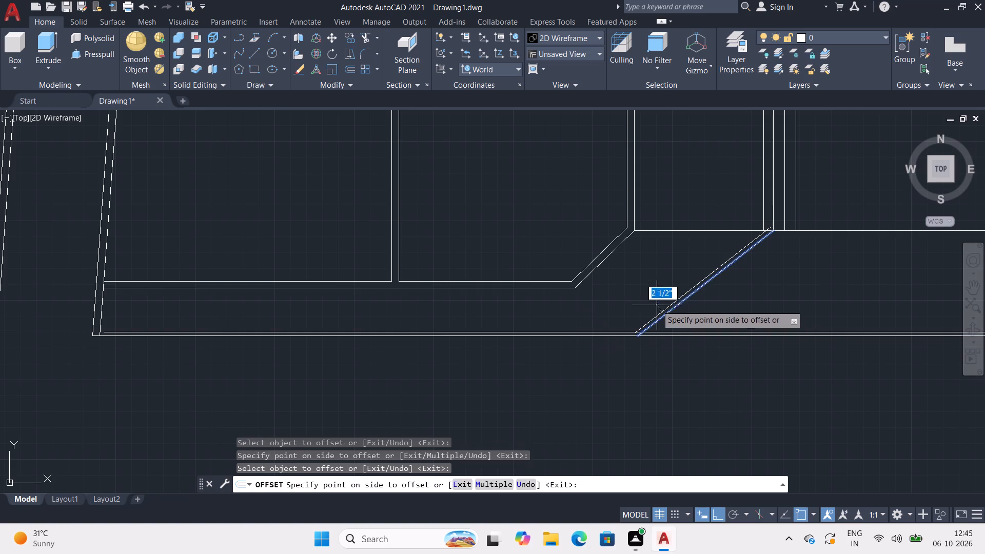
{"action": "left_click", "coordinate": [654, 304]}
{"action": "key", "text": "Escape"}
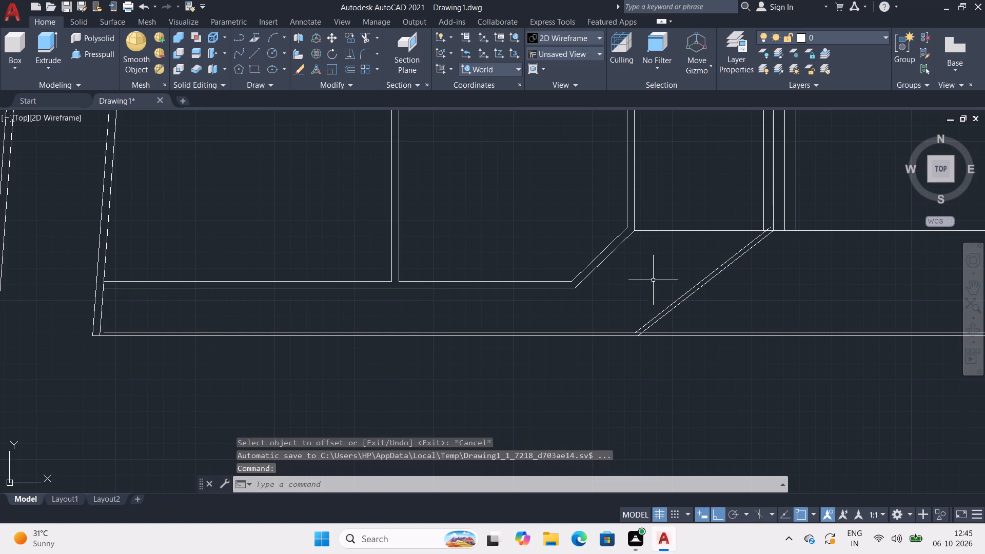
Trim the double bottom boundary lines east of the diagonal and clean the inner lines' overlaps at that lower corner.
{"action": "middle_click_drag", "start_coordinate": [656, 272], "coordinate": [552, 271]}
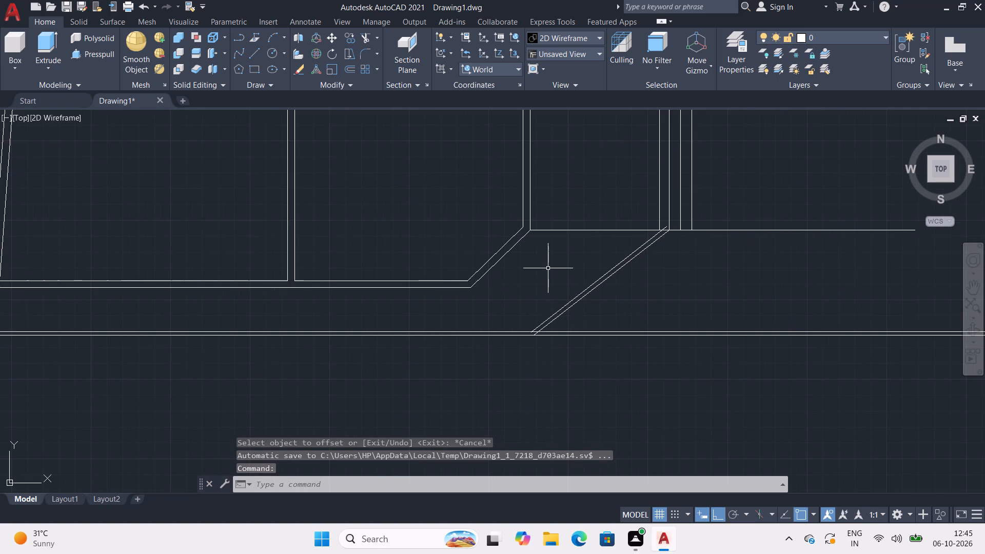
{"action": "middle_click_drag", "start_coordinate": [623, 292], "coordinate": [525, 249]}
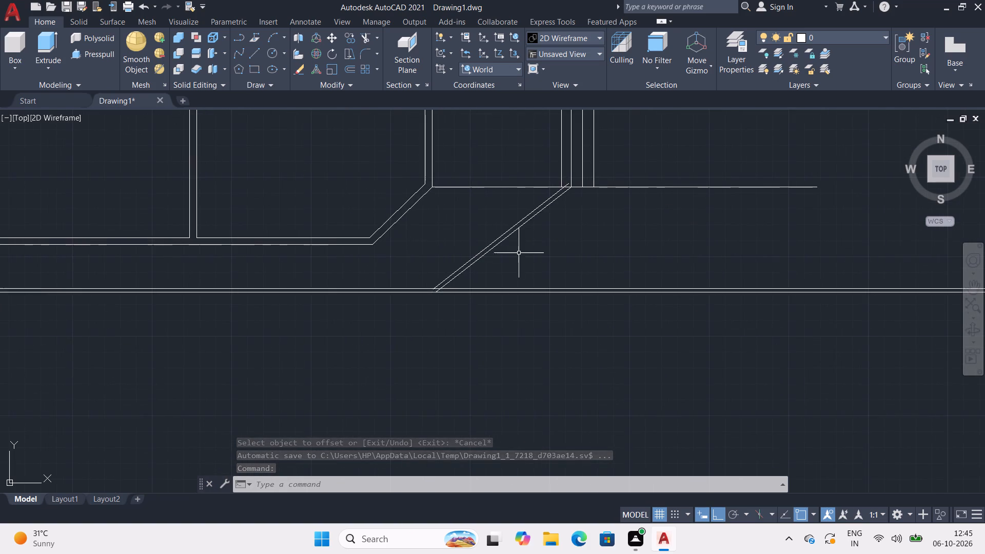
{"action": "scroll", "coordinate": [510, 261], "scroll_direction": "up", "scroll_amount": 2}
{"action": "type", "text": "tr"}
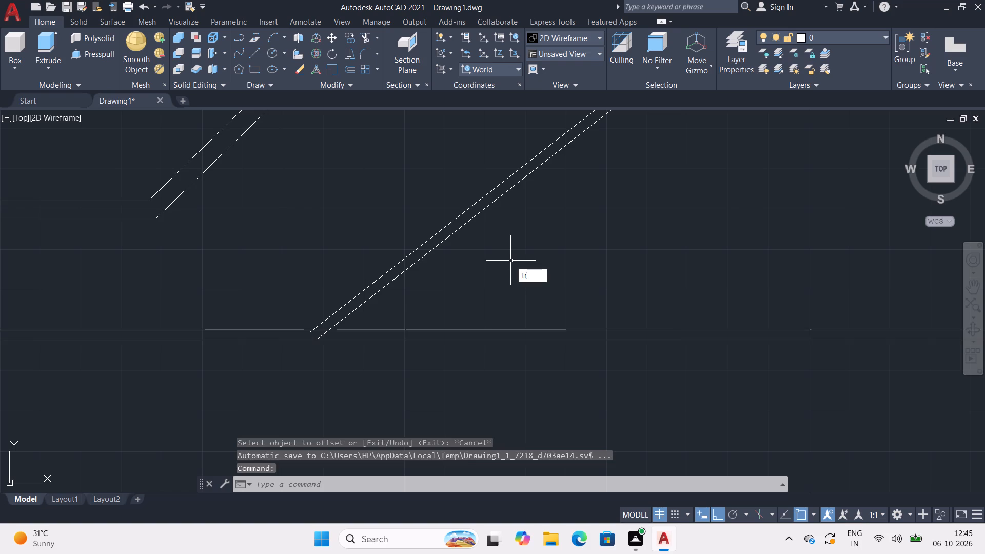
{"action": "key", "text": "Return"}
{"action": "left_click_drag", "start_coordinate": [510, 266], "coordinate": [501, 373]}
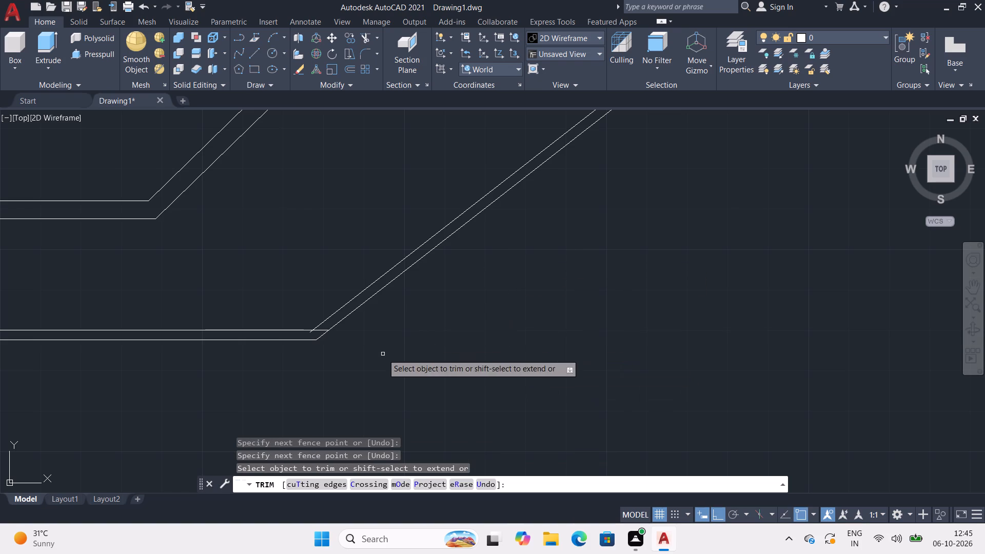
{"action": "scroll", "coordinate": [386, 340], "scroll_direction": "up", "scroll_amount": 1}
{"action": "middle_click_drag", "start_coordinate": [427, 305], "coordinate": [726, 217]}
{"action": "scroll", "coordinate": [637, 212], "scroll_direction": "up", "scroll_amount": 1}
{"action": "scroll", "coordinate": [596, 230], "scroll_direction": "up", "scroll_amount": 1}
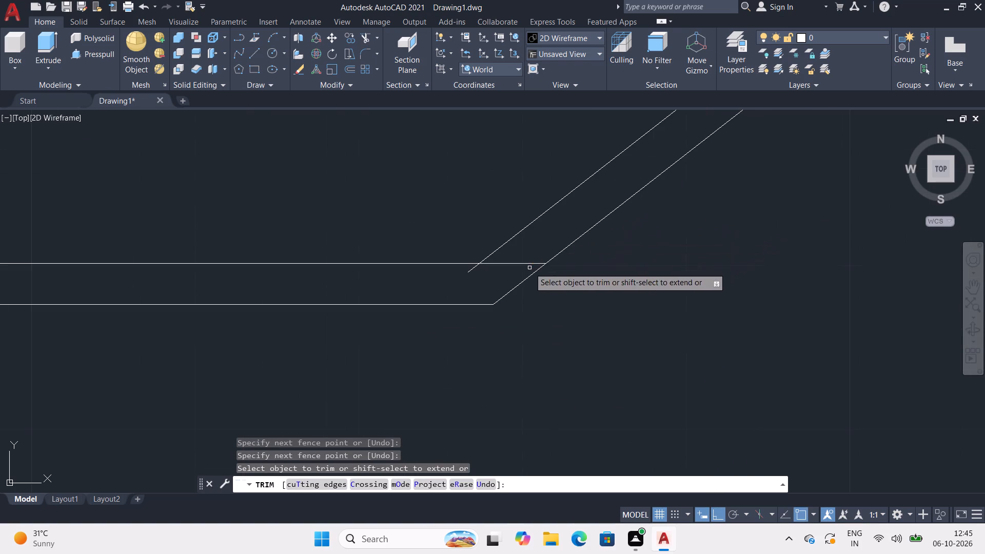
{"action": "middle_click_drag", "start_coordinate": [529, 266], "coordinate": [666, 221]}
{"action": "left_click", "coordinate": [607, 222]}
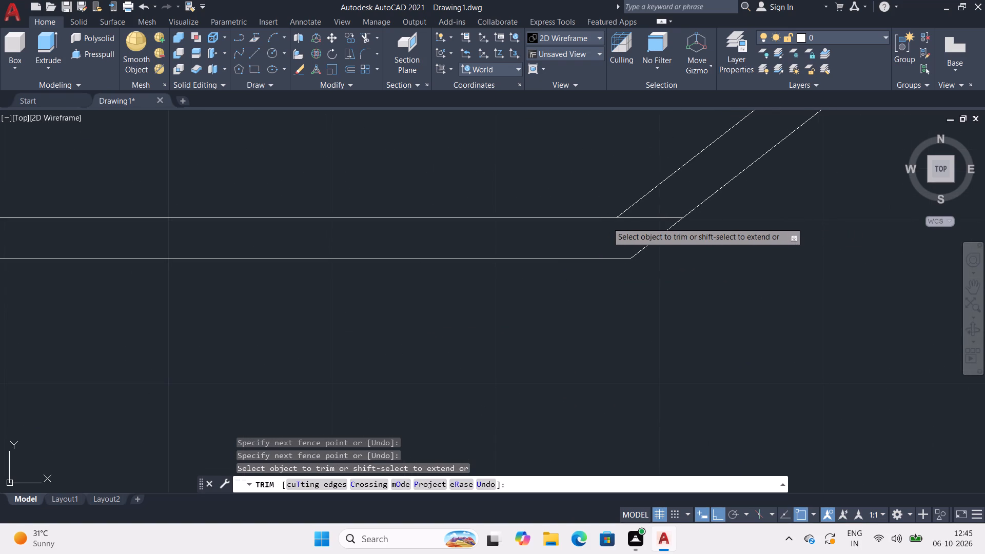
{"action": "left_click", "coordinate": [653, 216]}
{"action": "scroll", "coordinate": [672, 199], "scroll_direction": "down", "scroll_amount": 5}
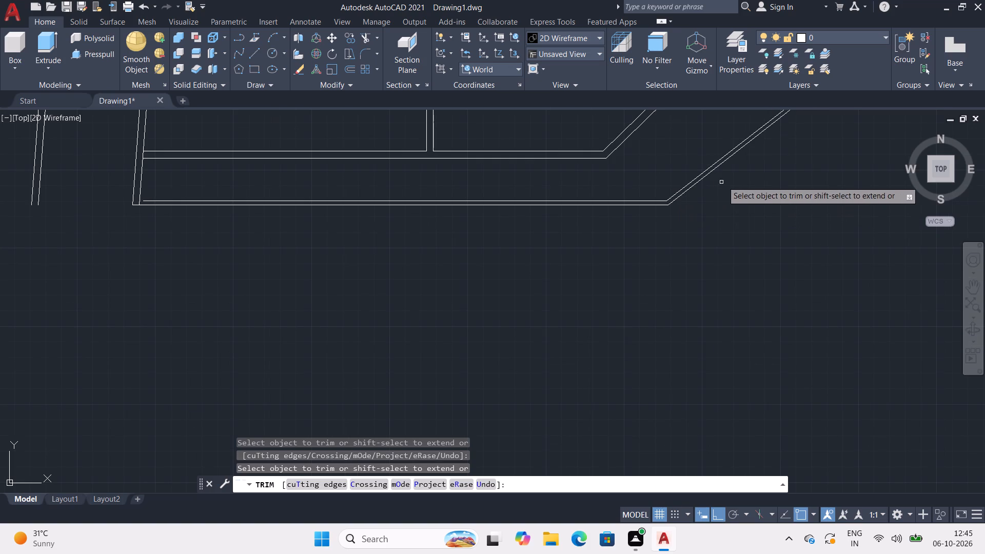
Trim the inner diagonal line's end projecting above the horizontal line at the foot of the vertical lines.
{"action": "middle_click_drag", "start_coordinate": [731, 174], "coordinate": [454, 302]}
{"action": "scroll", "coordinate": [520, 224], "scroll_direction": "up", "scroll_amount": 4}
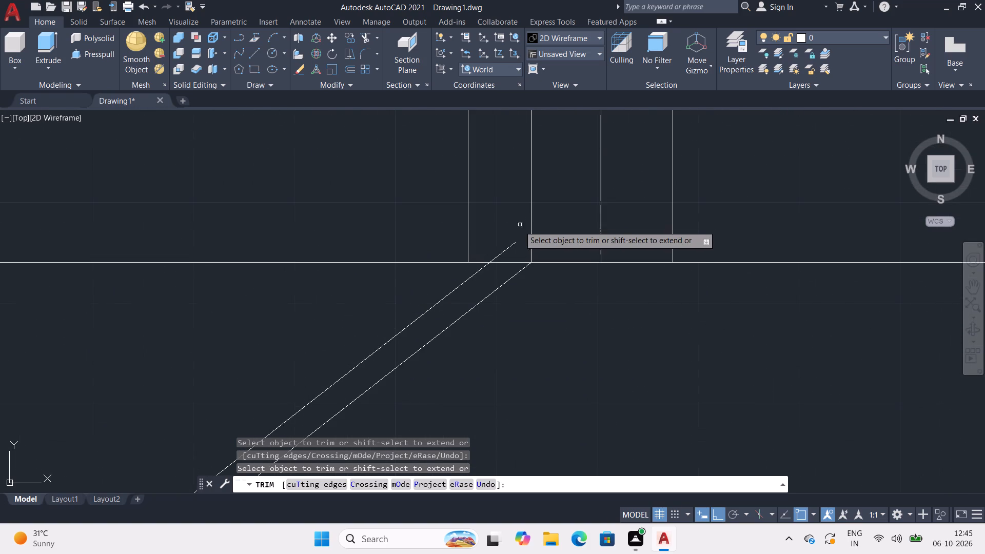
{"action": "left_click", "coordinate": [505, 251]}
{"action": "scroll", "coordinate": [505, 251], "scroll_direction": "down", "scroll_amount": 1}
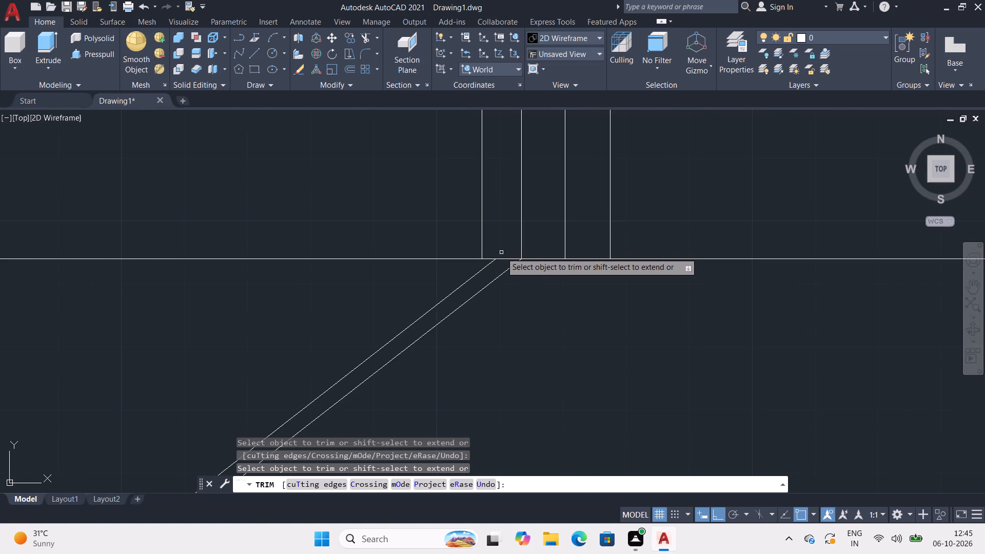
{"action": "scroll", "coordinate": [493, 255], "scroll_direction": "down", "scroll_amount": 1}
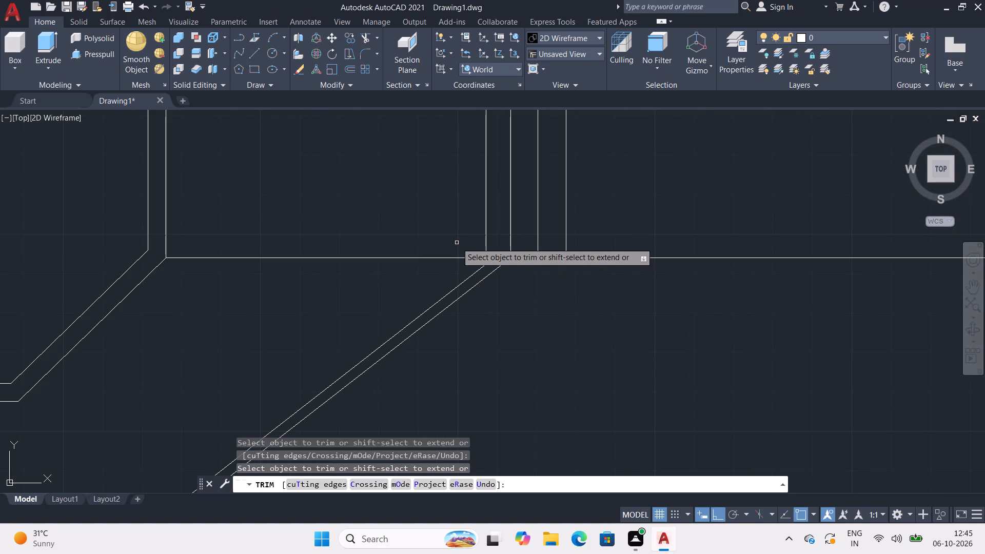
{"action": "middle_click_drag", "start_coordinate": [457, 243], "coordinate": [548, 227]}
{"action": "key", "text": "Escape"}
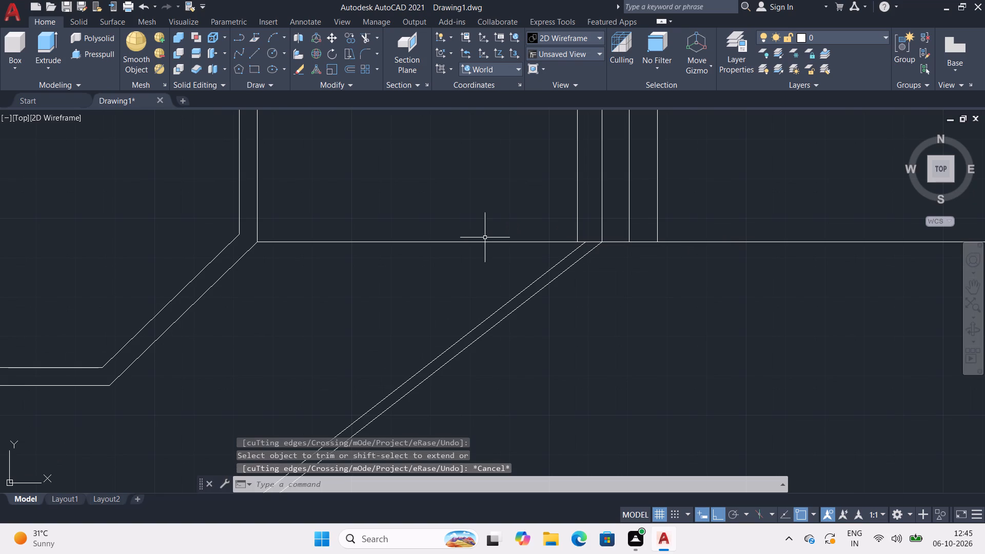
{"action": "key", "text": "Escape"}
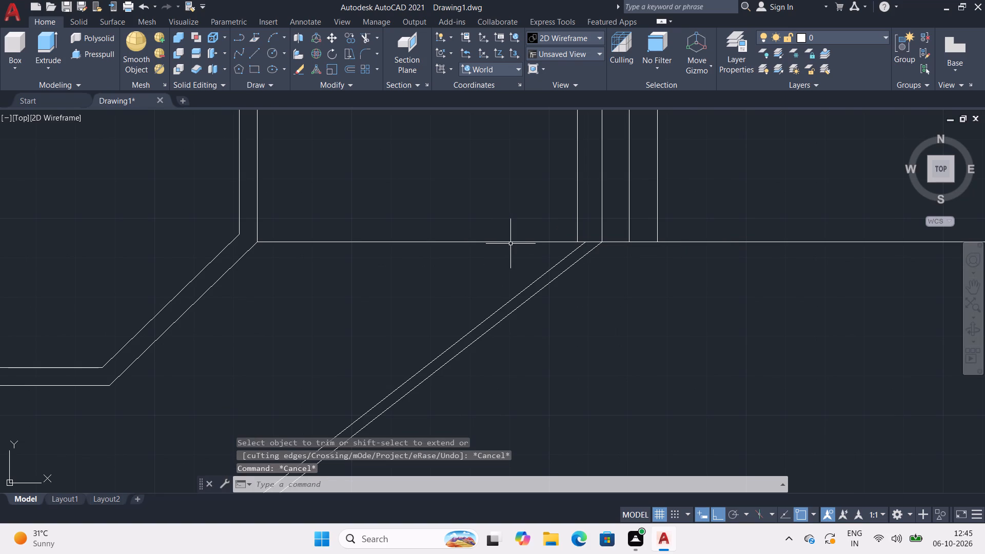
Offset the horizontal line at the foot of the vertical lines 2.5" upward.
{"action": "key", "text": "o"}
{"action": "key", "text": "Return"}
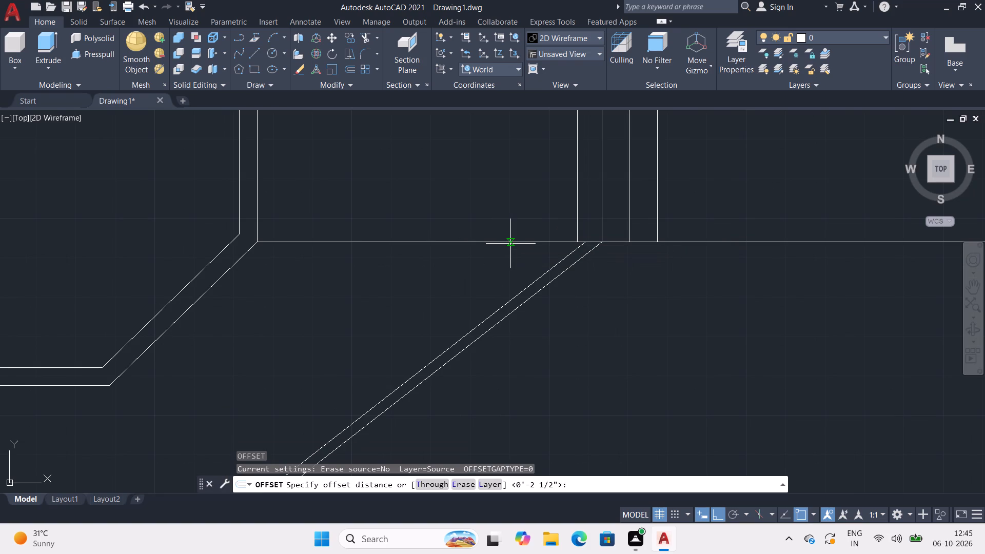
{"action": "key", "text": "2"}
{"action": "type", "text": ".5"}
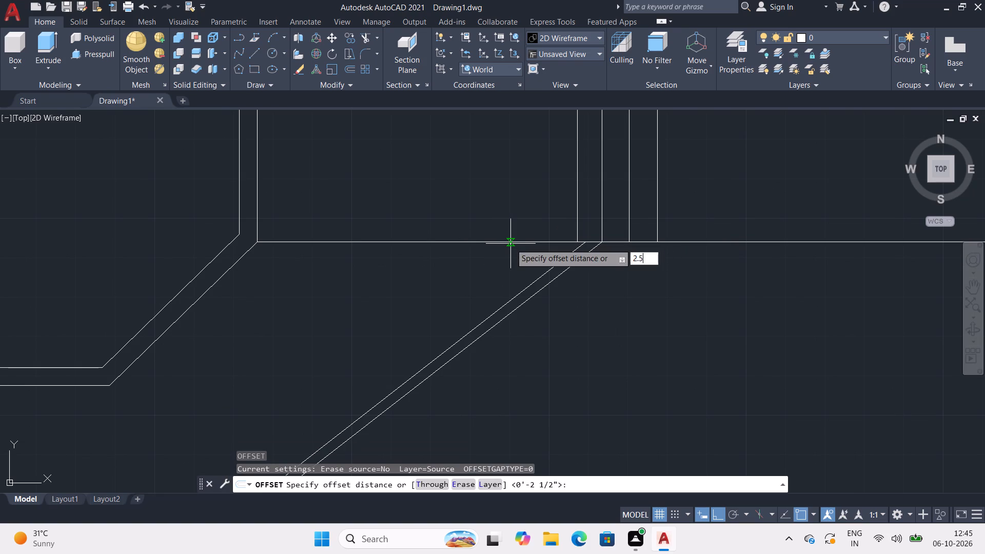
{"action": "key", "text": "shift+quotedbl"}
{"action": "key", "text": "Return"}
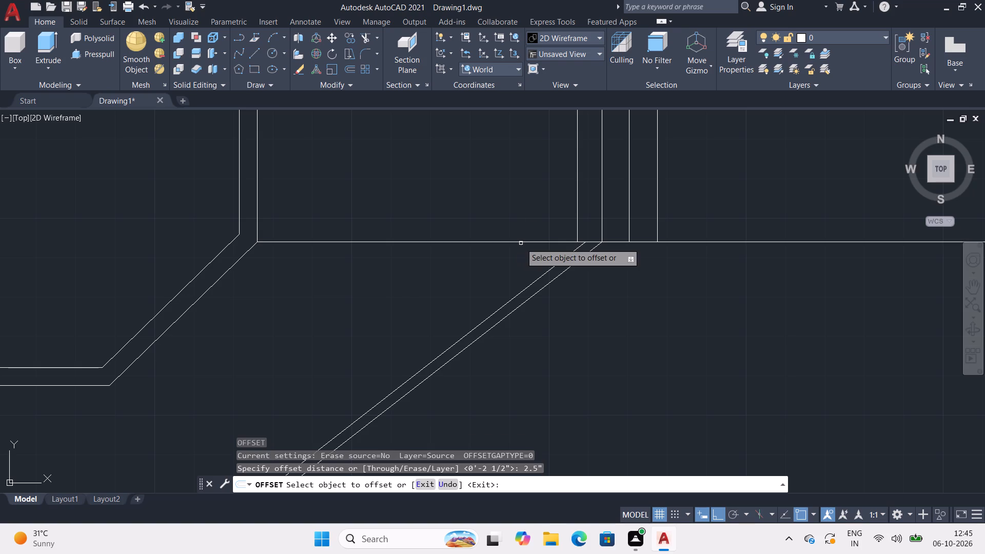
{"action": "left_click", "coordinate": [521, 243]}
{"action": "left_click", "coordinate": [522, 216]}
{"action": "key", "text": "Escape"}
{"action": "key", "text": "Escape"}
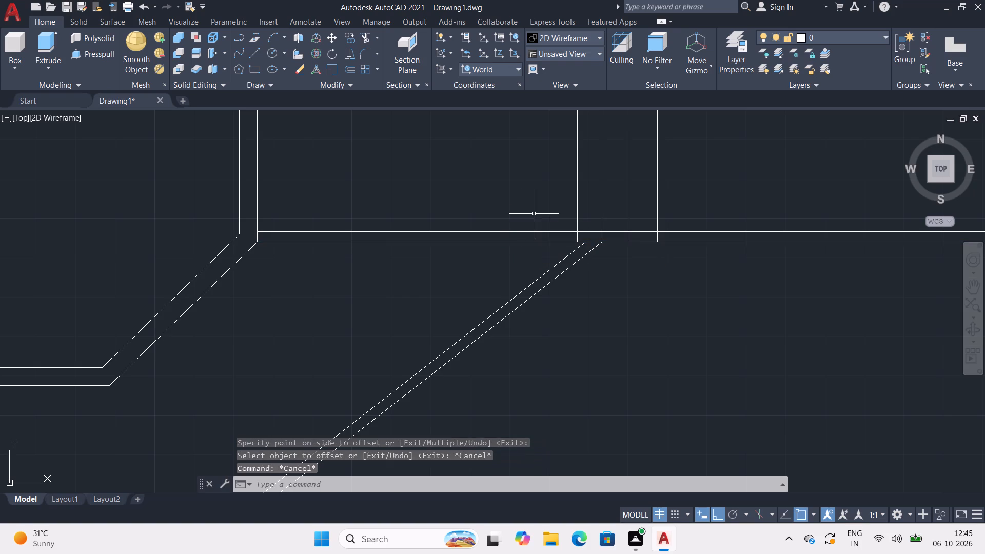
Draw a 2 1/2" vertical connecting line between the two horizontal lines, just west of the group of vertical lines.
{"action": "key", "text": "l"}
{"action": "key", "text": "Return"}
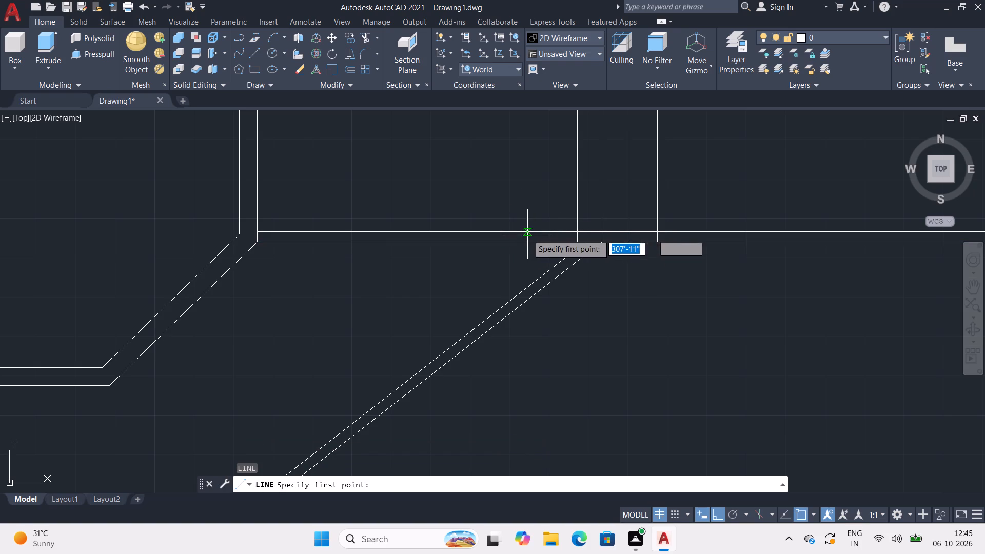
{"action": "left_click", "coordinate": [527, 231]}
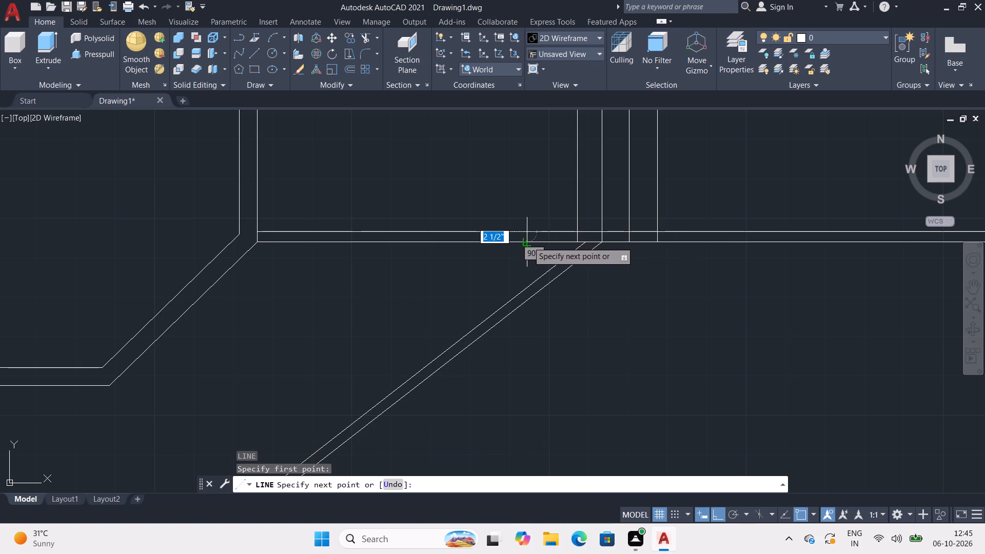
{"action": "left_click", "coordinate": [528, 242]}
{"action": "key", "text": "space"}
Trim both horizontal lines west of the short connecting line near the foot of the vertical lines.
{"action": "type", "text": "tr"}
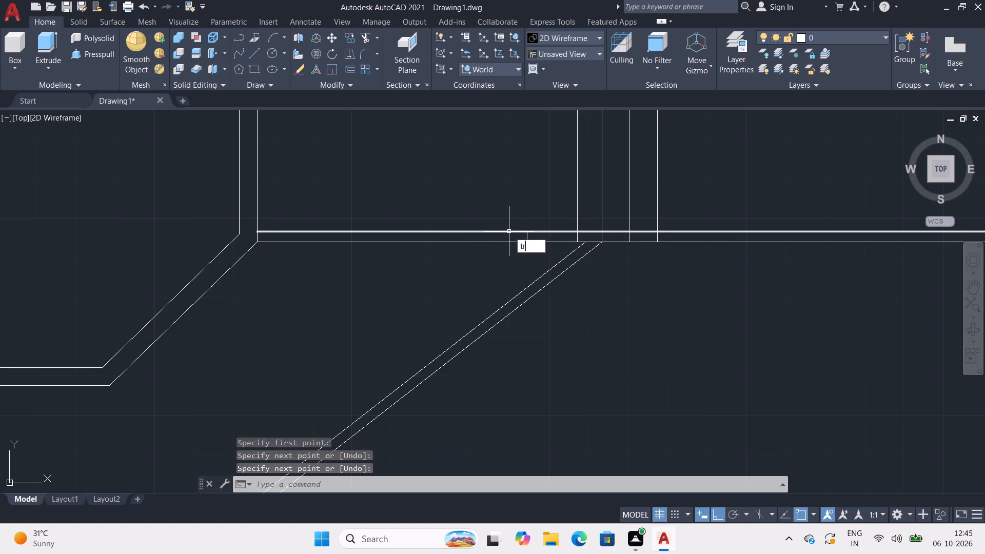
{"action": "key", "text": "Return"}
{"action": "left_click_drag", "start_coordinate": [488, 195], "coordinate": [478, 252]}
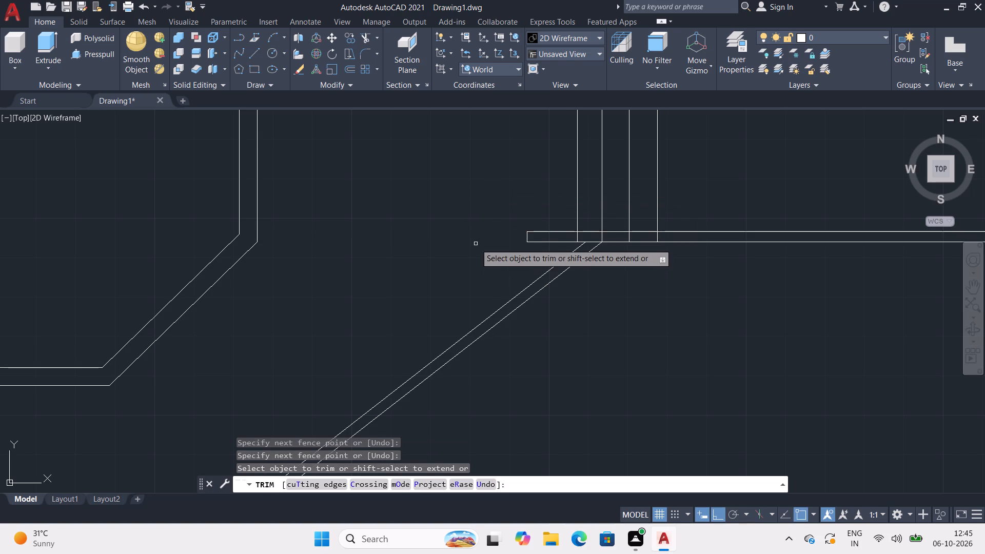
Draw a short vertical connecting line between the two horizontal lines, just east of the group of vertical lines.
{"action": "middle_click_drag", "start_coordinate": [476, 244], "coordinate": [469, 194]}
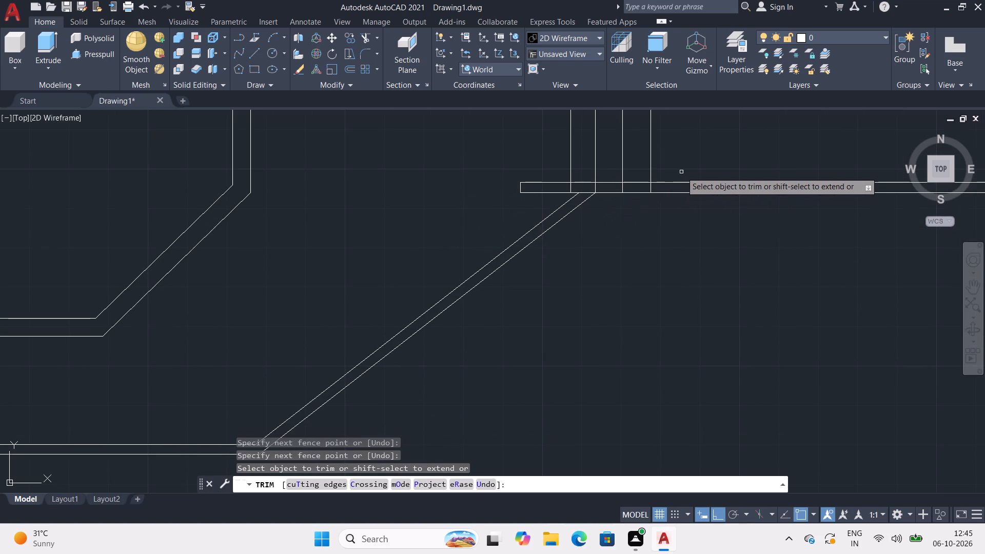
{"action": "key", "text": "l"}
{"action": "key", "text": "Return"}
{"action": "key", "text": "Escape"}
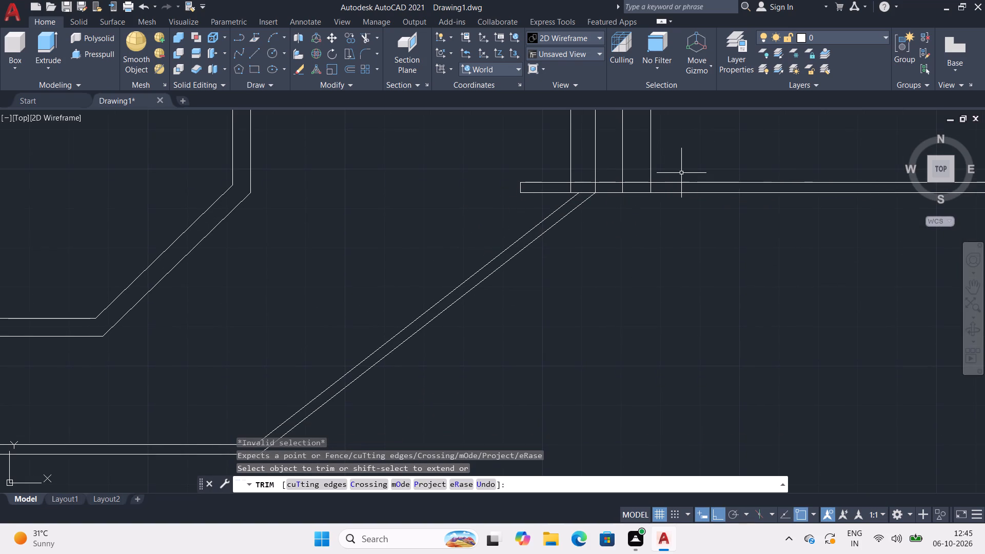
{"action": "key", "text": "l"}
{"action": "key", "text": "Return"}
{"action": "left_click", "coordinate": [714, 182]}
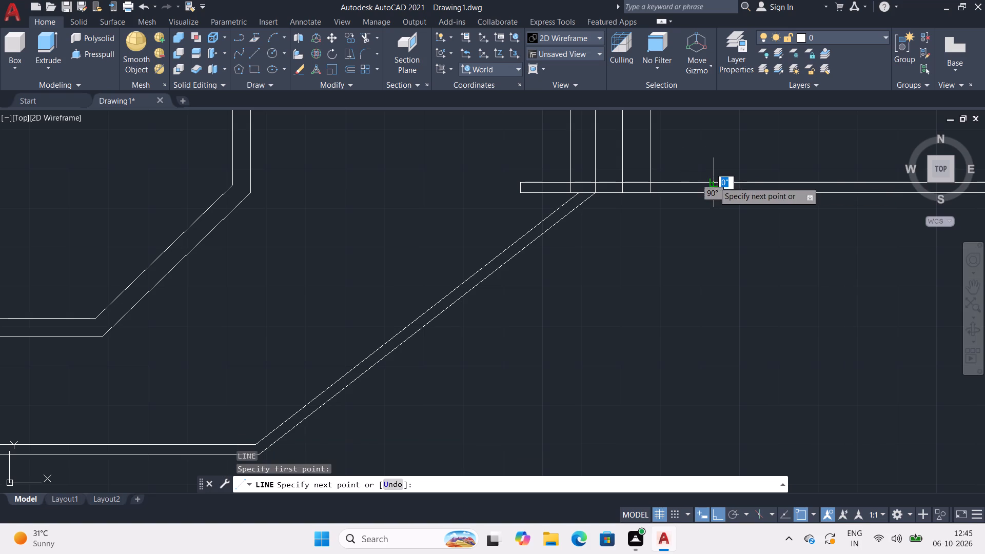
{"action": "left_click", "coordinate": [714, 191]}
{"action": "key", "text": "space"}
Trim both horizontal lines beyond the short connecting line east of the vertical lines.
{"action": "type", "text": "tr"}
{"action": "key", "text": "Return"}
{"action": "left_click_drag", "start_coordinate": [734, 172], "coordinate": [728, 206]}
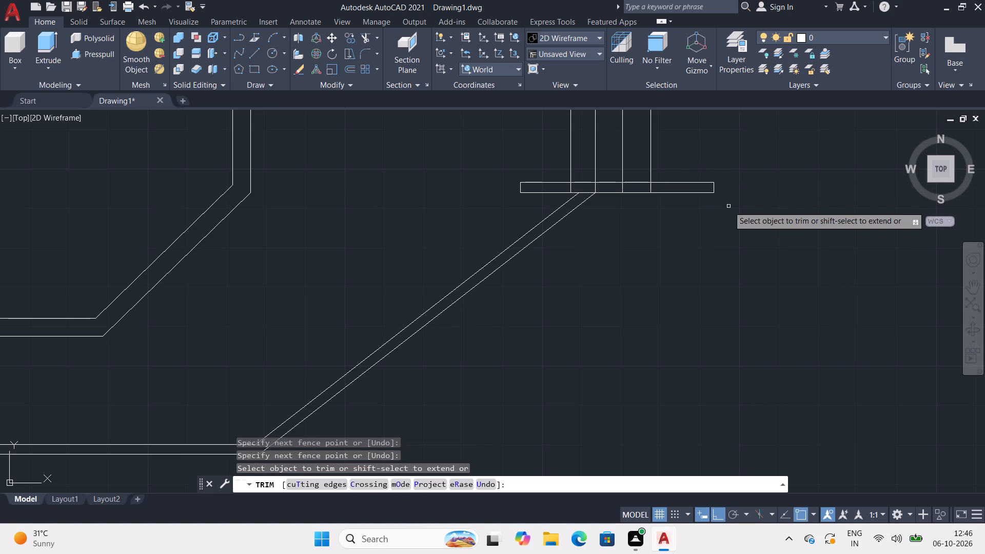
{"action": "scroll", "coordinate": [728, 206], "scroll_direction": "down", "scroll_amount": 2}
{"action": "middle_click_drag", "start_coordinate": [707, 204], "coordinate": [713, 287]}
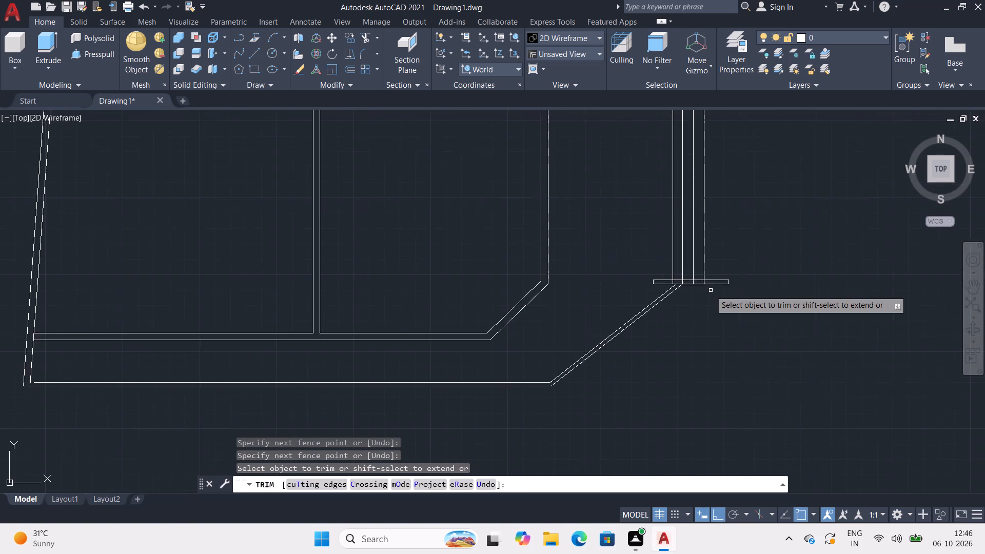
{"action": "scroll", "coordinate": [711, 290], "scroll_direction": "down", "scroll_amount": 4}
{"action": "middle_click_drag", "start_coordinate": [750, 226], "coordinate": [693, 135]}
{"action": "key", "text": "Escape"}
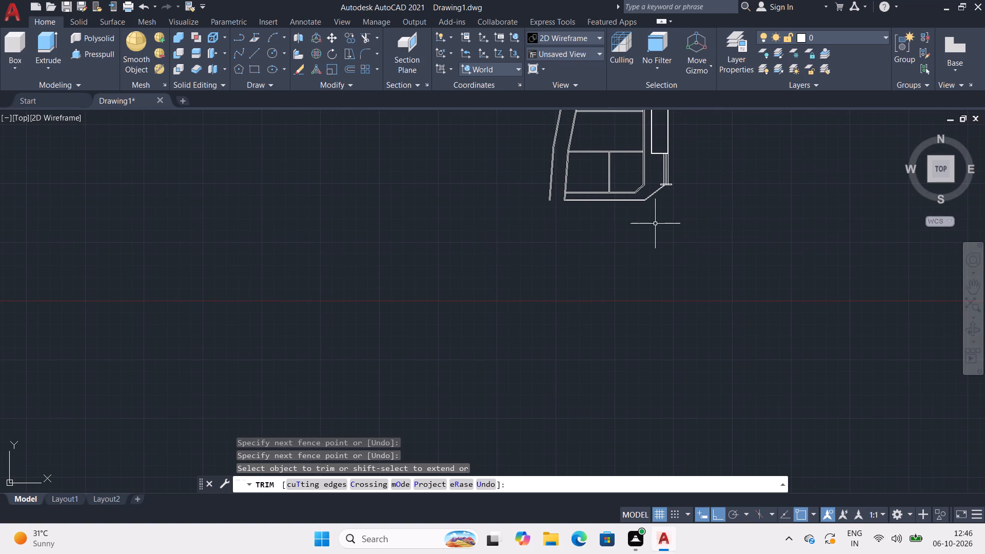
Extend the inner bottom boundary line west to the slanted west wall at the lower-left corner of the plan.
{"action": "type", "text": "ex"}
{"action": "key", "text": "Return"}
{"action": "middle_click_drag", "start_coordinate": [655, 224], "coordinate": [738, 226]}
{"action": "scroll", "coordinate": [660, 210], "scroll_direction": "up", "scroll_amount": 5}
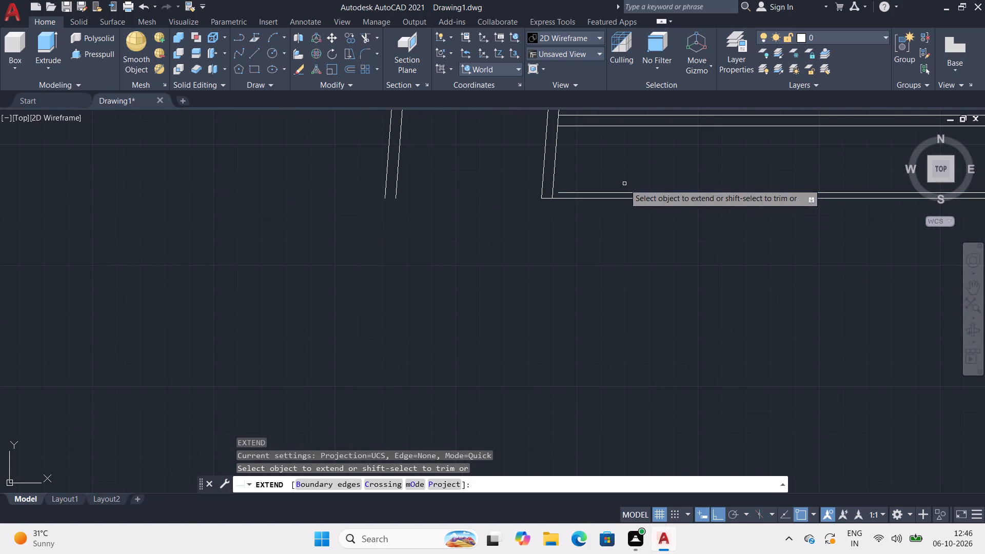
{"action": "left_click", "coordinate": [572, 191]}
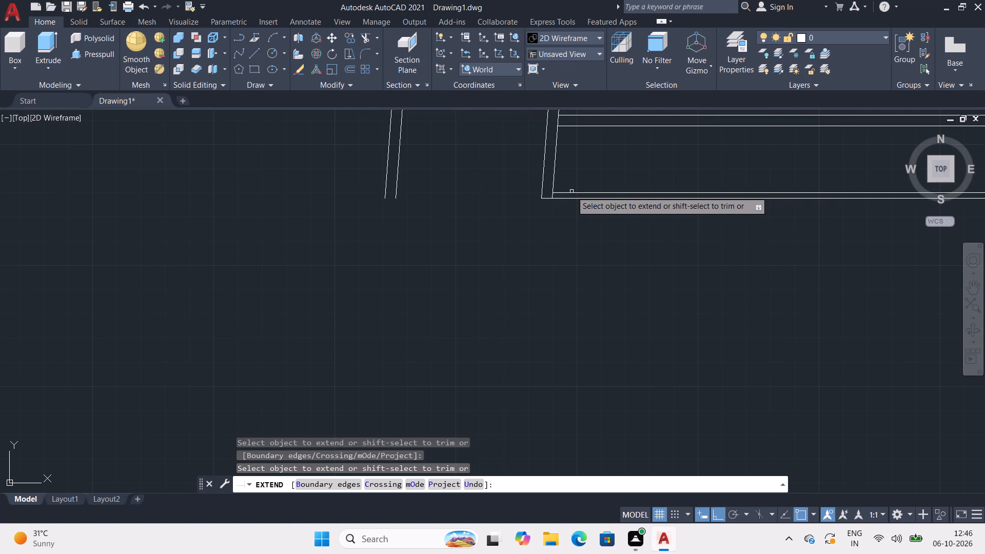
{"action": "key", "text": "Escape"}
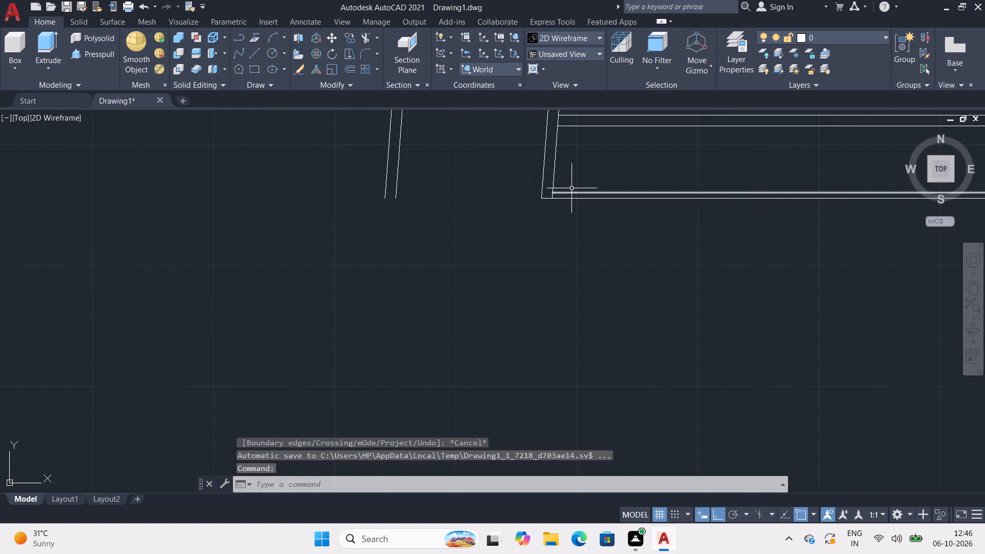
Draw a horizontal line eastward from the east end of the outer top boundary line, well past the building's east side.
{"action": "scroll", "coordinate": [572, 188], "scroll_direction": "down", "scroll_amount": 4}
{"action": "middle_click_drag", "start_coordinate": [572, 187], "coordinate": [583, 330]}
{"action": "middle_click_drag", "start_coordinate": [607, 227], "coordinate": [470, 355]}
{"action": "scroll", "coordinate": [503, 285], "scroll_direction": "down", "scroll_amount": 4}
{"action": "middle_click_drag", "start_coordinate": [516, 279], "coordinate": [545, 257]}
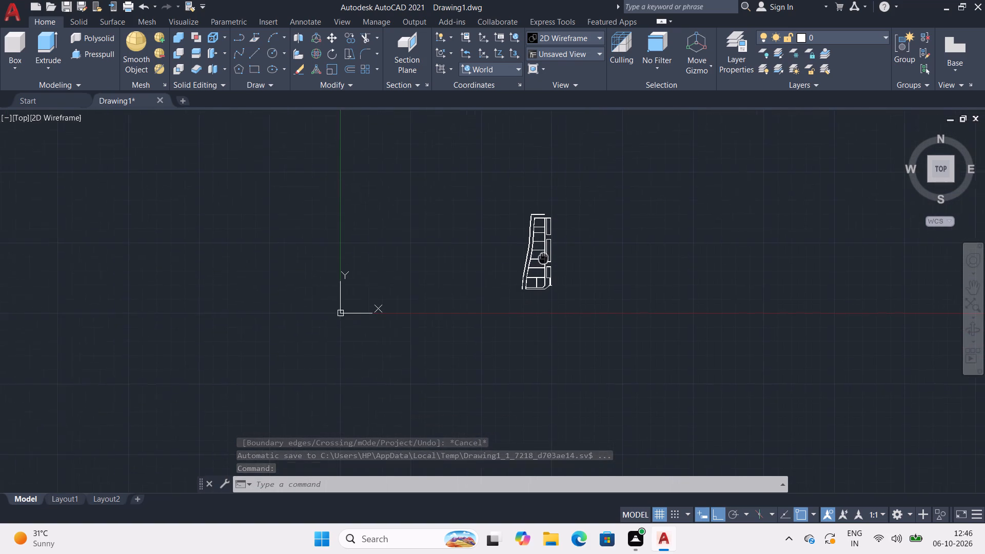
{"action": "middle_click_drag", "start_coordinate": [545, 257], "coordinate": [548, 256]}
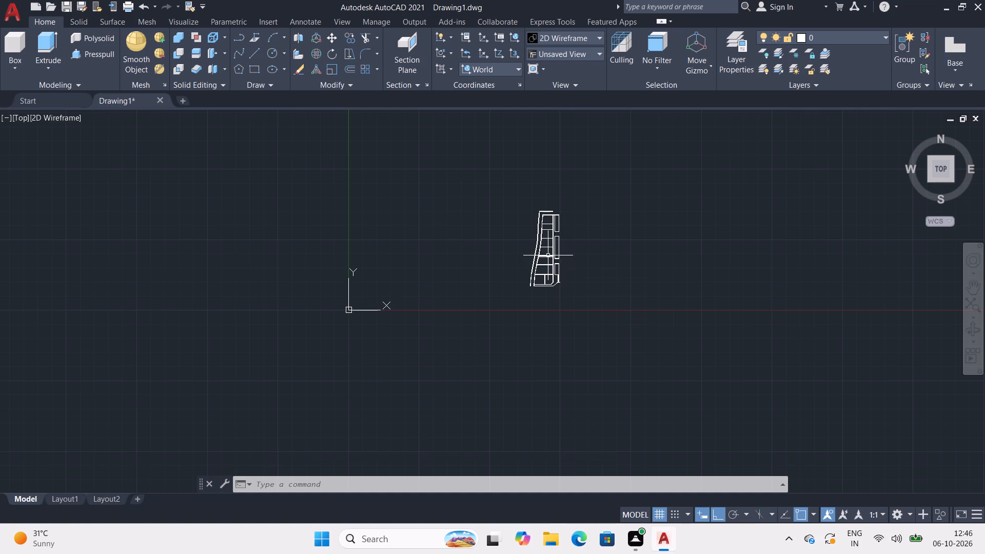
{"action": "middle_click_drag", "start_coordinate": [520, 268], "coordinate": [497, 286]}
{"action": "middle_click_drag", "start_coordinate": [524, 248], "coordinate": [524, 249]}
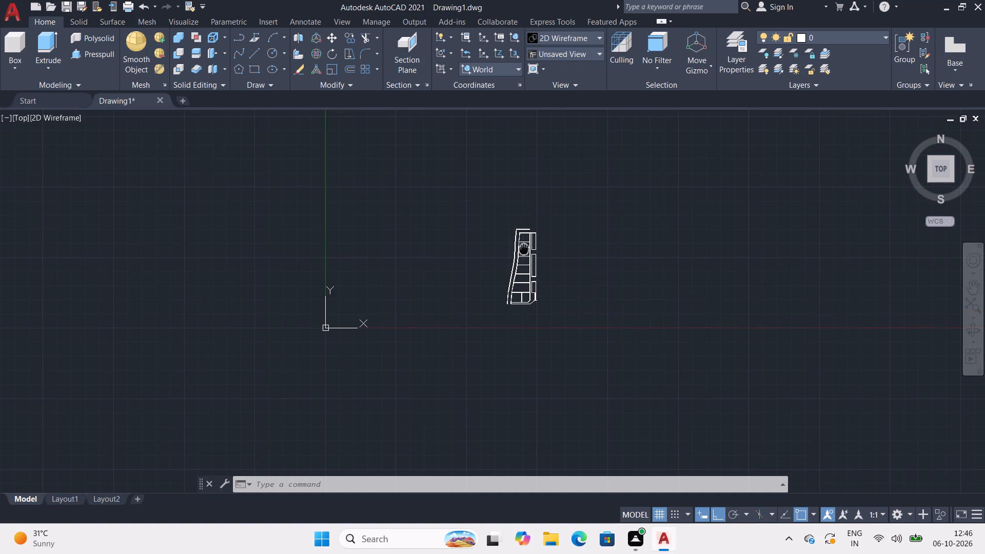
{"action": "middle_click_drag", "start_coordinate": [524, 249], "coordinate": [501, 315]}
{"action": "scroll", "coordinate": [518, 262], "scroll_direction": "up", "scroll_amount": 4}
{"action": "scroll", "coordinate": [489, 316], "scroll_direction": "up", "scroll_amount": 2}
{"action": "middle_click_drag", "start_coordinate": [489, 316], "coordinate": [486, 63]}
{"action": "scroll", "coordinate": [490, 83], "scroll_direction": "up", "scroll_amount": 1}
{"action": "middle_click_drag", "start_coordinate": [475, 148], "coordinate": [446, 178]}
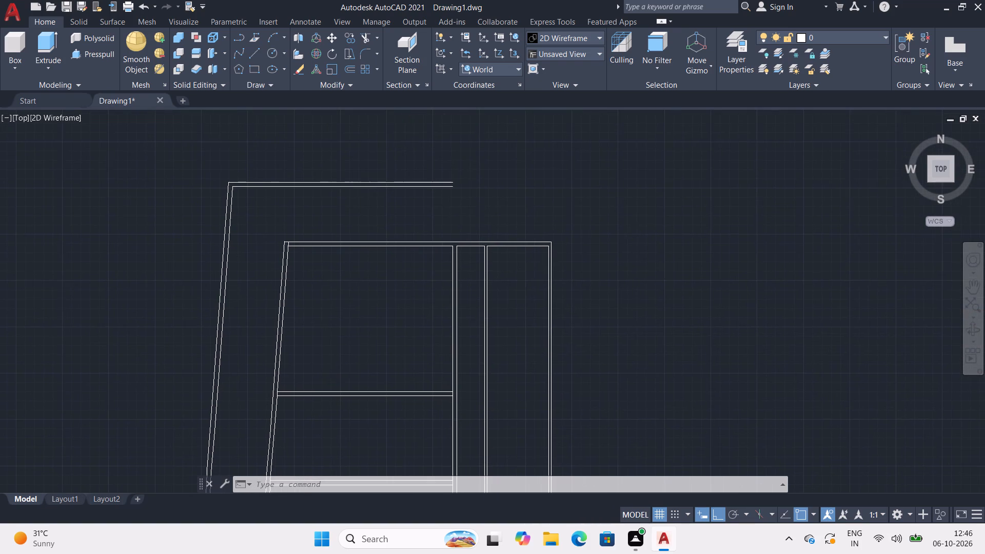
{"action": "scroll", "coordinate": [446, 178], "scroll_direction": "up", "scroll_amount": 1}
{"action": "key", "text": "l"}
{"action": "key", "text": "Return"}
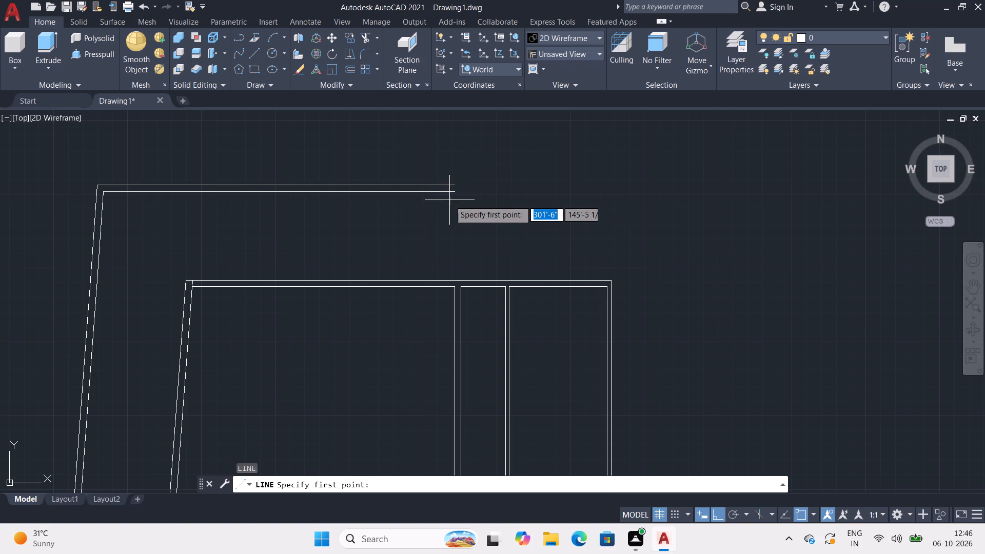
{"action": "left_click", "coordinate": [455, 184]}
{"action": "scroll", "coordinate": [716, 160], "scroll_direction": "down", "scroll_amount": 2}
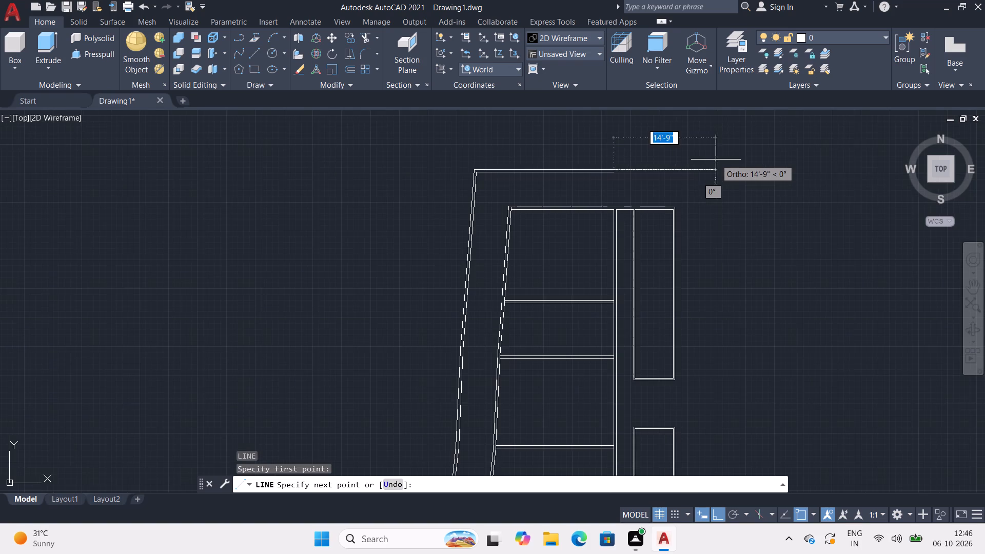
{"action": "middle_click_drag", "start_coordinate": [716, 160], "coordinate": [522, 199]}
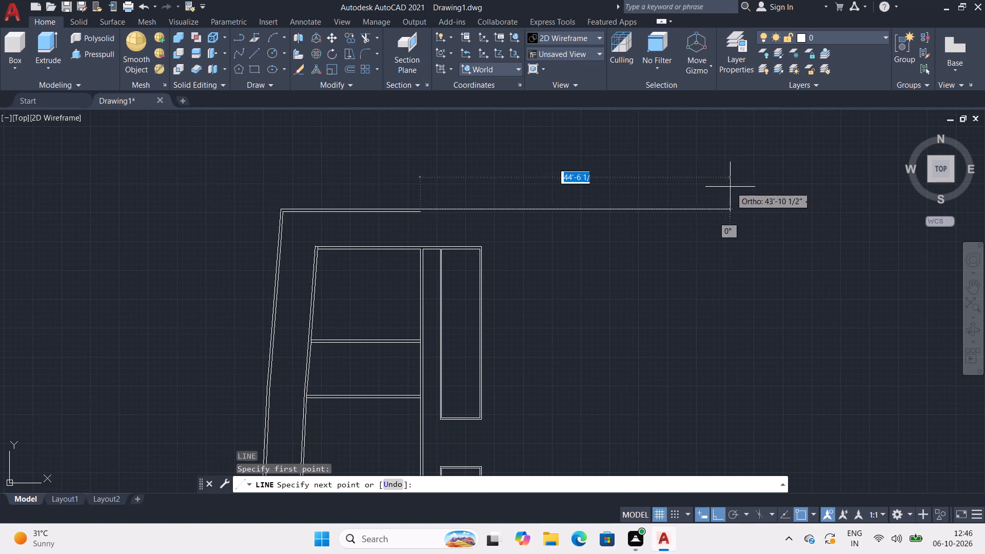
{"action": "left_click", "coordinate": [815, 184]}
{"action": "key", "text": "space"}
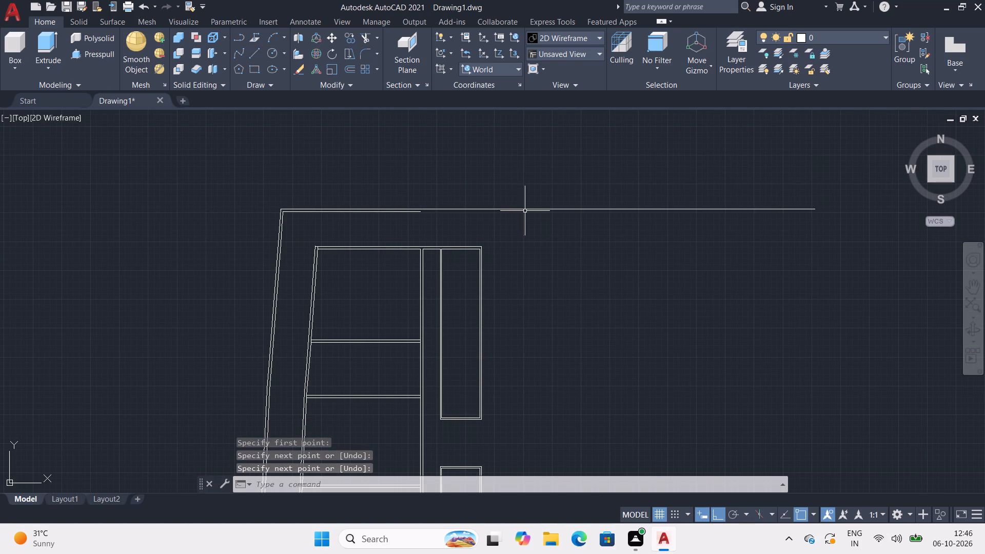
Draw a horizontal line about 61'-5" long eastward from the east end of the inner top boundary line.
{"action": "scroll", "coordinate": [462, 181], "scroll_direction": "up", "scroll_amount": 4}
{"action": "key", "text": "l"}
{"action": "key", "text": "Return"}
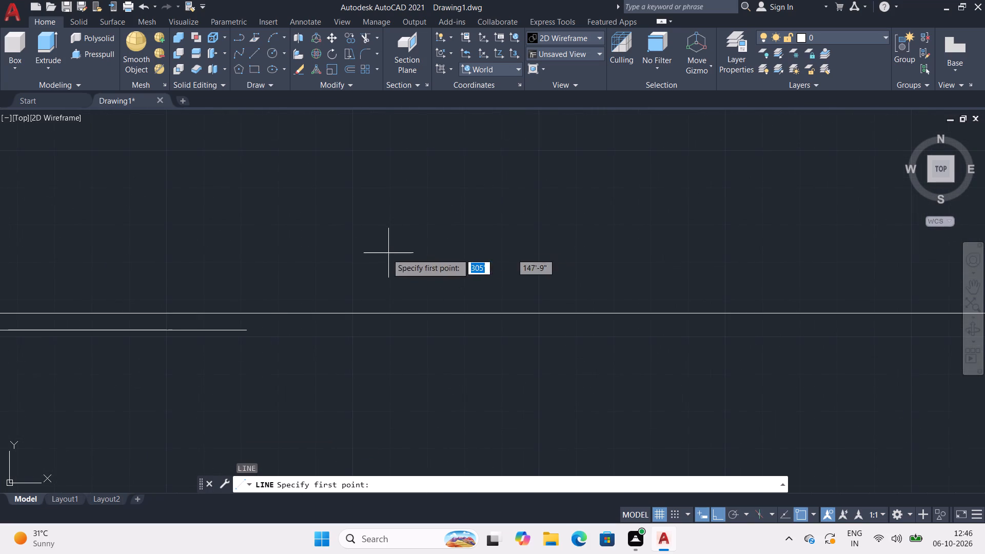
{"action": "middle_click_drag", "start_coordinate": [363, 282], "coordinate": [627, 210]}
{"action": "left_click", "coordinate": [511, 258]}
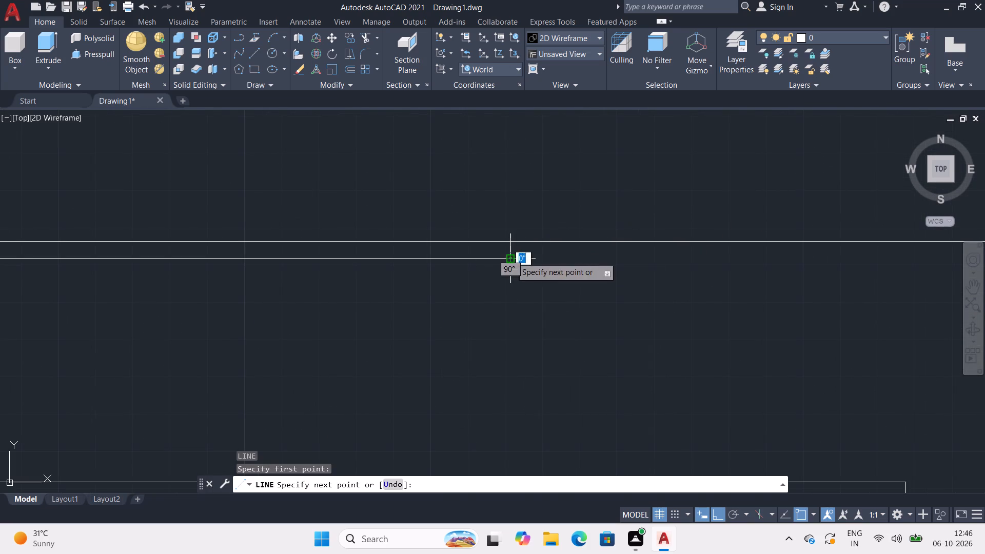
{"action": "scroll", "coordinate": [695, 237], "scroll_direction": "down", "scroll_amount": 3}
{"action": "middle_click_drag", "start_coordinate": [690, 236], "coordinate": [397, 251]}
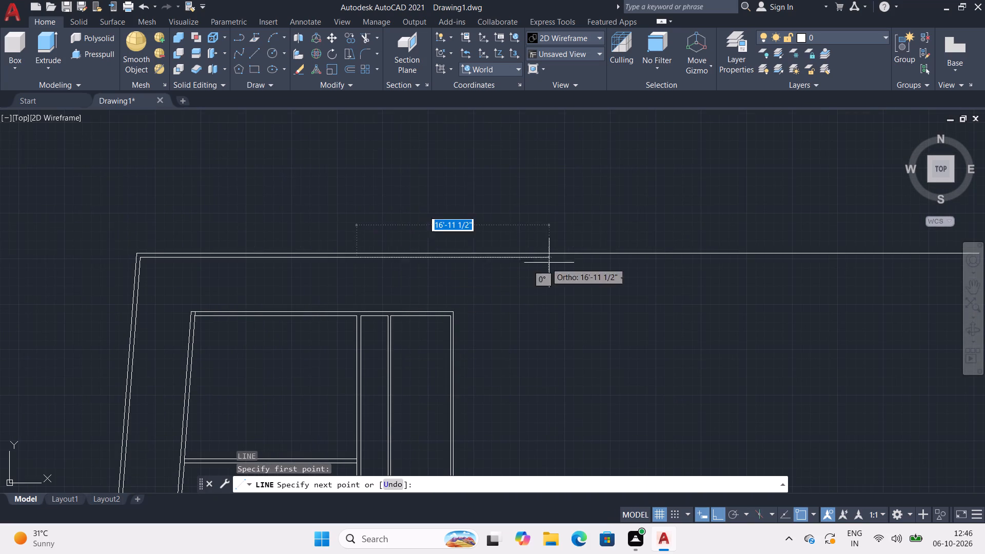
{"action": "middle_click_drag", "start_coordinate": [759, 222], "coordinate": [347, 227]}
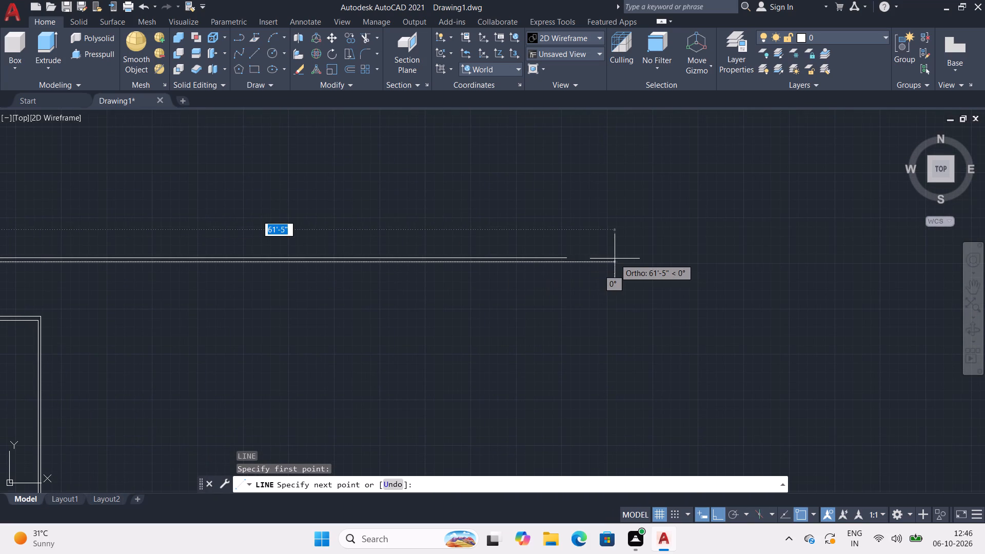
{"action": "left_click", "coordinate": [615, 259]}
{"action": "key", "text": "space"}
Join the outer and inner top boundary lines with their eastward extensions into two continuous polylines.
{"action": "left_click_drag", "start_coordinate": [608, 243], "coordinate": [438, 283]}
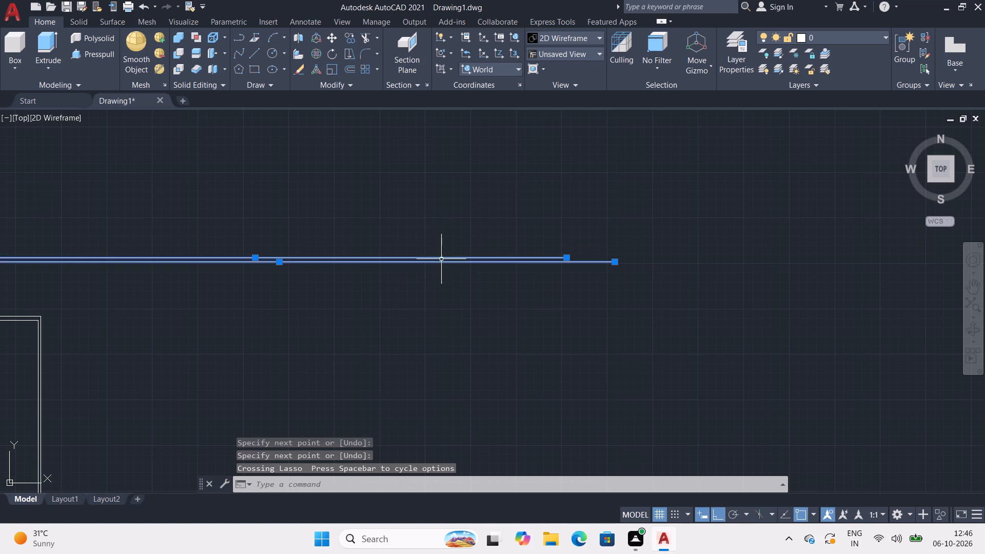
{"action": "middle_click_drag", "start_coordinate": [441, 254], "coordinate": [923, 160]}
{"action": "left_click_drag", "start_coordinate": [440, 127], "coordinate": [364, 184]}
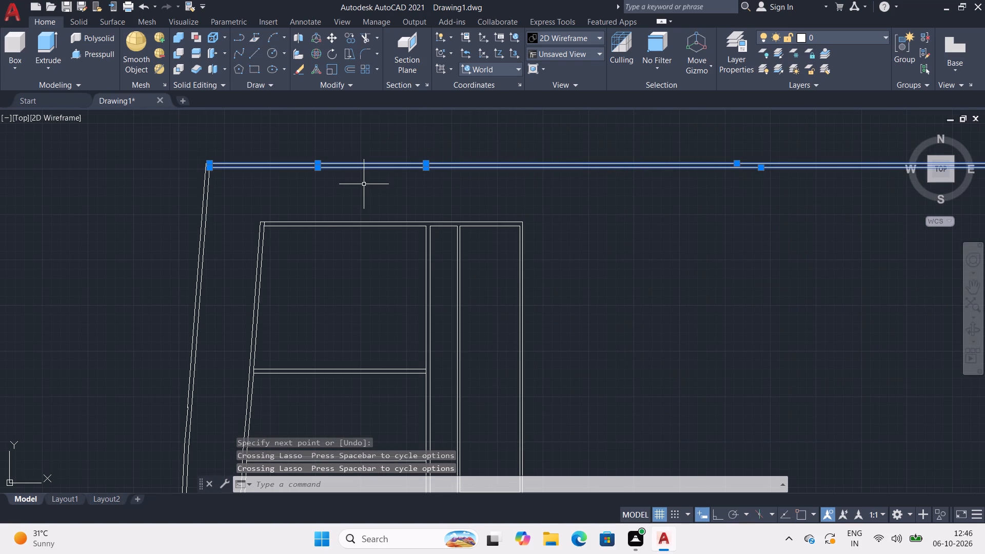
{"action": "key", "text": "j"}
{"action": "key", "text": "Return"}
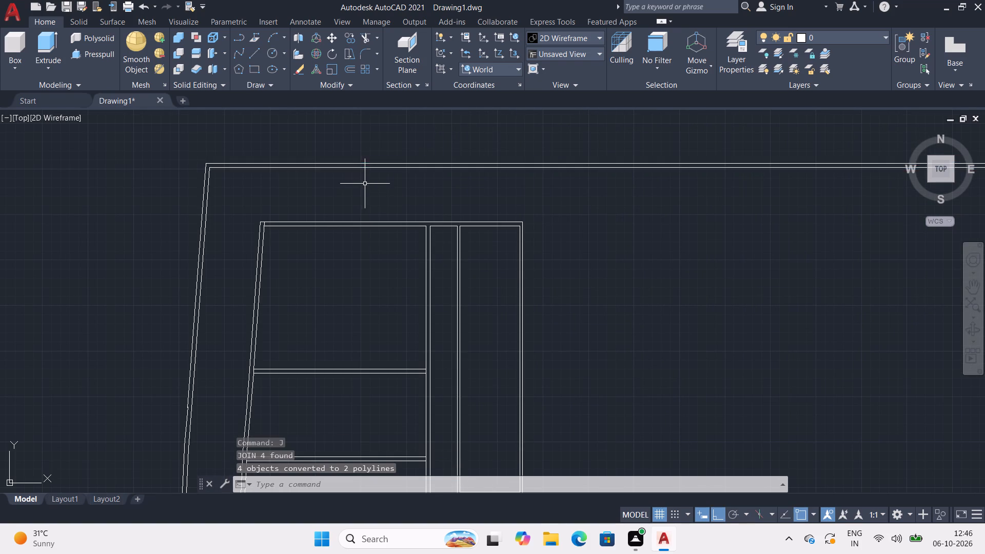
{"action": "left_click", "coordinate": [385, 163]}
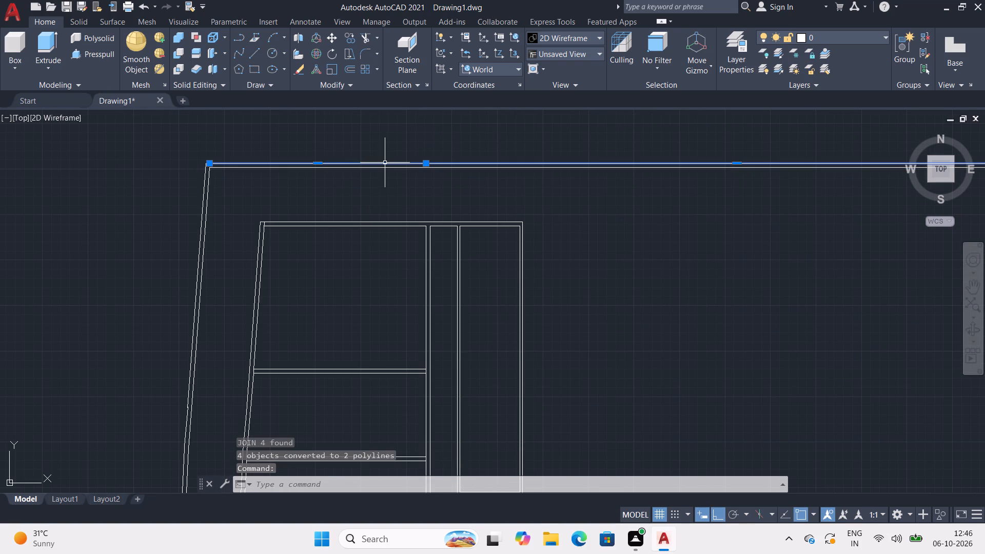
{"action": "key", "text": "Escape"}
Examine the overall plan from the extended top boundary down to the southeast corner with the vertical lines.
{"action": "scroll", "coordinate": [409, 143], "scroll_direction": "down", "scroll_amount": 3}
{"action": "middle_click_drag", "start_coordinate": [418, 151], "coordinate": [336, 162]}
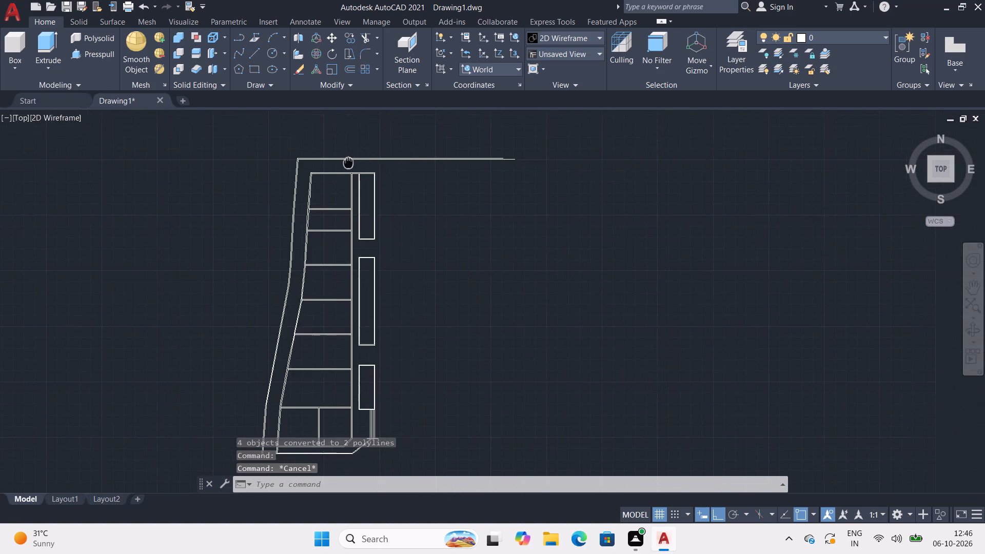
{"action": "middle_click_drag", "start_coordinate": [336, 162], "coordinate": [248, 193]}
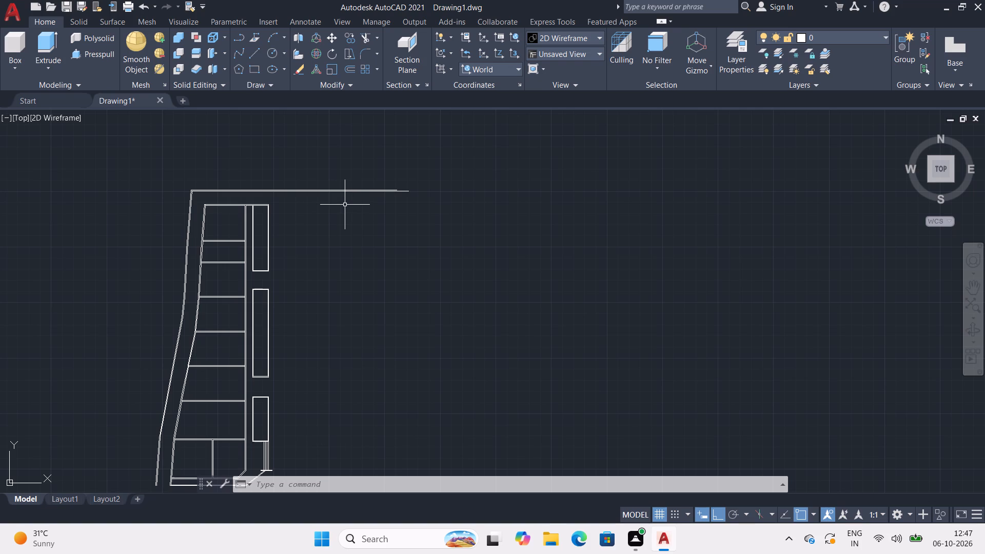
{"action": "middle_click_drag", "start_coordinate": [353, 159], "coordinate": [504, 105]}
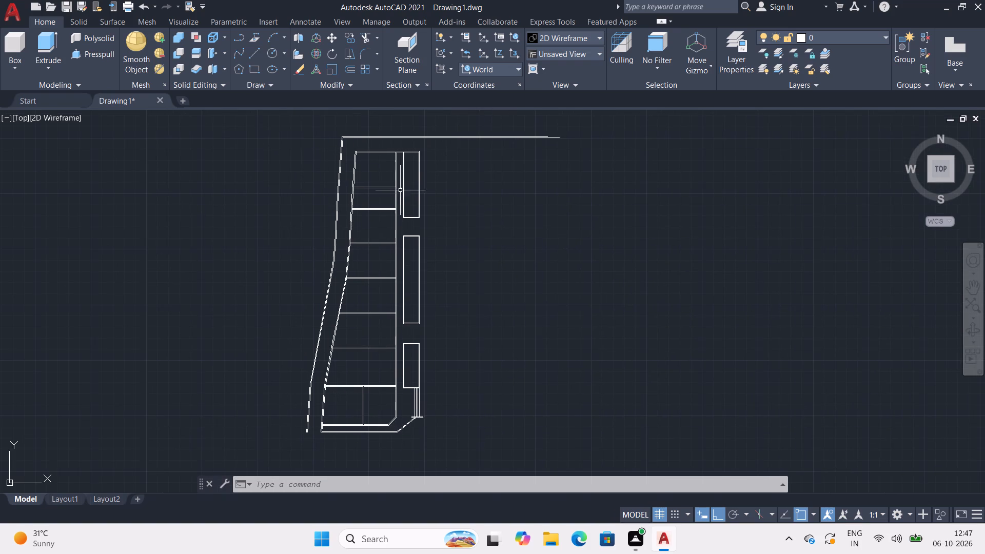
{"action": "middle_click_drag", "start_coordinate": [416, 205], "coordinate": [469, 135]}
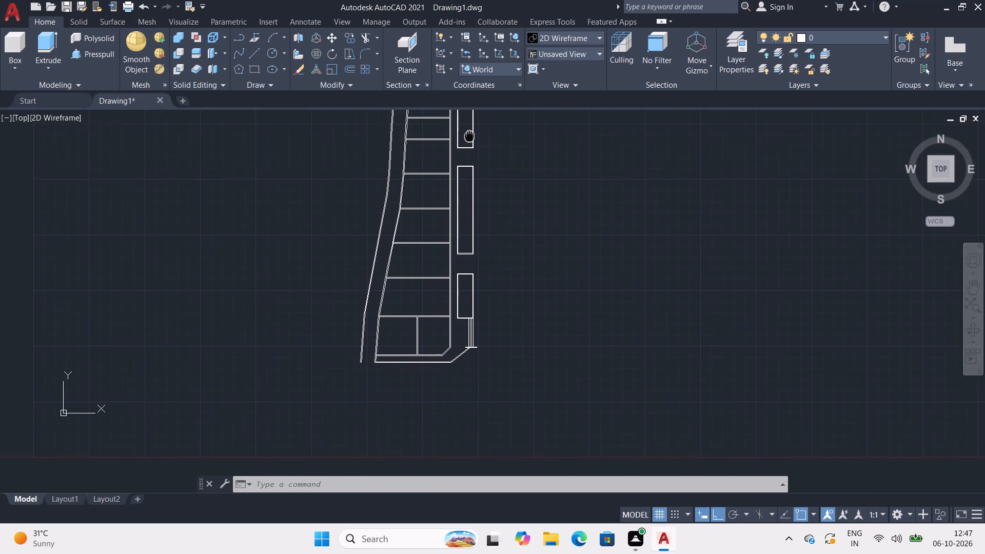
{"action": "middle_click_drag", "start_coordinate": [469, 135], "coordinate": [468, 161]}
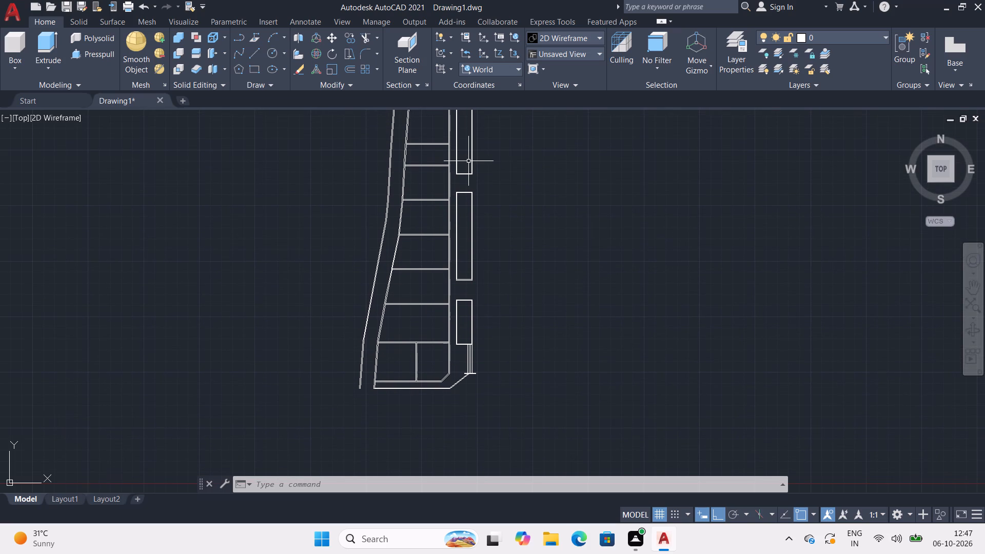
{"action": "middle_click_drag", "start_coordinate": [468, 161], "coordinate": [468, 184]}
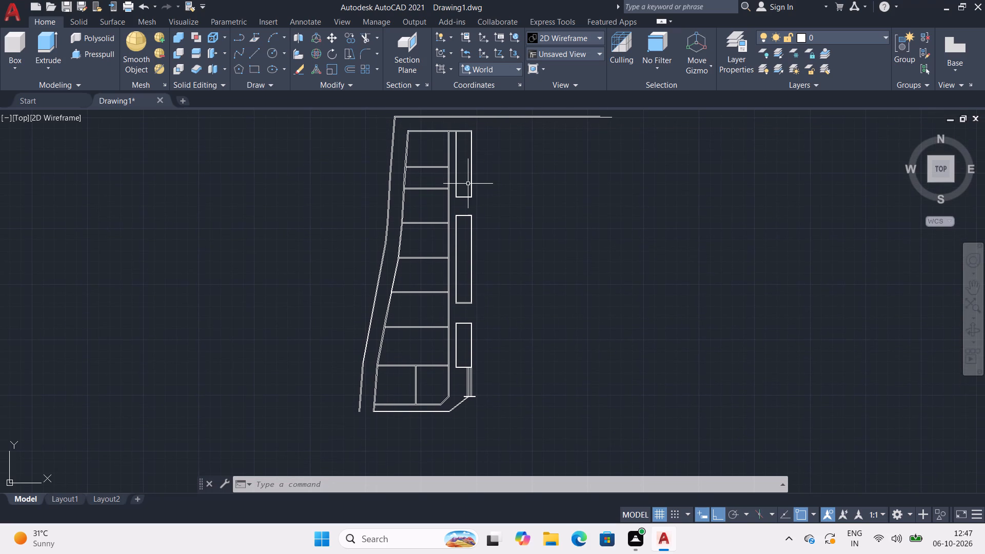
{"action": "middle_click_drag", "start_coordinate": [468, 184], "coordinate": [465, 199]}
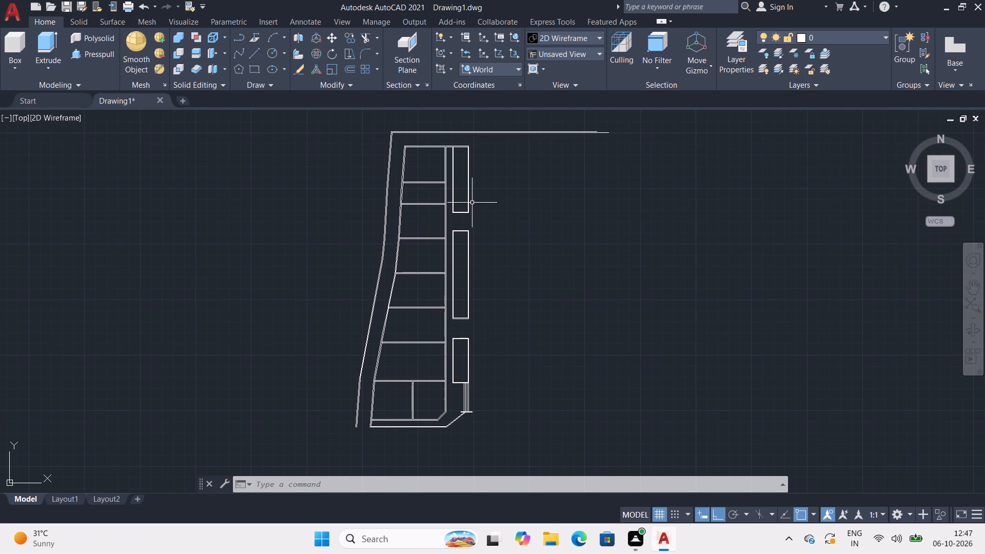
{"action": "middle_click_drag", "start_coordinate": [473, 214], "coordinate": [463, 120]}
{"action": "scroll", "coordinate": [470, 303], "scroll_direction": "up", "scroll_amount": 2}
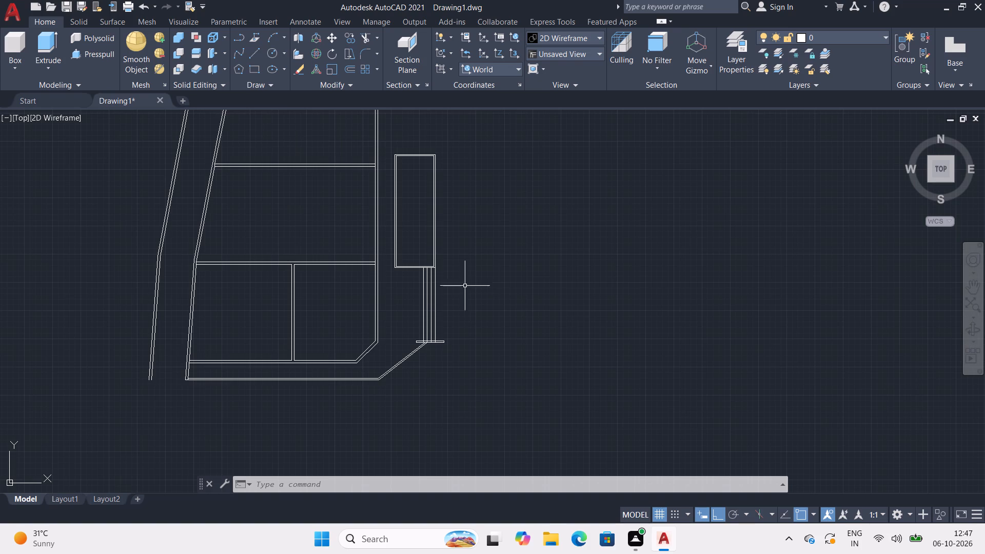
Draw a 1' by 2.5" wall stub projecting east from the southeast corner of the southernmost east-side room.
{"action": "scroll", "coordinate": [449, 286], "scroll_direction": "up", "scroll_amount": 4}
{"action": "middle_click_drag", "start_coordinate": [432, 242], "coordinate": [454, 318]}
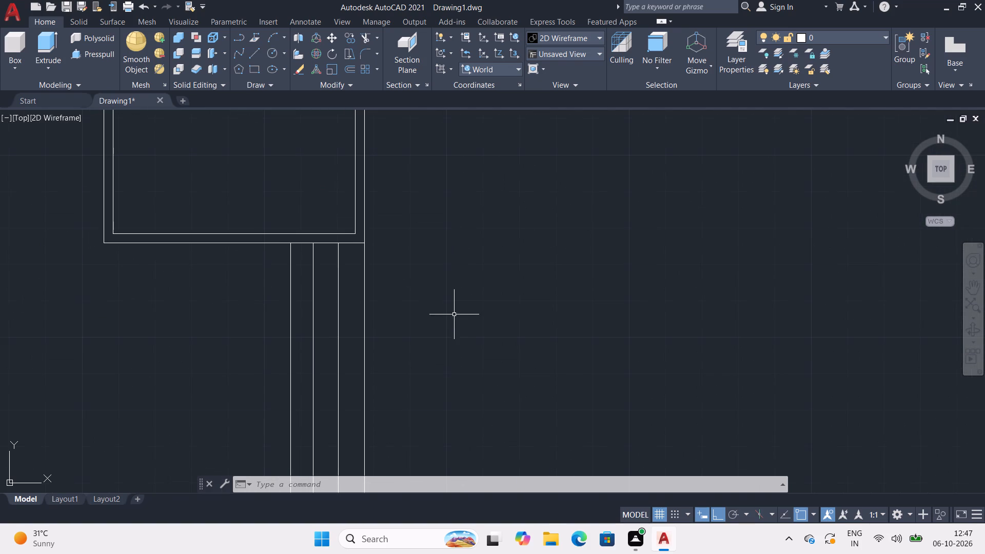
{"action": "key", "text": "l"}
{"action": "key", "text": "Return"}
{"action": "left_click", "coordinate": [364, 241]}
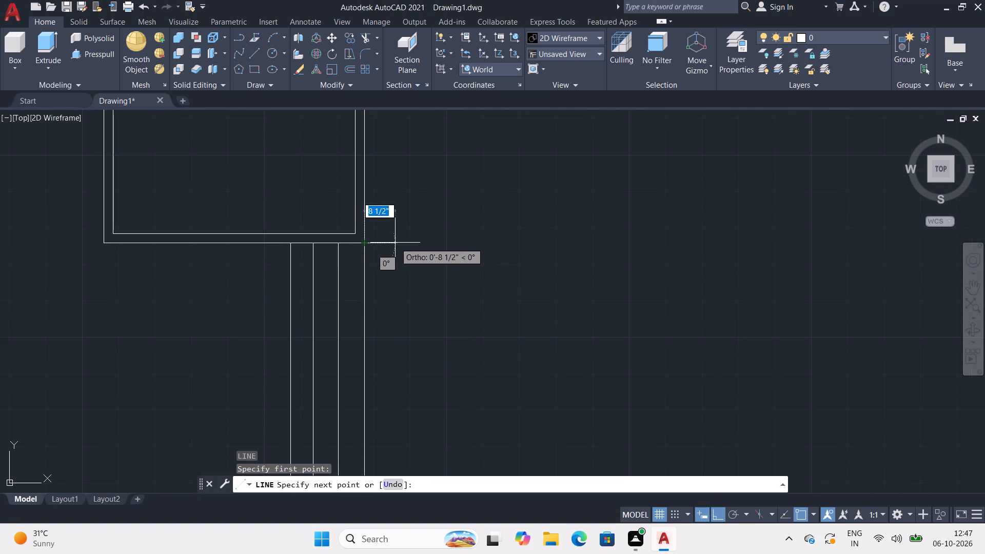
{"action": "type", "text": "1'"}
{"action": "key", "text": "Return"}
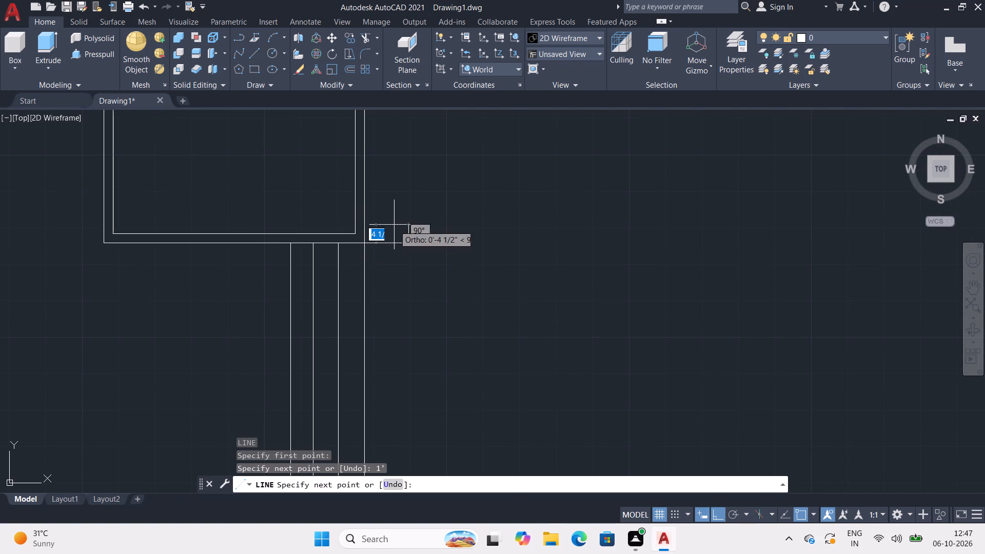
{"action": "type", "text": "2.5\""}
{"action": "key", "text": "Return"}
{"action": "middle_click_drag", "start_coordinate": [400, 210], "coordinate": [401, 210]}
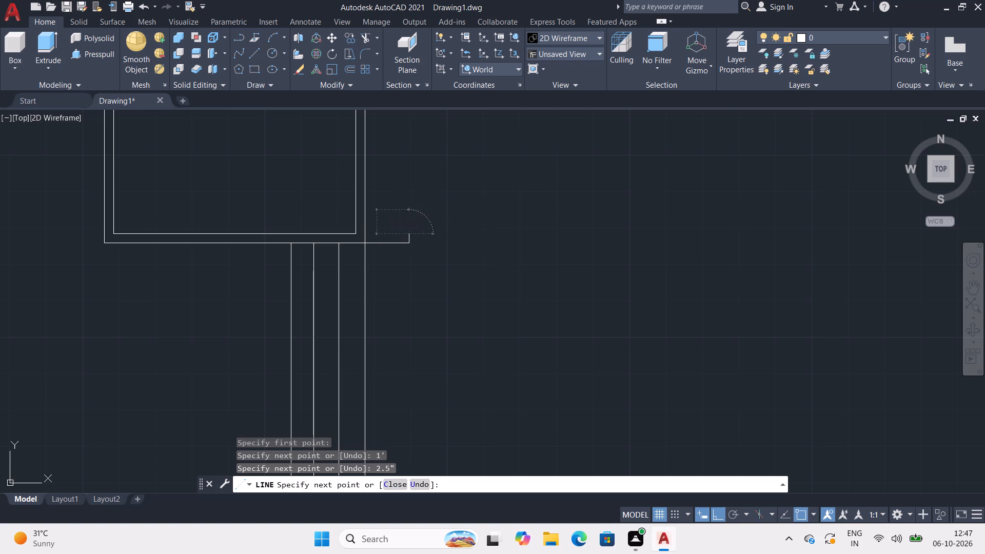
{"action": "middle_click_drag", "start_coordinate": [401, 210], "coordinate": [563, 233]}
{"action": "left_click", "coordinate": [527, 256]}
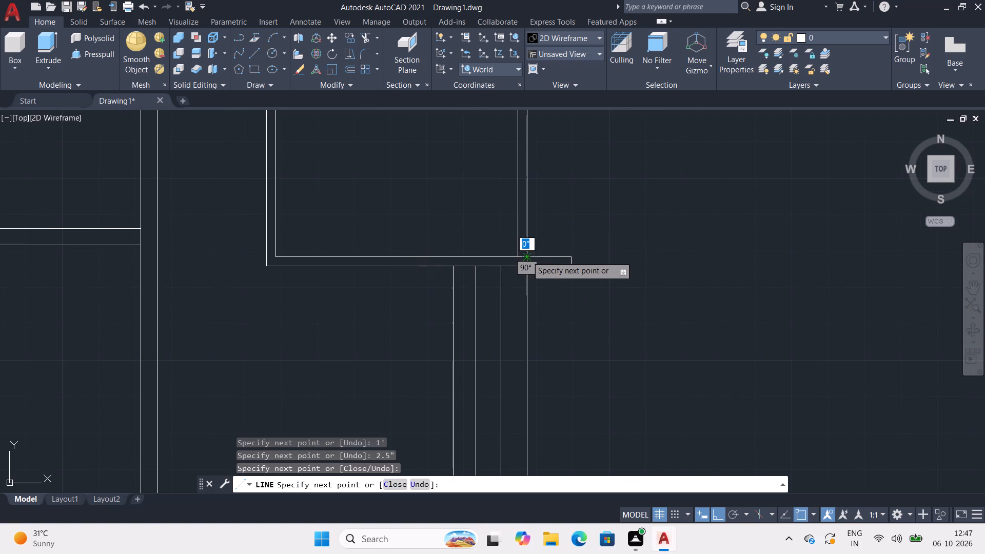
{"action": "key", "text": "space"}
Draw a 1' by 2.5" wall stub projecting east from the southeast corner of the middle east-side room.
{"action": "middle_click_drag", "start_coordinate": [533, 205], "coordinate": [520, 342]}
{"action": "scroll", "coordinate": [539, 247], "scroll_direction": "down", "scroll_amount": 3}
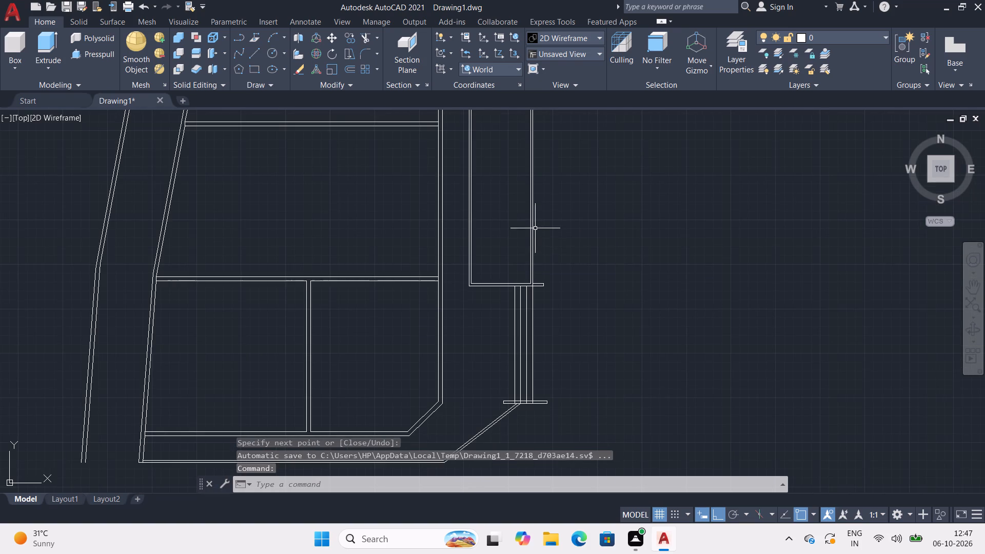
{"action": "middle_click_drag", "start_coordinate": [538, 228], "coordinate": [526, 405]}
{"action": "middle_click_drag", "start_coordinate": [539, 250], "coordinate": [533, 365]}
{"action": "scroll", "coordinate": [536, 291], "scroll_direction": "up", "scroll_amount": 1}
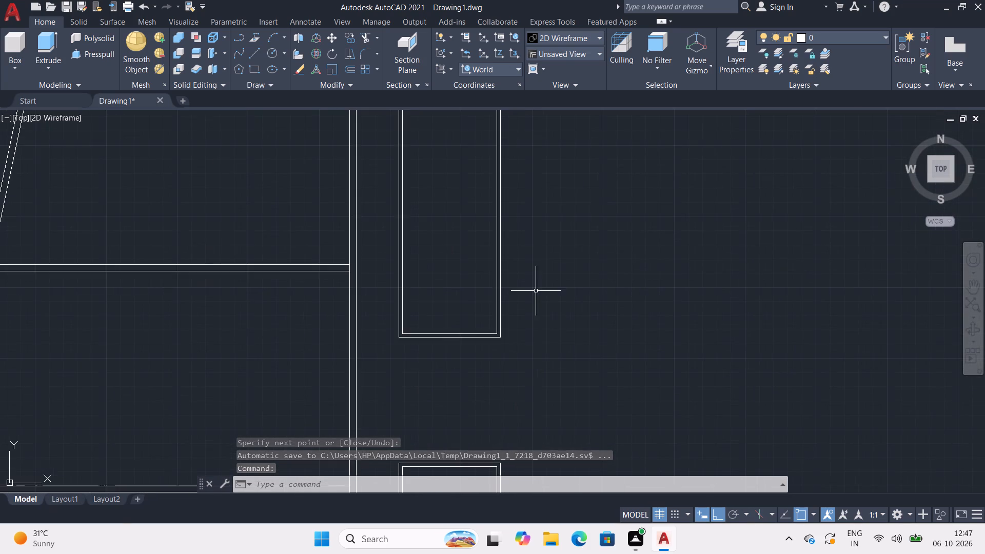
{"action": "scroll", "coordinate": [520, 309], "scroll_direction": "up", "scroll_amount": 1}
{"action": "key", "text": "l"}
{"action": "key", "text": "Return"}
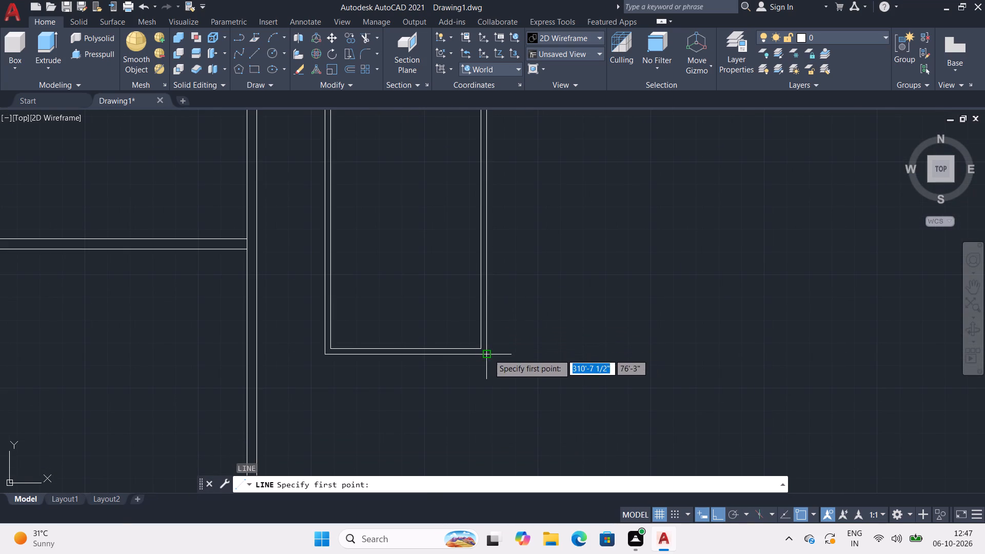
{"action": "left_click", "coordinate": [488, 354]}
{"action": "type", "text": "1'"}
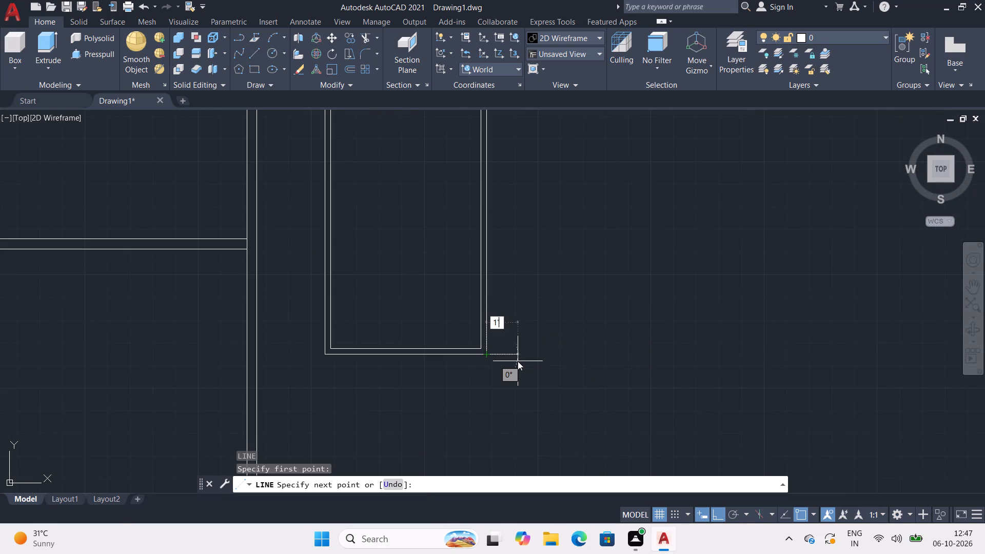
{"action": "key", "text": "Return"}
{"action": "type", "text": "2.5\""}
{"action": "key", "text": "Return"}
{"action": "middle_click_drag", "start_coordinate": [517, 318], "coordinate": [516, 316]}
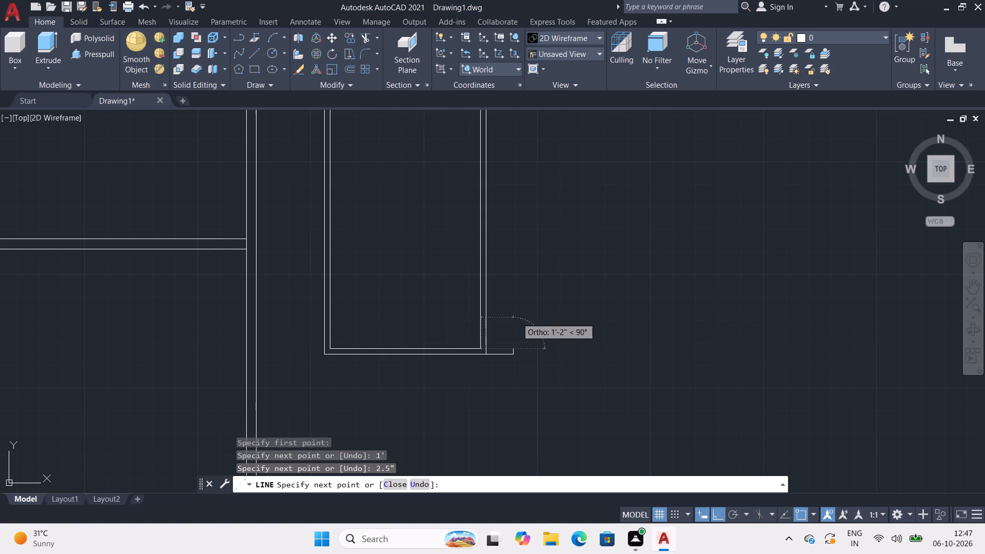
{"action": "middle_click_drag", "start_coordinate": [516, 316], "coordinate": [653, 227]}
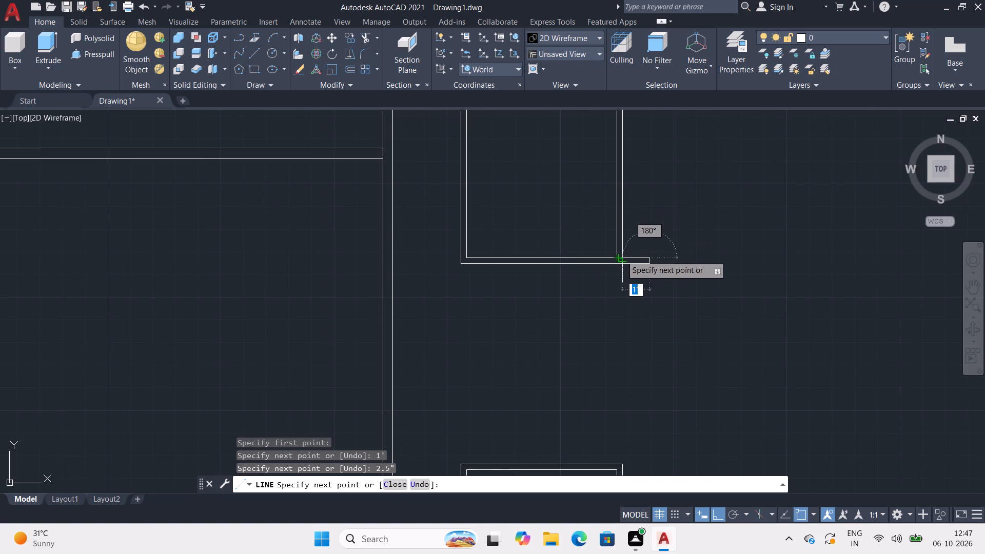
{"action": "scroll", "coordinate": [621, 255], "scroll_direction": "up", "scroll_amount": 2}
{"action": "left_click", "coordinate": [619, 257]}
{"action": "key", "text": "space"}
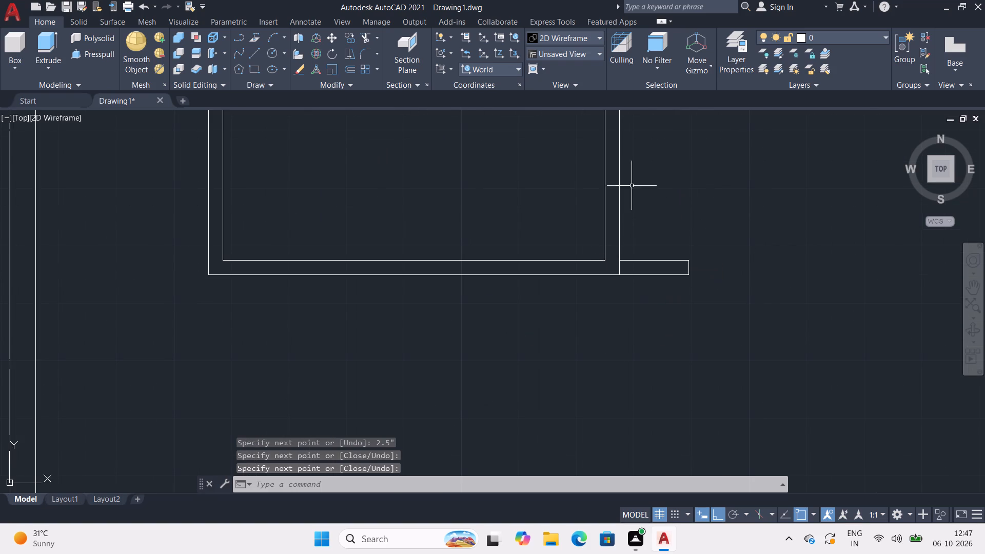
Draw a 1' by 2.5" wall stub projecting east from the northeast corner of the southernmost east-side room.
{"action": "scroll", "coordinate": [645, 135], "scroll_direction": "down", "scroll_amount": 3}
{"action": "middle_click_drag", "start_coordinate": [643, 137], "coordinate": [613, 316]}
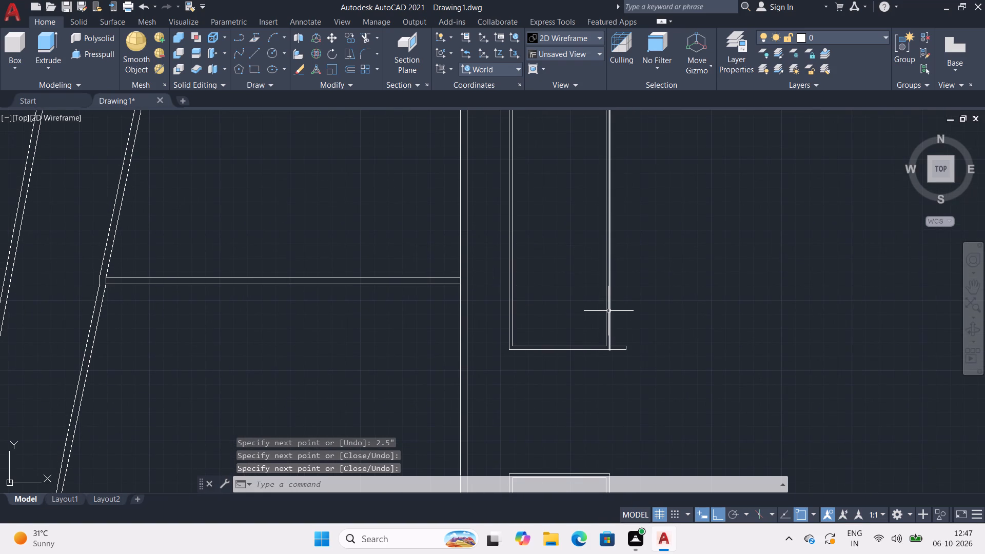
{"action": "middle_click_drag", "start_coordinate": [608, 307], "coordinate": [570, 140]}
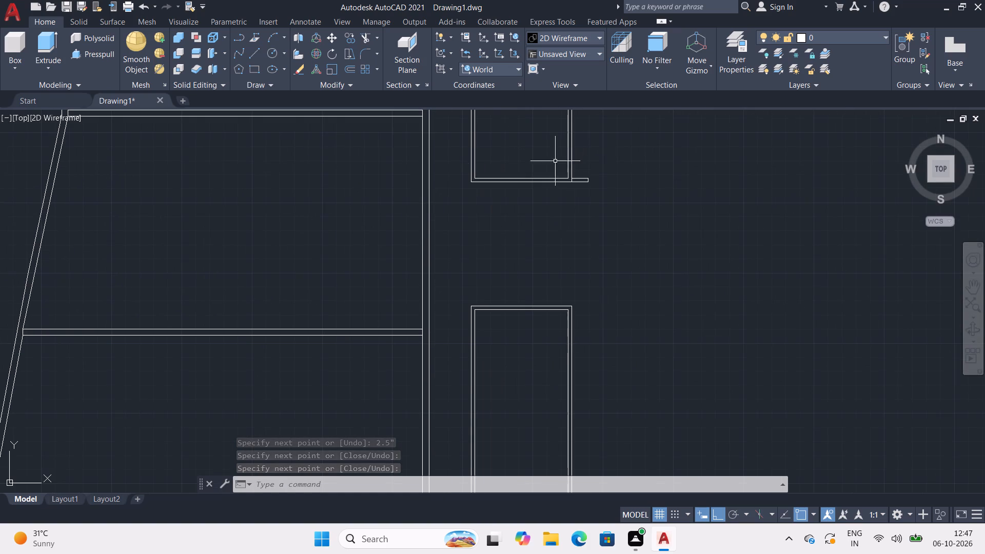
{"action": "middle_click_drag", "start_coordinate": [545, 261], "coordinate": [501, 206]}
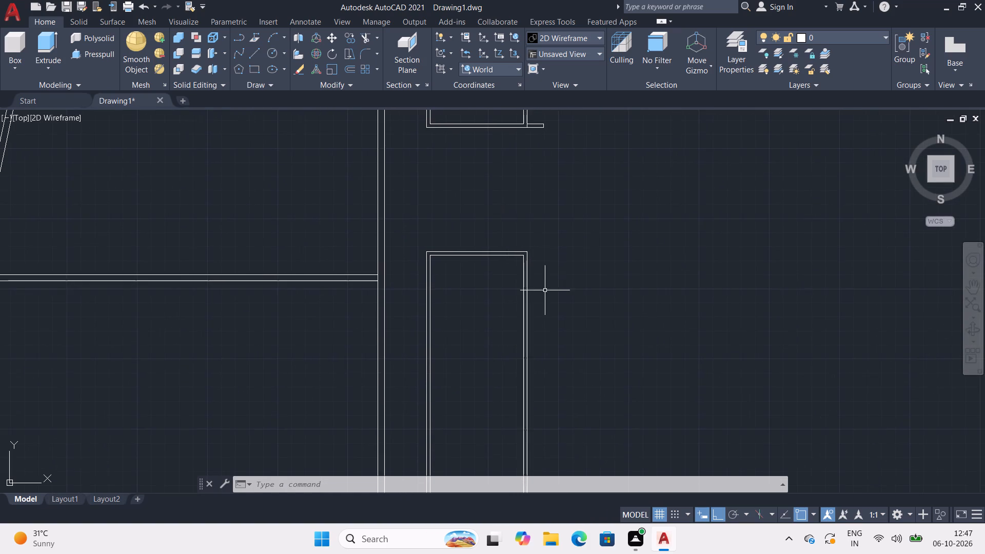
{"action": "scroll", "coordinate": [537, 278], "scroll_direction": "up", "scroll_amount": 2}
{"action": "key", "text": "l"}
{"action": "key", "text": "Return"}
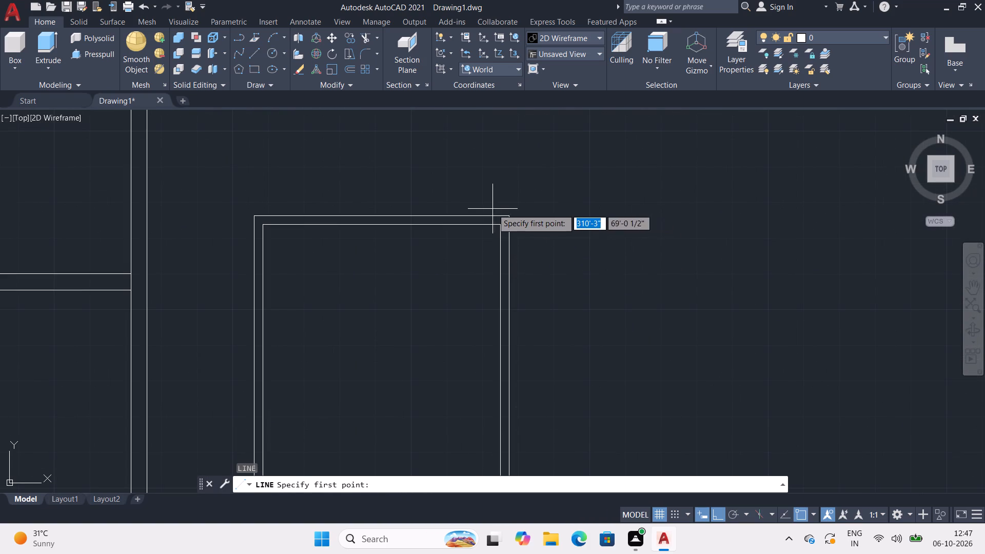
{"action": "left_click", "coordinate": [507, 215]}
{"action": "type", "text": "1'"}
{"action": "key", "text": "Return"}
{"action": "type", "text": "2.5\""}
{"action": "key", "text": "Return"}
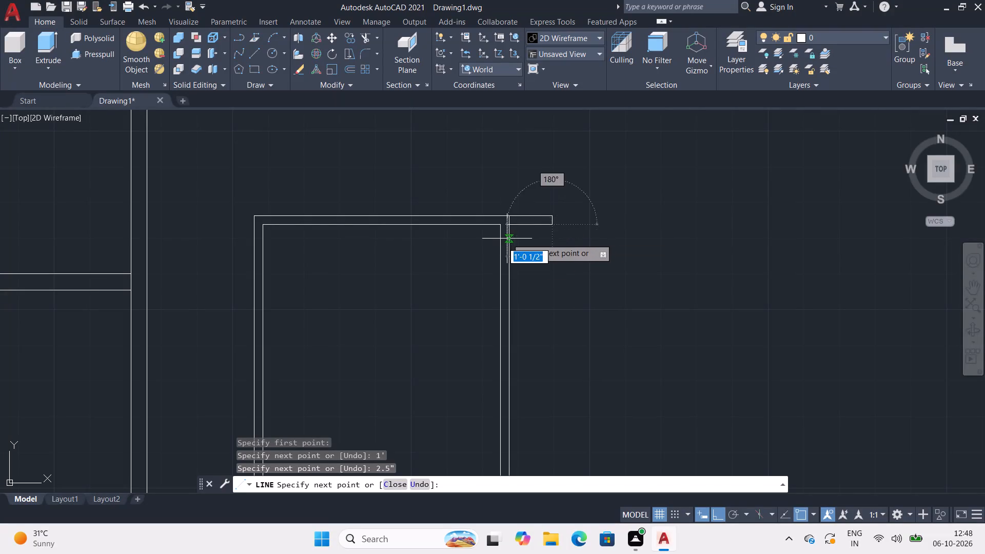
{"action": "left_click", "coordinate": [508, 229]}
{"action": "key", "text": "space"}
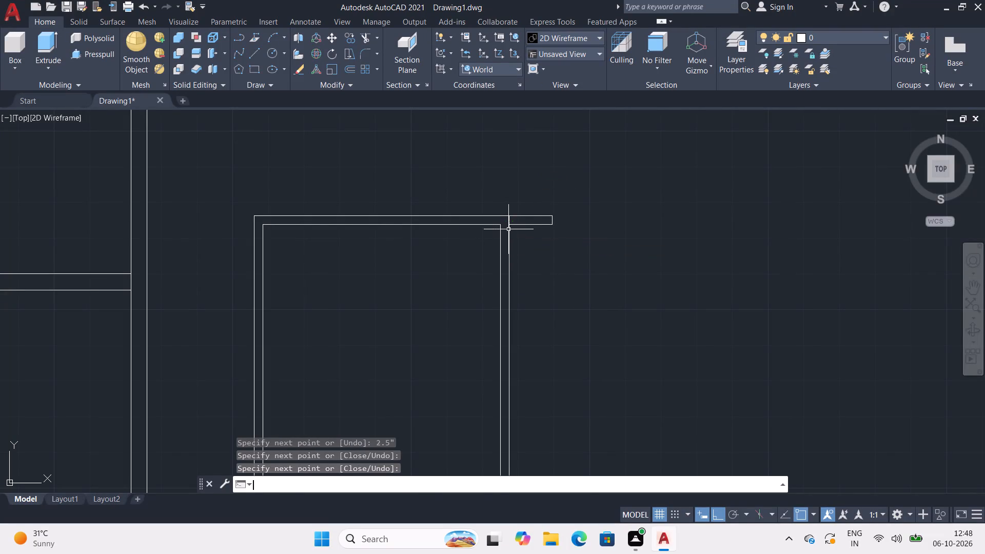
Draw a 1' by 2.5" wall stub projecting east from the northeast corner of the middle east-side room.
{"action": "scroll", "coordinate": [514, 202], "scroll_direction": "down", "scroll_amount": 5}
{"action": "middle_click_drag", "start_coordinate": [514, 203], "coordinate": [511, 326]}
{"action": "middle_click_drag", "start_coordinate": [519, 241], "coordinate": [519, 243]}
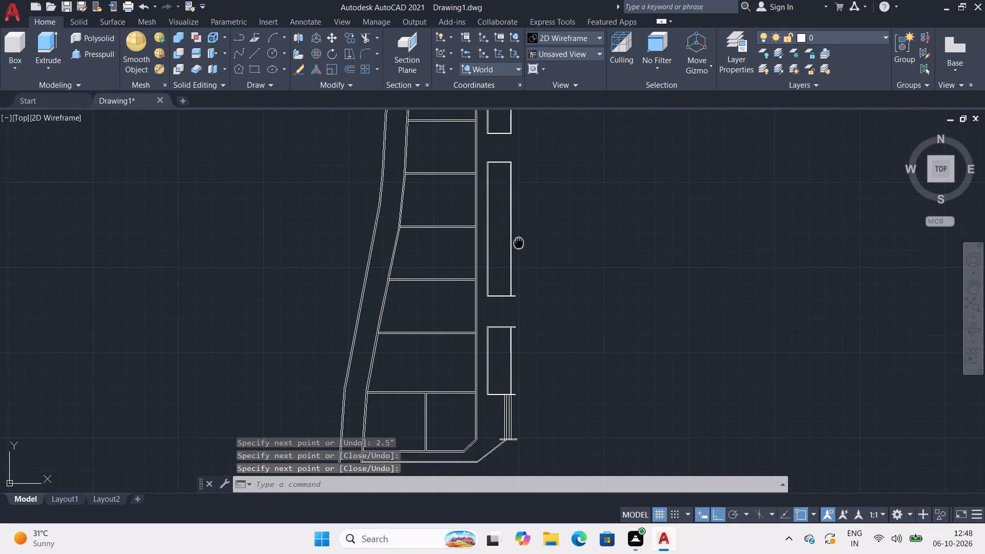
{"action": "middle_click_drag", "start_coordinate": [519, 243], "coordinate": [513, 320]}
{"action": "scroll", "coordinate": [503, 239], "scroll_direction": "up", "scroll_amount": 5}
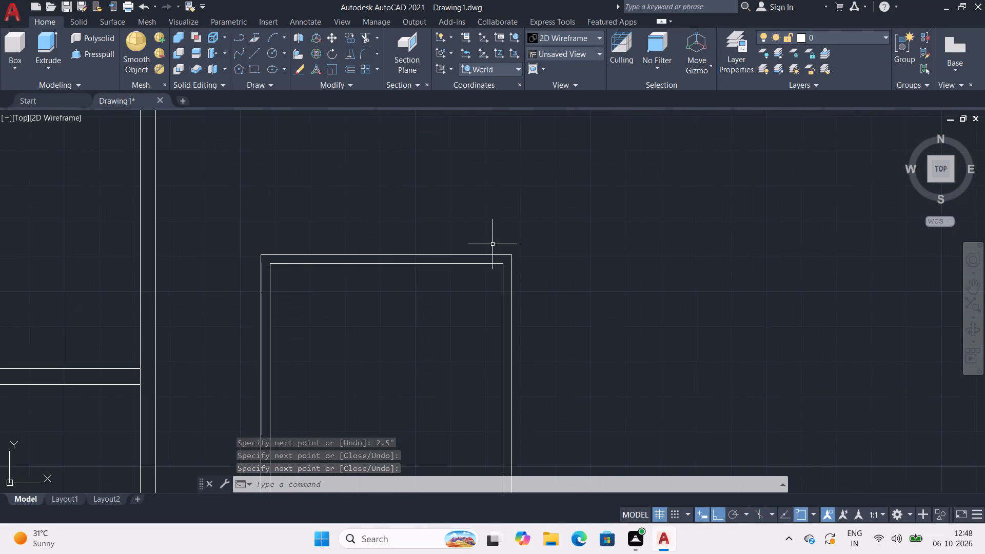
{"action": "key", "text": "l"}
{"action": "key", "text": "Return"}
{"action": "left_click", "coordinate": [512, 254]}
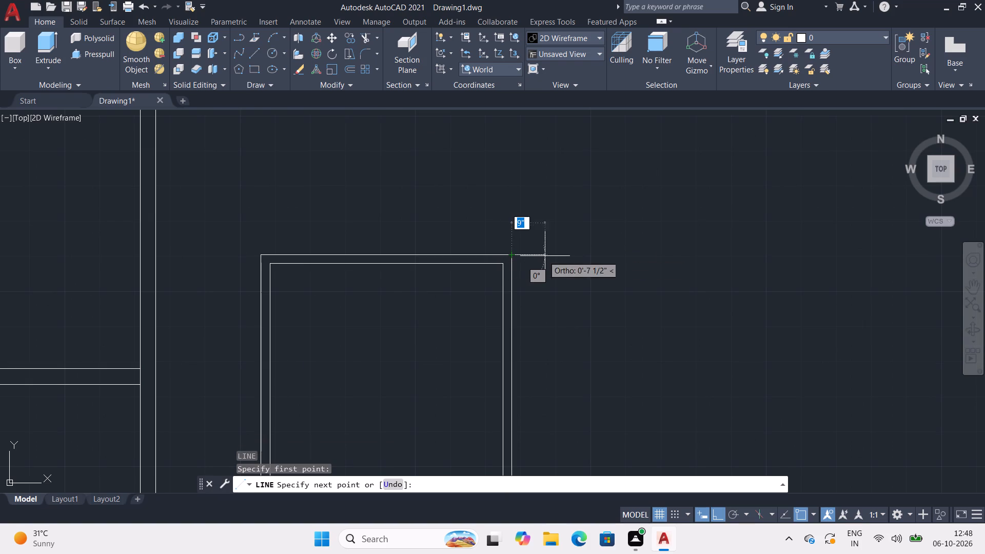
{"action": "type", "text": "1'"}
{"action": "key", "text": "Return"}
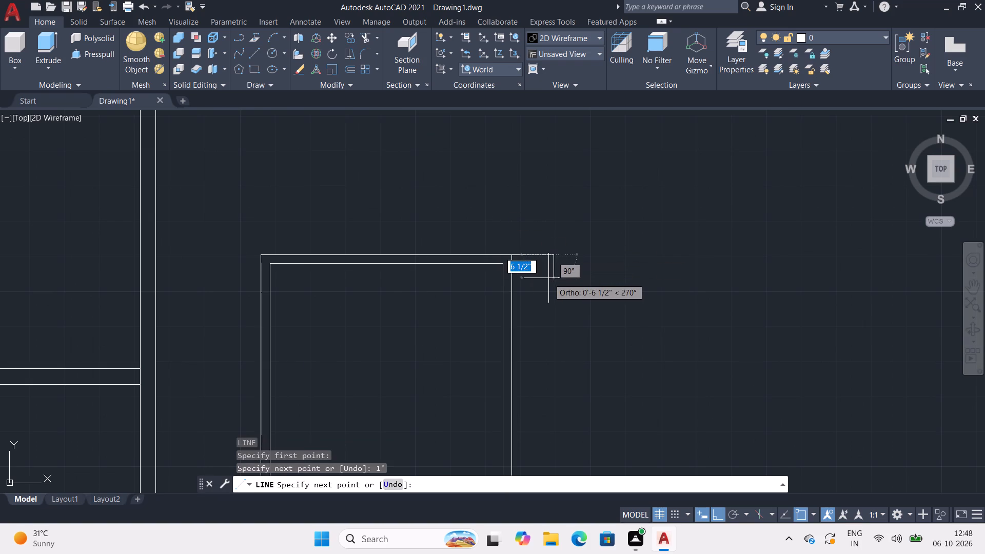
{"action": "type", "text": "2.5"}
{"action": "key", "text": "shift+quotedbl"}
{"action": "key", "text": "Return"}
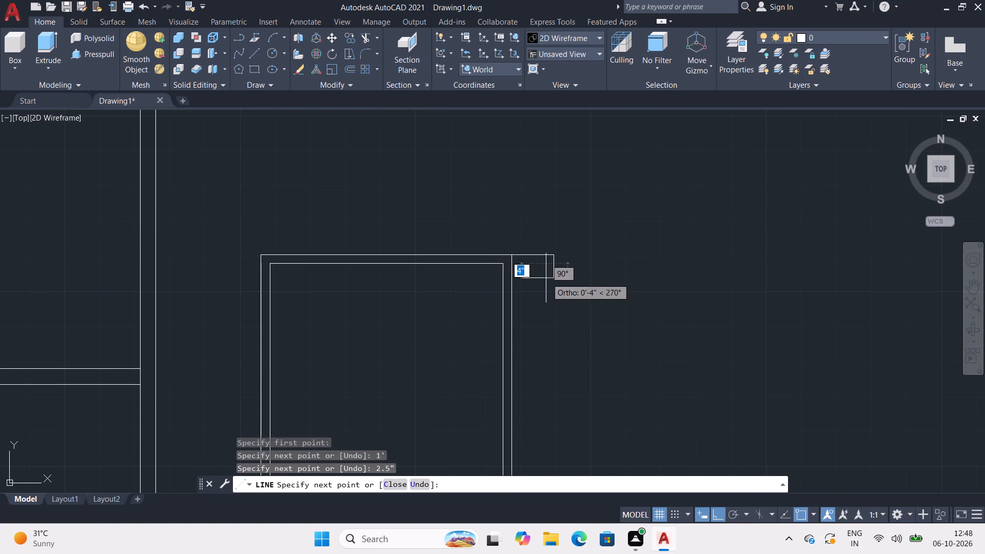
{"action": "left_click", "coordinate": [510, 266]}
{"action": "key", "text": "space"}
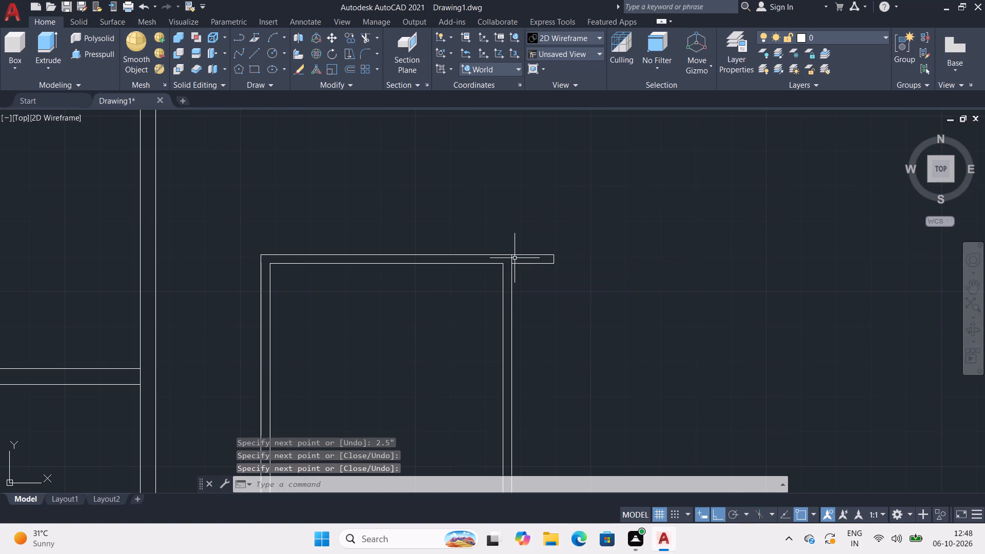
Draw a 1' by 2.5" wall stub projecting east from the southeast corner of the northernmost east-side room.
{"action": "scroll", "coordinate": [541, 208], "scroll_direction": "down", "scroll_amount": 1}
{"action": "middle_click_drag", "start_coordinate": [541, 208], "coordinate": [551, 379]}
{"action": "middle_click_drag", "start_coordinate": [565, 233], "coordinate": [542, 327]}
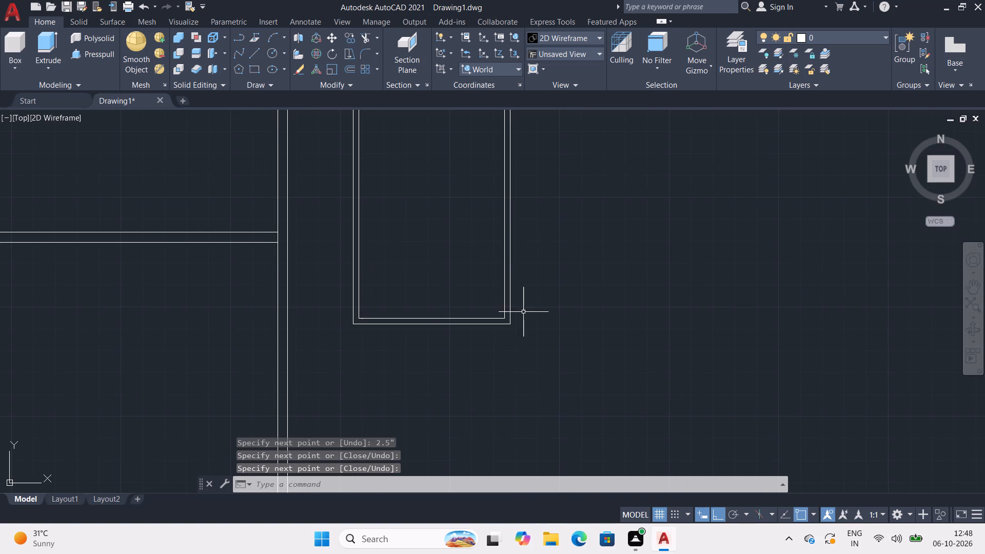
{"action": "key", "text": "l"}
{"action": "key", "text": "Return"}
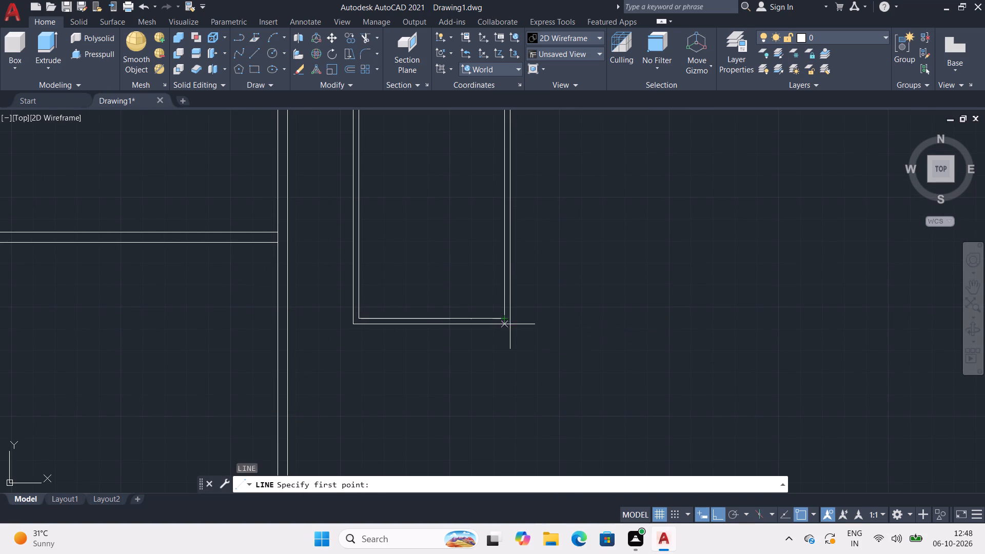
{"action": "left_click", "coordinate": [511, 324]}
{"action": "type", "text": "1'"}
{"action": "key", "text": "Return"}
{"action": "type", "text": "2.5"}
{"action": "key", "text": "shift+quotedbl"}
{"action": "key", "text": "Return"}
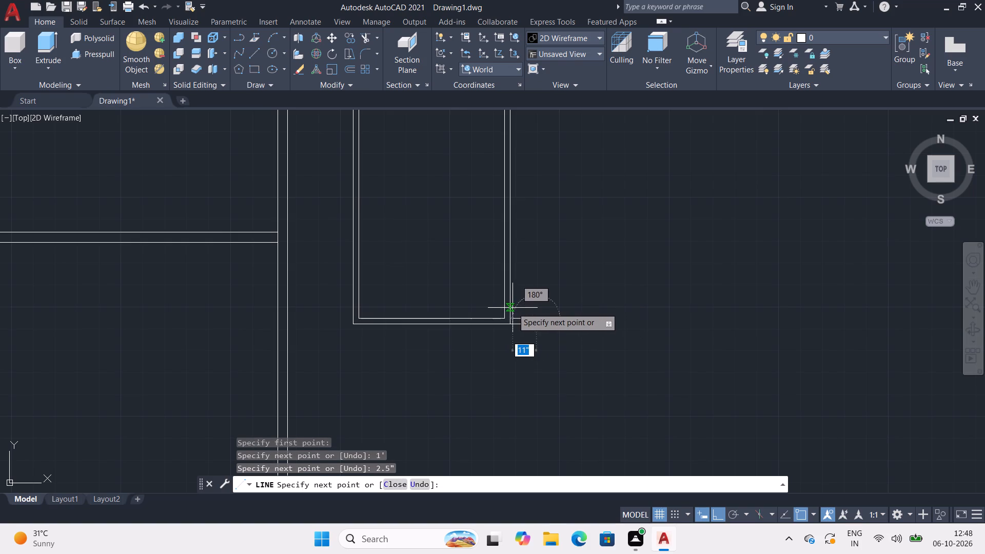
{"action": "left_click", "coordinate": [510, 314]}
{"action": "key", "text": "space"}
Draw a vertical line across the gap between the northernmost and middle east-side rooms, connecting their outer east corners.
{"action": "scroll", "coordinate": [533, 245], "scroll_direction": "down", "scroll_amount": 2}
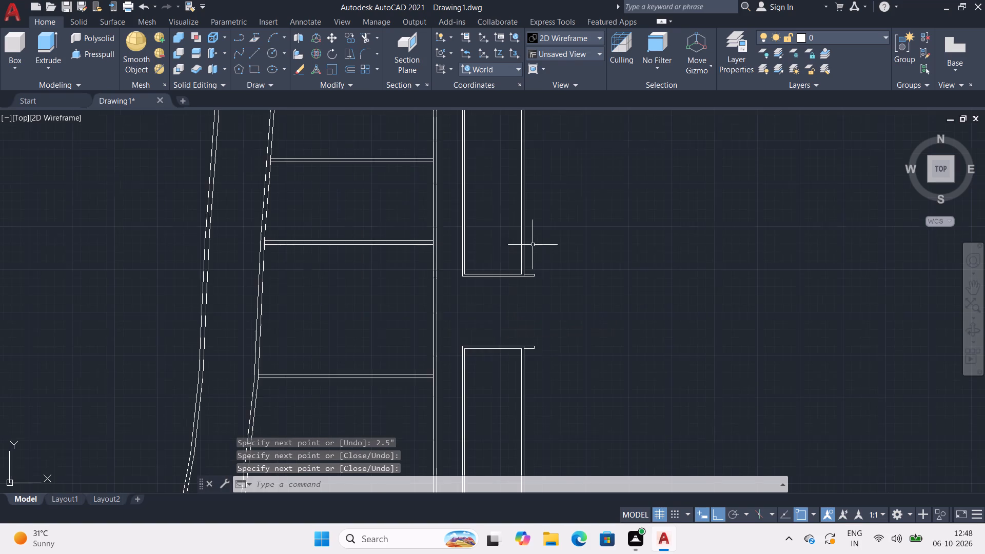
{"action": "middle_click_drag", "start_coordinate": [533, 240], "coordinate": [527, 394]}
{"action": "middle_click_drag", "start_coordinate": [545, 284], "coordinate": [535, 343]}
{"action": "scroll", "coordinate": [511, 243], "scroll_direction": "up", "scroll_amount": 2}
{"action": "scroll", "coordinate": [511, 243], "scroll_direction": "down", "scroll_amount": 3}
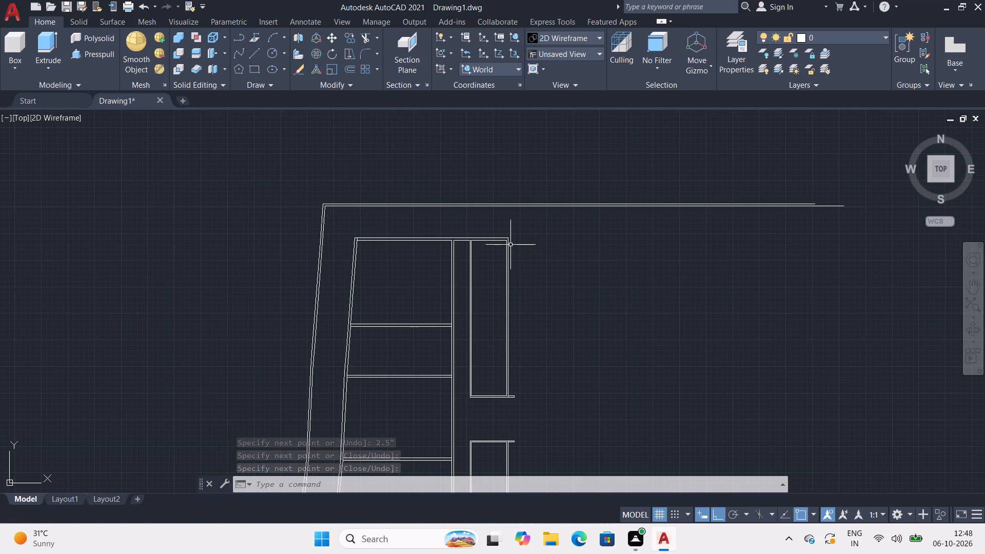
{"action": "middle_click_drag", "start_coordinate": [510, 245], "coordinate": [502, 149]}
{"action": "scroll", "coordinate": [483, 161], "scroll_direction": "up", "scroll_amount": 1}
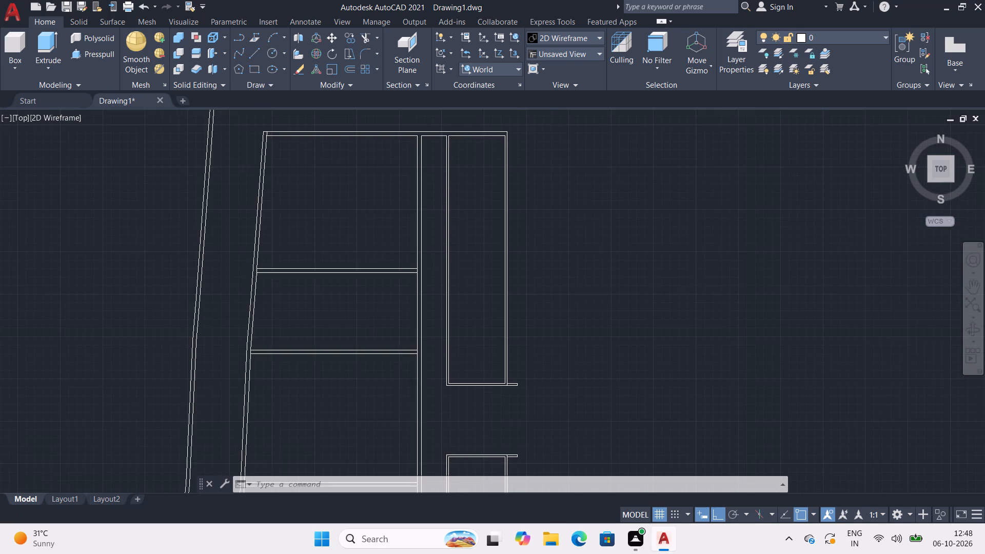
{"action": "scroll", "coordinate": [483, 161], "scroll_direction": "up", "scroll_amount": 1}
{"action": "middle_click_drag", "start_coordinate": [503, 174], "coordinate": [531, 6]}
{"action": "scroll", "coordinate": [503, 131], "scroll_direction": "down", "scroll_amount": 3}
{"action": "middle_click_drag", "start_coordinate": [518, 195], "coordinate": [513, 105]}
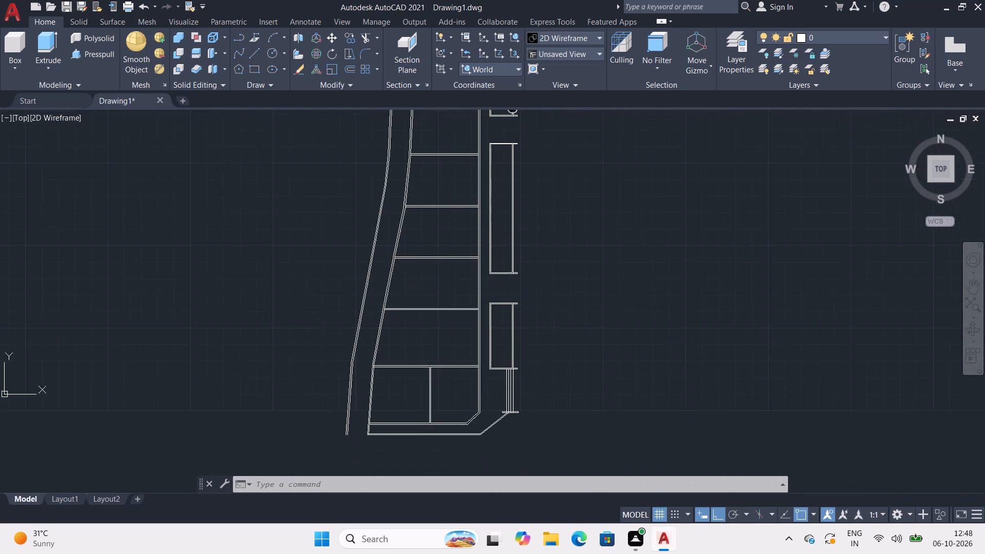
{"action": "middle_click_drag", "start_coordinate": [513, 105], "coordinate": [512, 104]}
{"action": "scroll", "coordinate": [511, 145], "scroll_direction": "up", "scroll_amount": 3}
{"action": "middle_click_drag", "start_coordinate": [512, 156], "coordinate": [517, 323]}
{"action": "scroll", "coordinate": [512, 253], "scroll_direction": "up", "scroll_amount": 2}
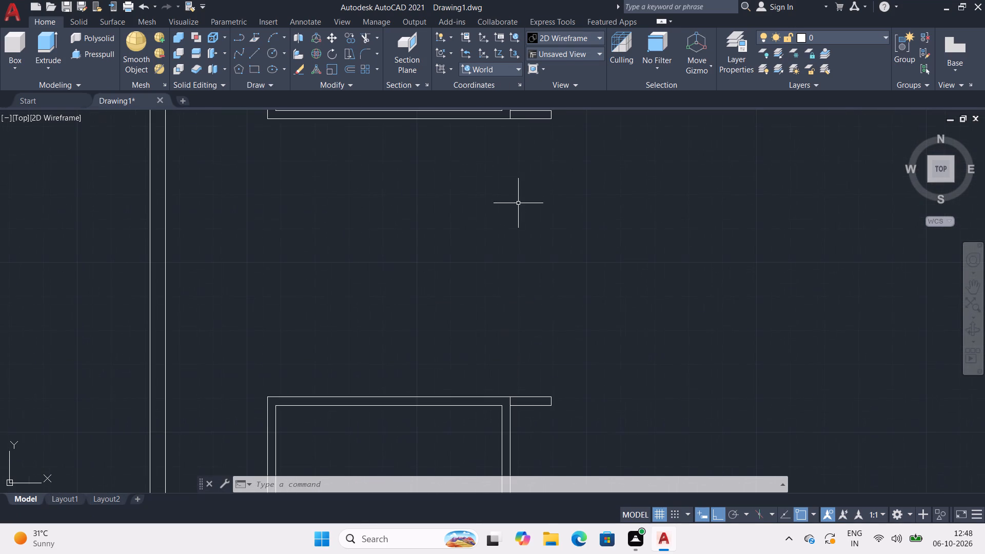
{"action": "middle_click_drag", "start_coordinate": [503, 246], "coordinate": [503, 270]}
{"action": "key", "text": "l"}
{"action": "key", "text": "Return"}
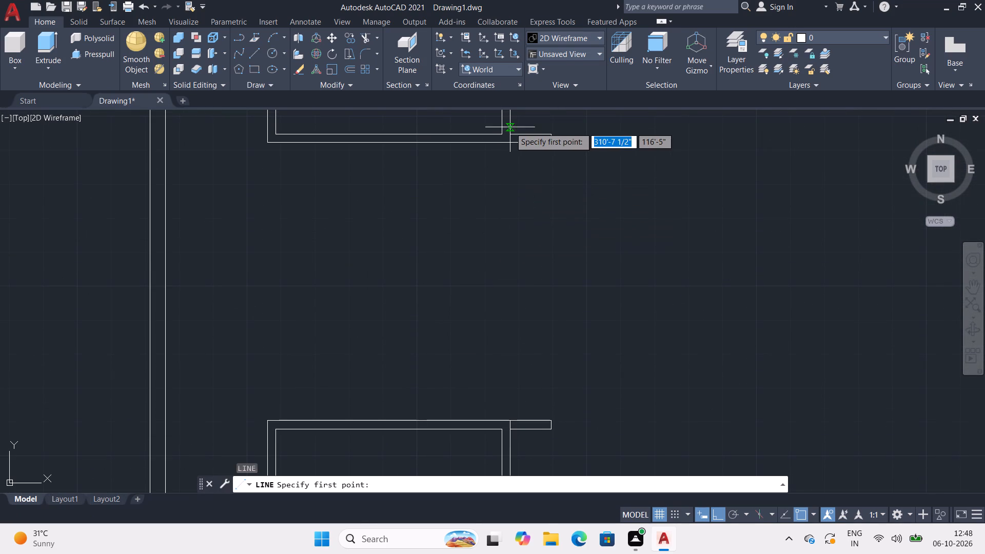
{"action": "left_click_drag", "start_coordinate": [508, 142], "coordinate": [508, 148]}
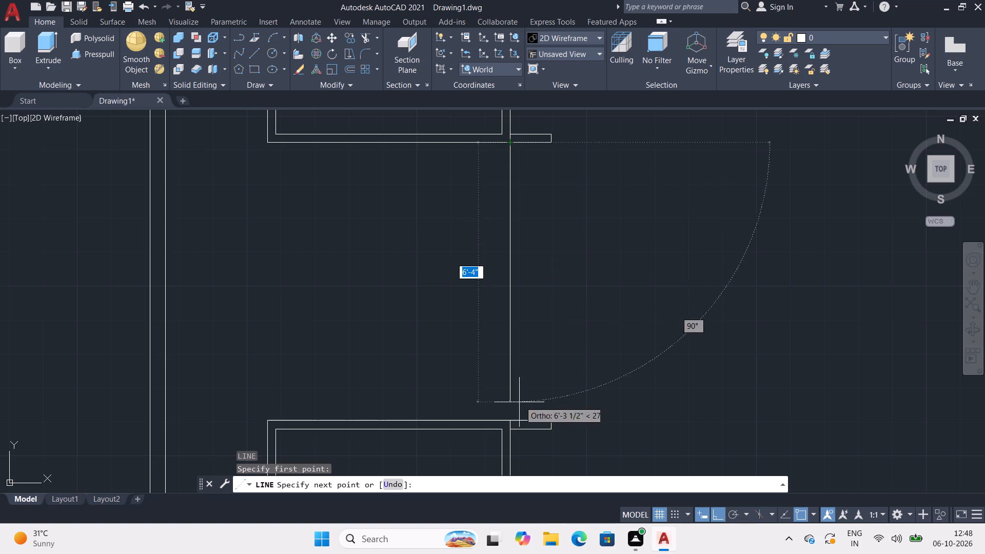
{"action": "left_click", "coordinate": [513, 418]}
{"action": "key", "text": "space"}
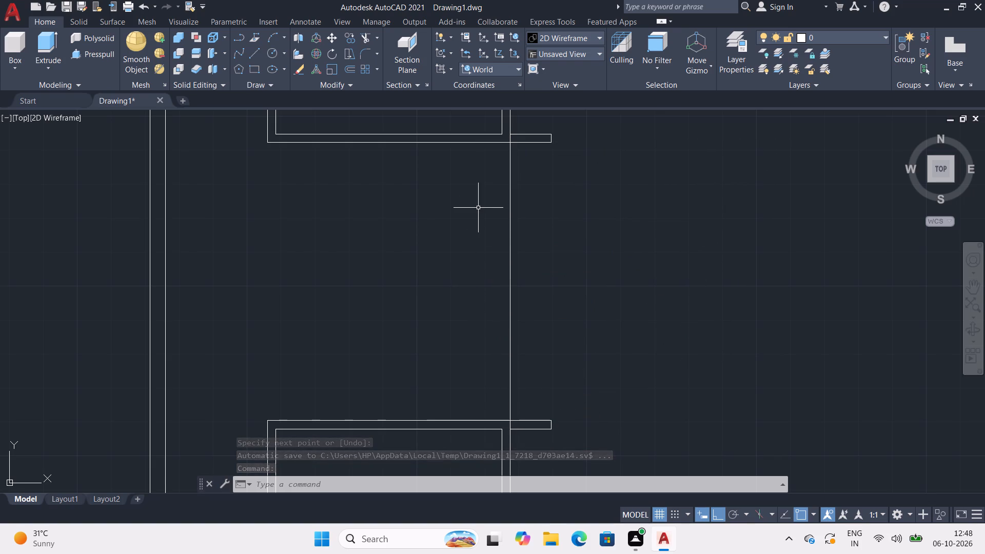
Draw two more vertical lines across the gap between the northernmost and middle east-side rooms, one on each side of the existing line.
{"action": "key", "text": "l"}
{"action": "key", "text": "Return"}
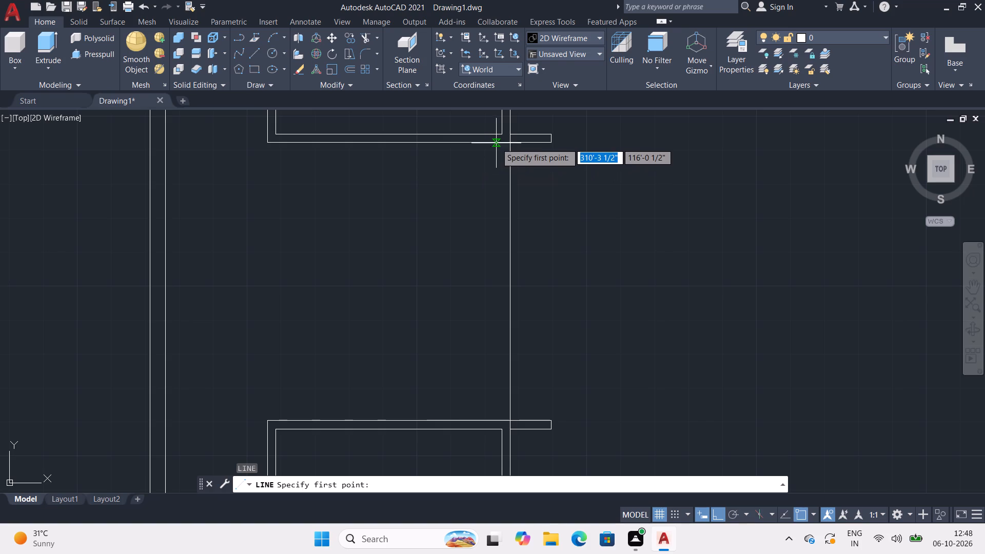
{"action": "left_click", "coordinate": [496, 143]}
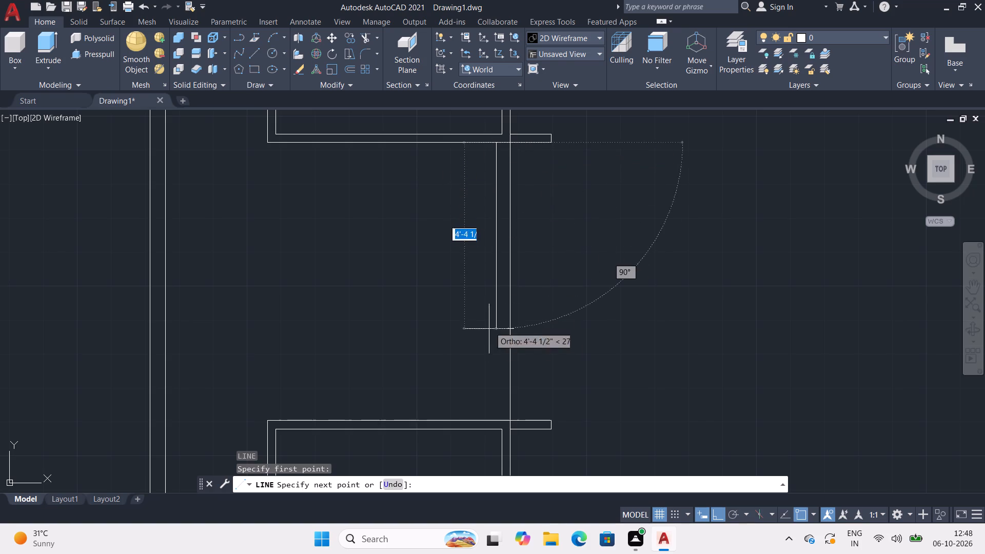
{"action": "left_click", "coordinate": [498, 422]}
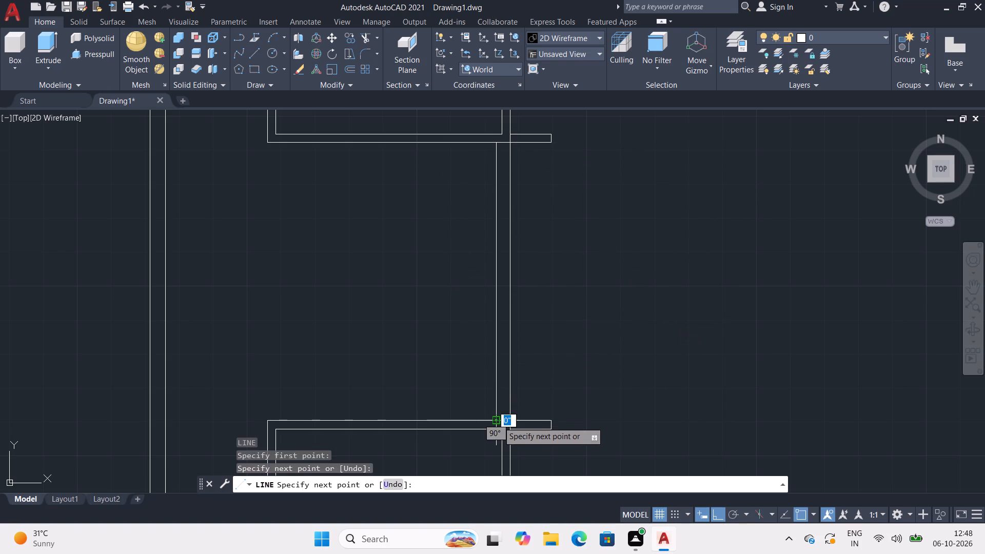
{"action": "key", "text": "space"}
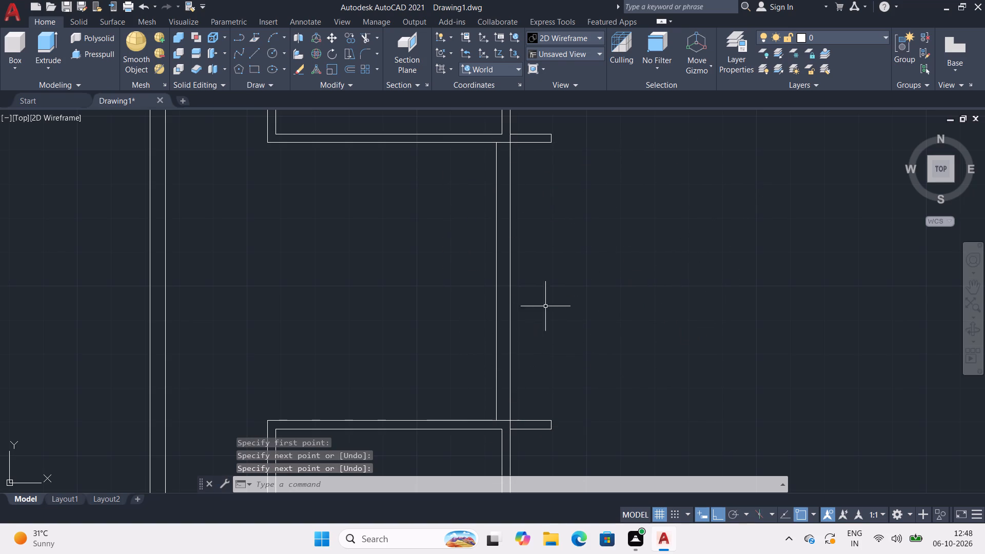
{"action": "key", "text": "l"}
{"action": "key", "text": "Return"}
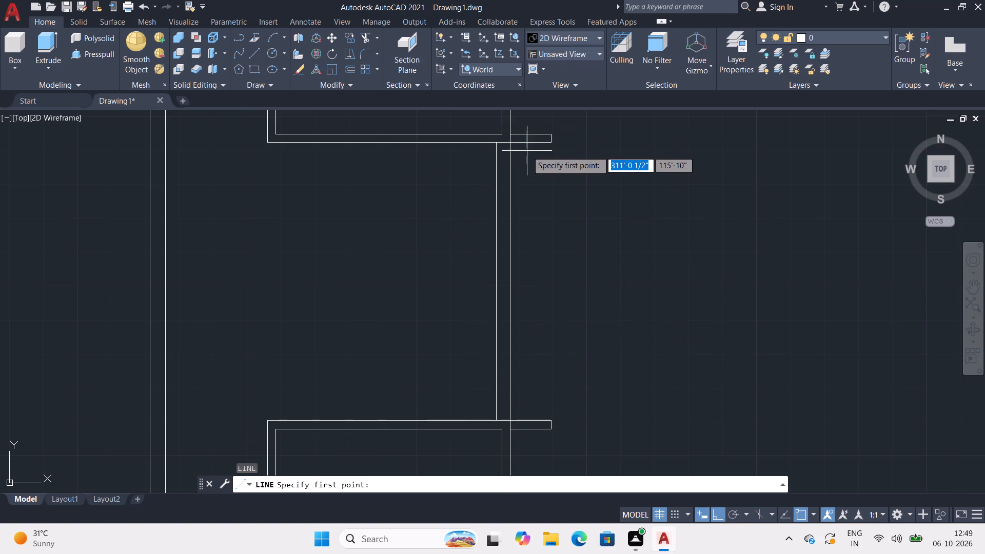
{"action": "left_click", "coordinate": [524, 144]}
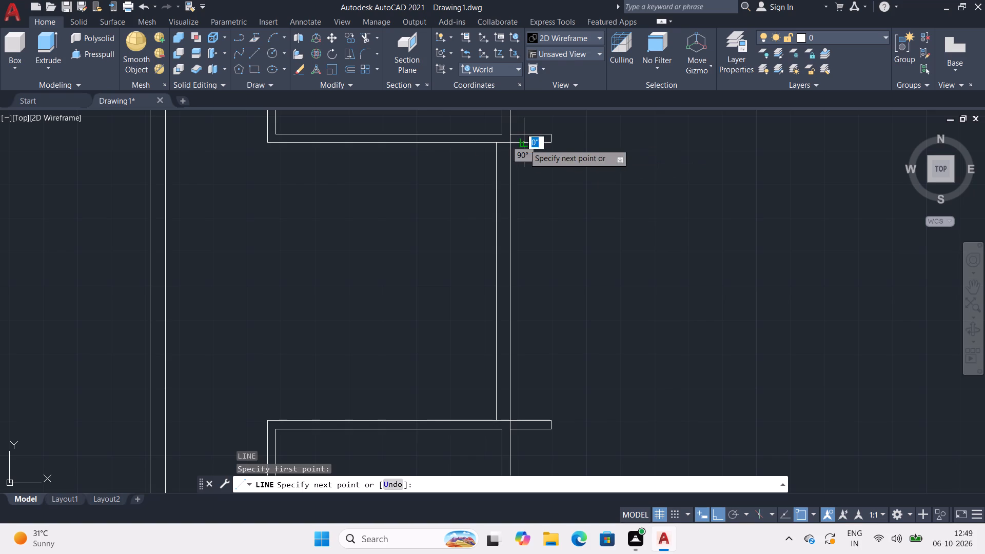
{"action": "left_click", "coordinate": [526, 419]}
{"action": "key", "text": "space"}
Draw a vertical line 19'8" east of the northernmost east-side room's outer east wall, running south past the building's south end.
{"action": "scroll", "coordinate": [519, 322], "scroll_direction": "down", "scroll_amount": 4}
{"action": "middle_click_drag", "start_coordinate": [519, 315], "coordinate": [507, 124]}
{"action": "scroll", "coordinate": [507, 124], "scroll_direction": "down", "scroll_amount": 2}
{"action": "middle_click_drag", "start_coordinate": [552, 138], "coordinate": [536, 245]}
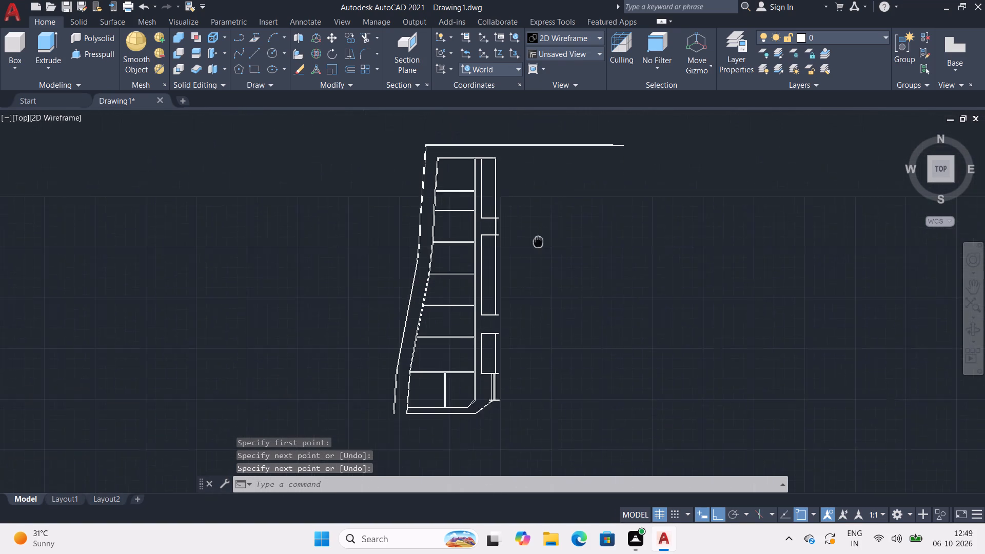
{"action": "middle_click_drag", "start_coordinate": [536, 245], "coordinate": [524, 278]}
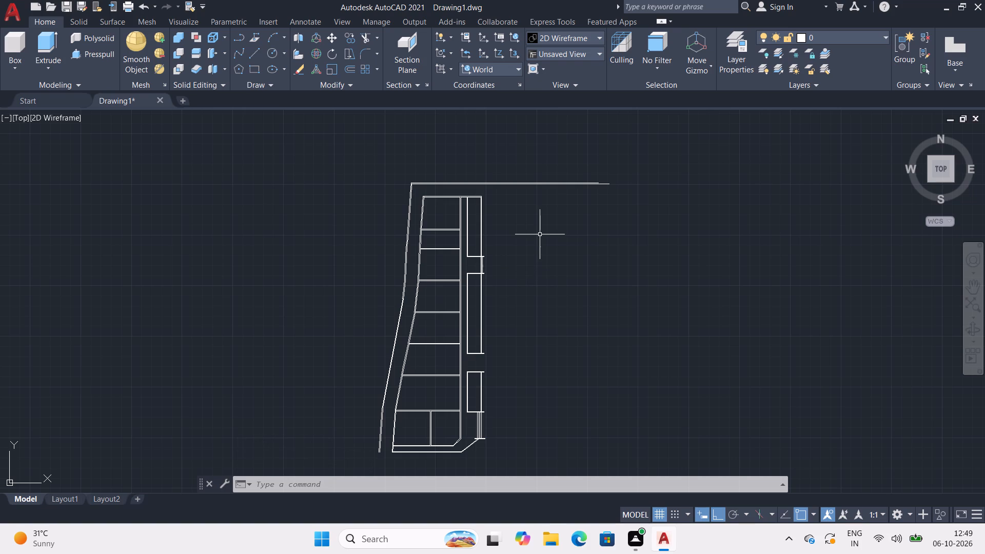
{"action": "middle_click_drag", "start_coordinate": [540, 234], "coordinate": [488, 256]}
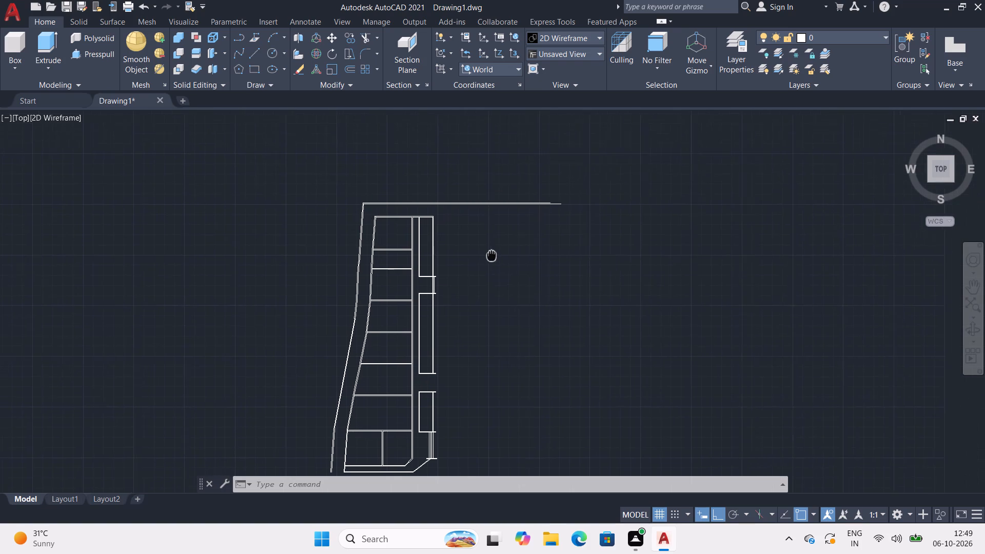
{"action": "middle_click_drag", "start_coordinate": [488, 256], "coordinate": [477, 264]}
{"action": "scroll", "coordinate": [523, 161], "scroll_direction": "up", "scroll_amount": 1}
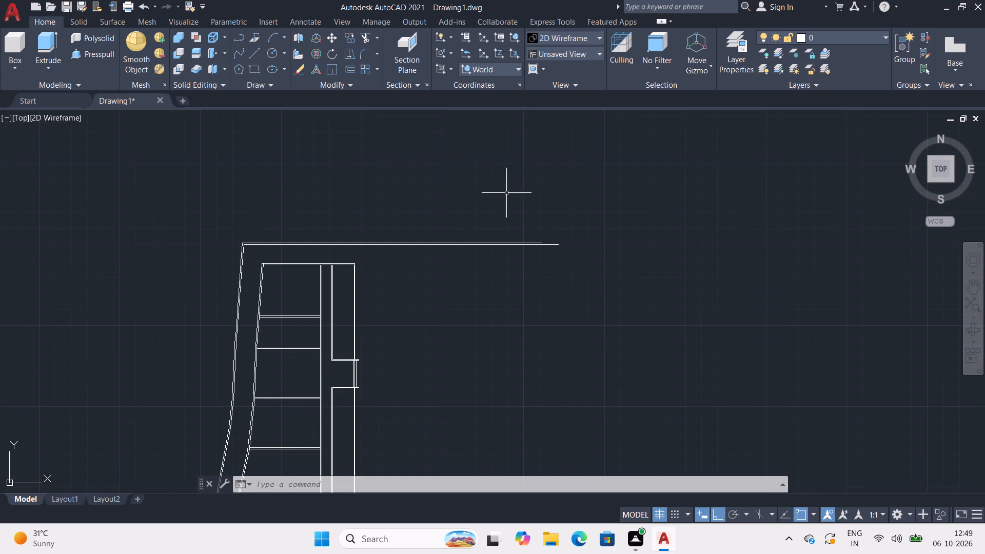
{"action": "middle_click_drag", "start_coordinate": [414, 278], "coordinate": [366, 345]}
{"action": "middle_click_drag", "start_coordinate": [380, 330], "coordinate": [380, 328]}
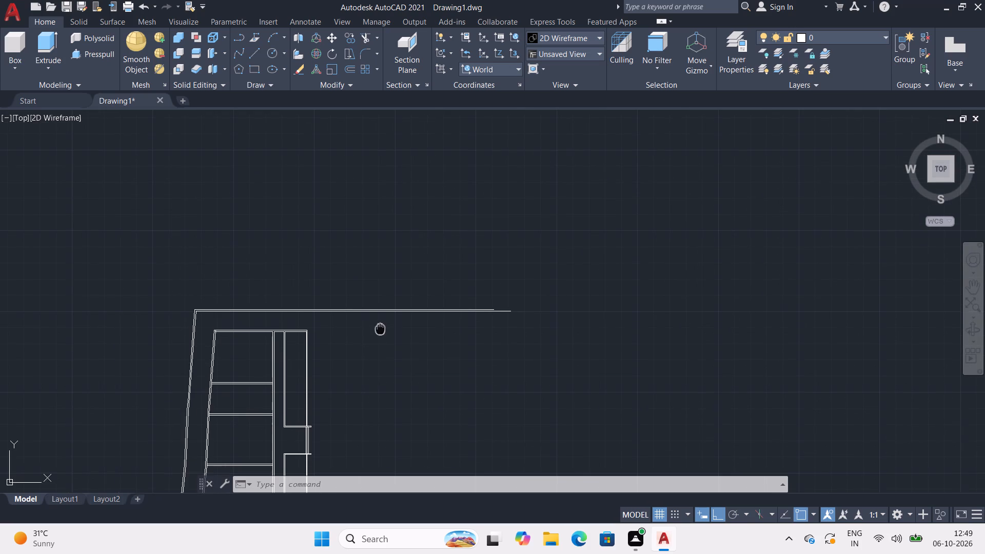
{"action": "middle_click_drag", "start_coordinate": [380, 328], "coordinate": [415, 253]}
{"action": "key", "text": "l"}
{"action": "key", "text": "Return"}
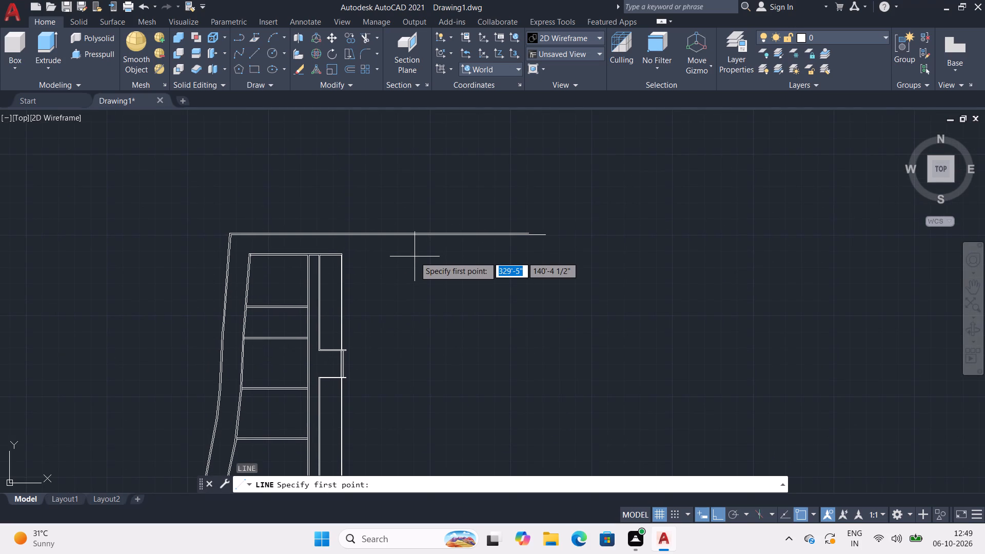
{"action": "type", "text": "tk"}
{"action": "key", "text": "Return"}
{"action": "middle_click_drag", "start_coordinate": [415, 257], "coordinate": [519, 211]}
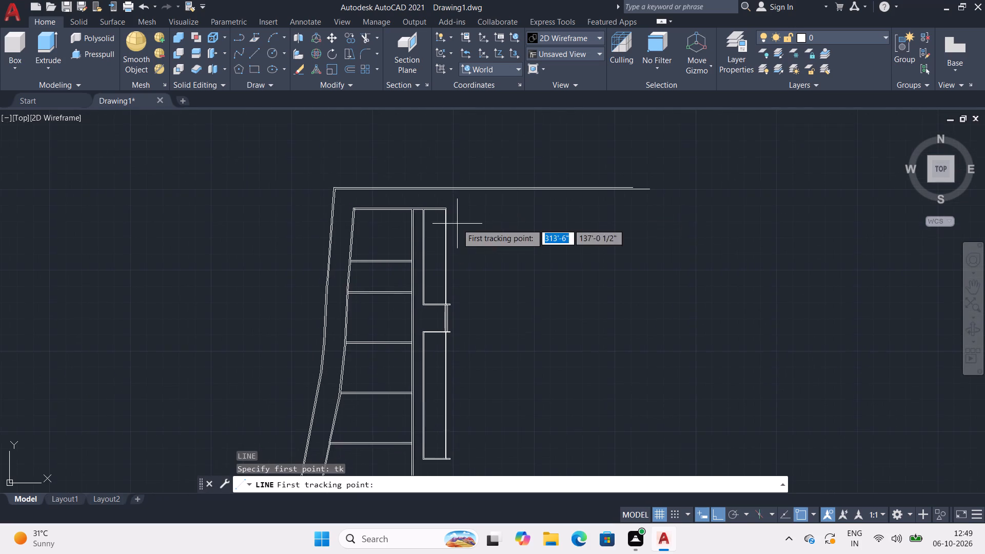
{"action": "scroll", "coordinate": [451, 239], "scroll_direction": "up", "scroll_amount": 3}
{"action": "left_click", "coordinate": [432, 255]}
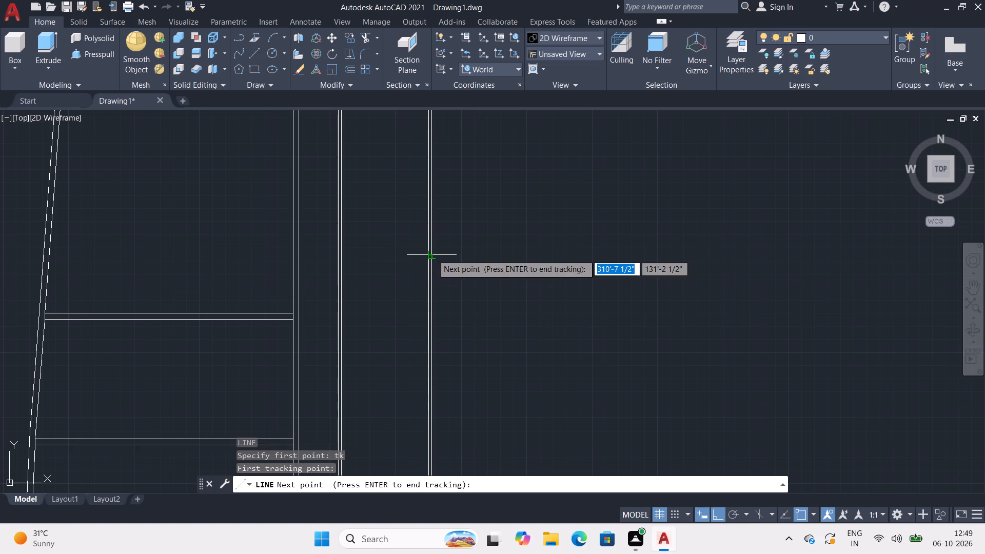
{"action": "type", "text": "19'"}
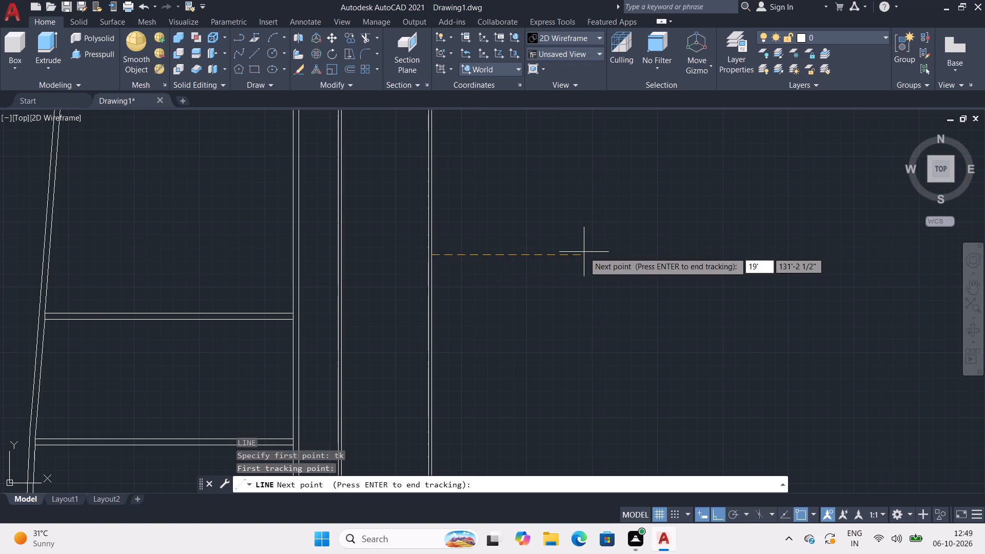
{"action": "type", "text": "8\""}
{"action": "key", "text": "Return"}
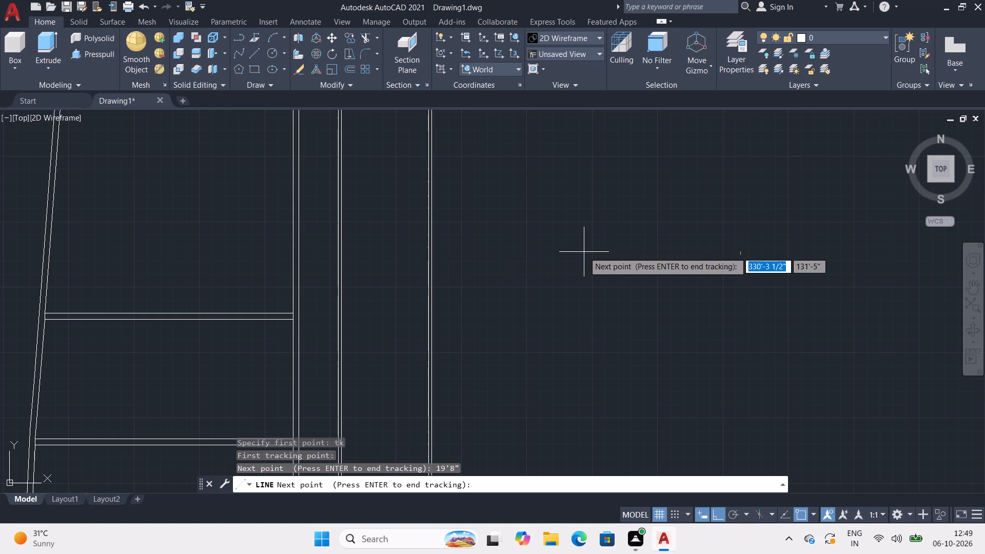
{"action": "key", "text": "Return"}
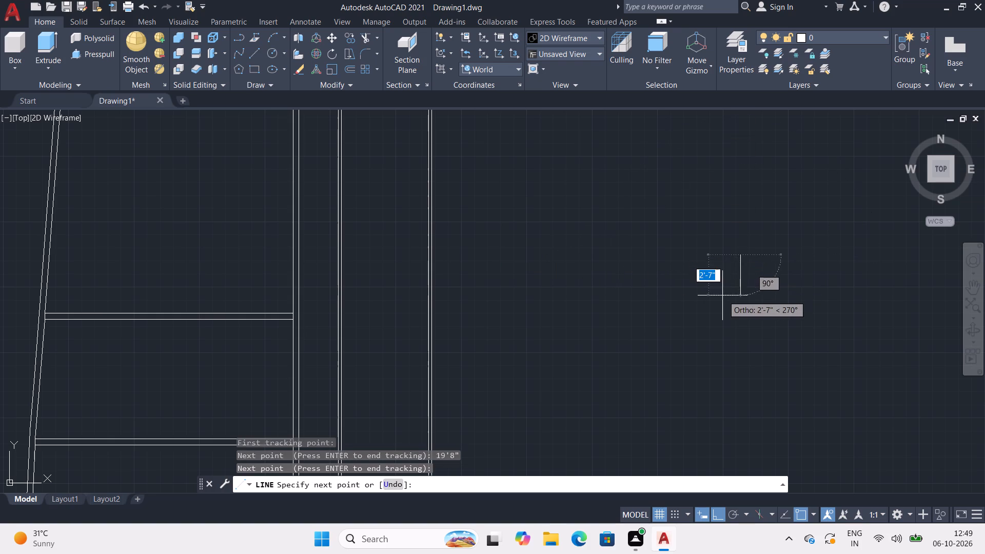
{"action": "scroll", "coordinate": [722, 295], "scroll_direction": "down", "scroll_amount": 3}
{"action": "middle_click_drag", "start_coordinate": [720, 294], "coordinate": [682, 123]}
{"action": "middle_click_drag", "start_coordinate": [672, 303], "coordinate": [672, 303]}
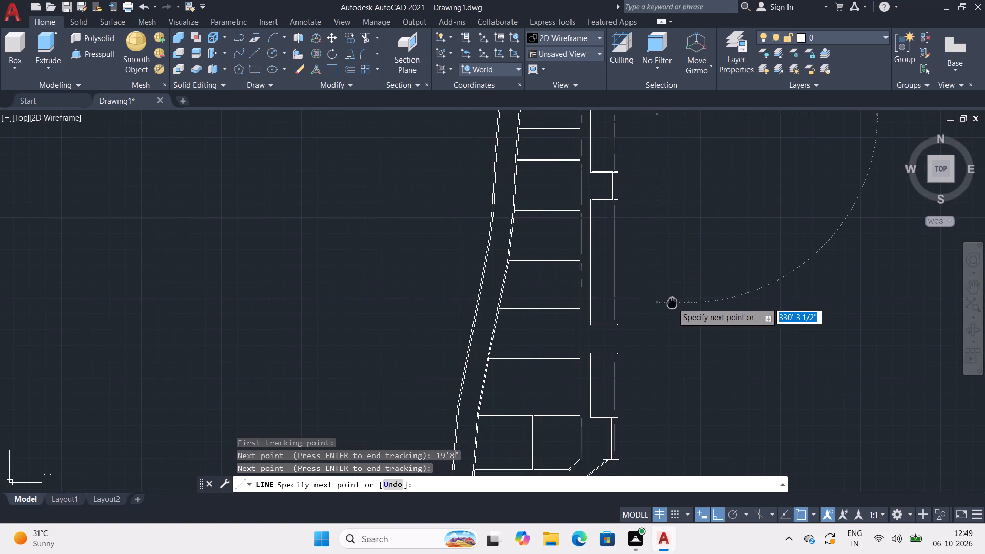
{"action": "middle_click_drag", "start_coordinate": [672, 303], "coordinate": [646, 112]}
{"action": "left_click", "coordinate": [638, 308]}
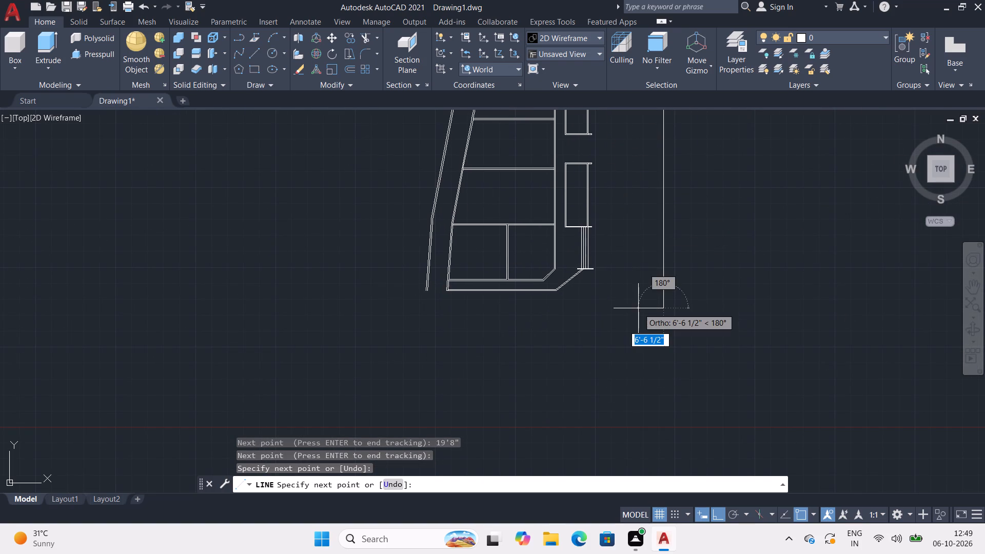
{"action": "key", "text": "space"}
Extend the new vertical line north to meet the site's top boundary wall.
{"action": "type", "text": "ex"}
{"action": "key", "text": "Return"}
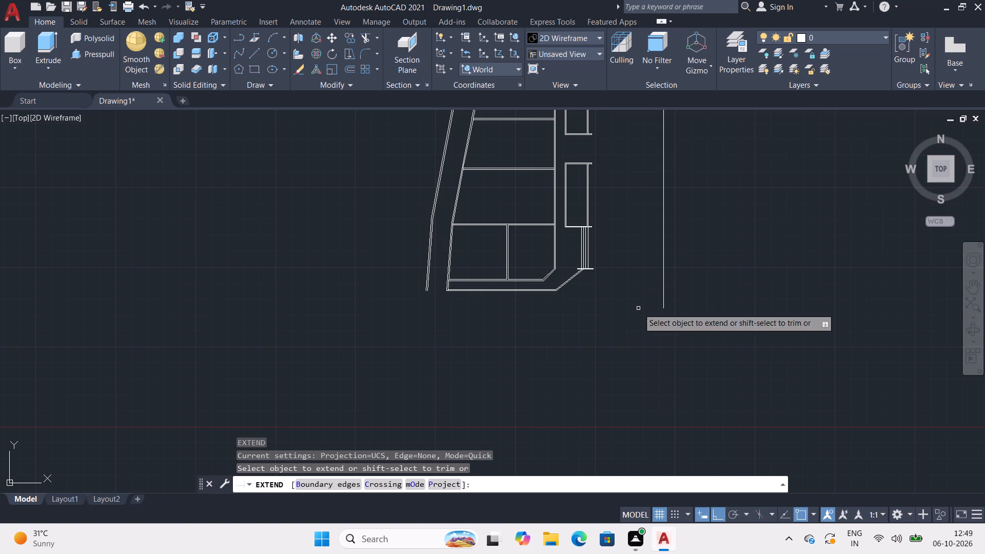
{"action": "middle_click_drag", "start_coordinate": [690, 211], "coordinate": [671, 361]}
{"action": "middle_click_drag", "start_coordinate": [708, 205], "coordinate": [696, 315]}
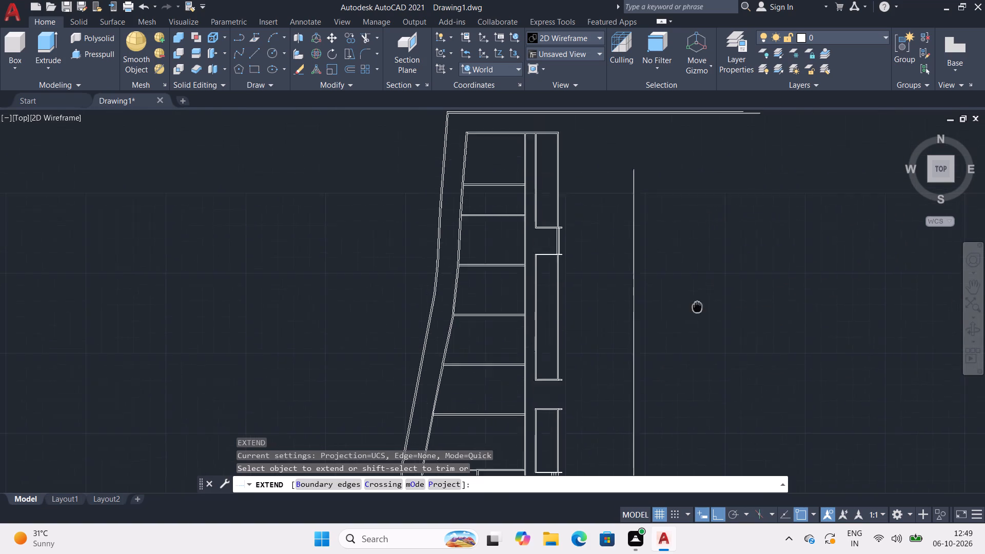
{"action": "middle_click_drag", "start_coordinate": [696, 315], "coordinate": [691, 356]}
{"action": "left_click_drag", "start_coordinate": [657, 293], "coordinate": [612, 286]}
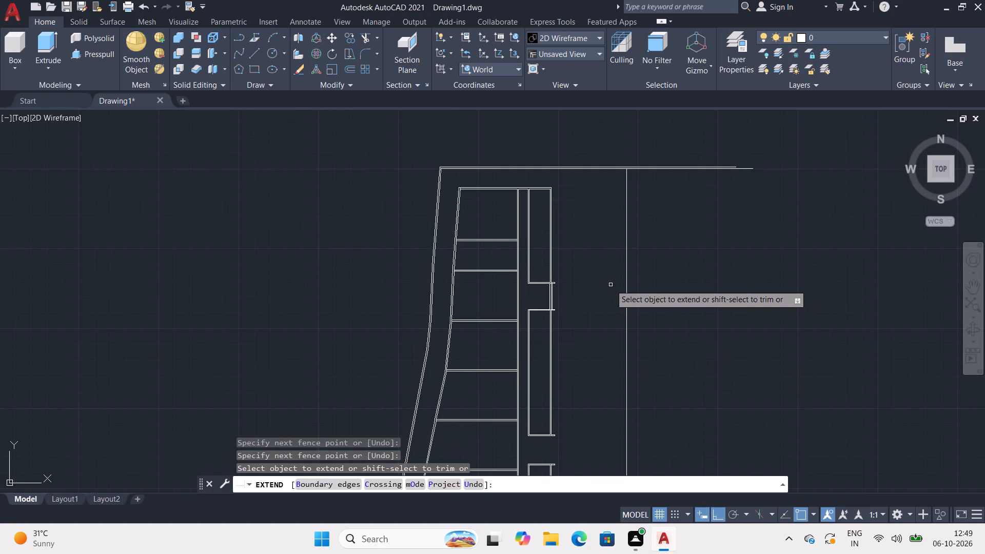
{"action": "key", "text": "Escape"}
{"action": "key", "text": "Escape"}
{"action": "key", "text": "Escape"}
{"action": "key", "text": "Escape"}
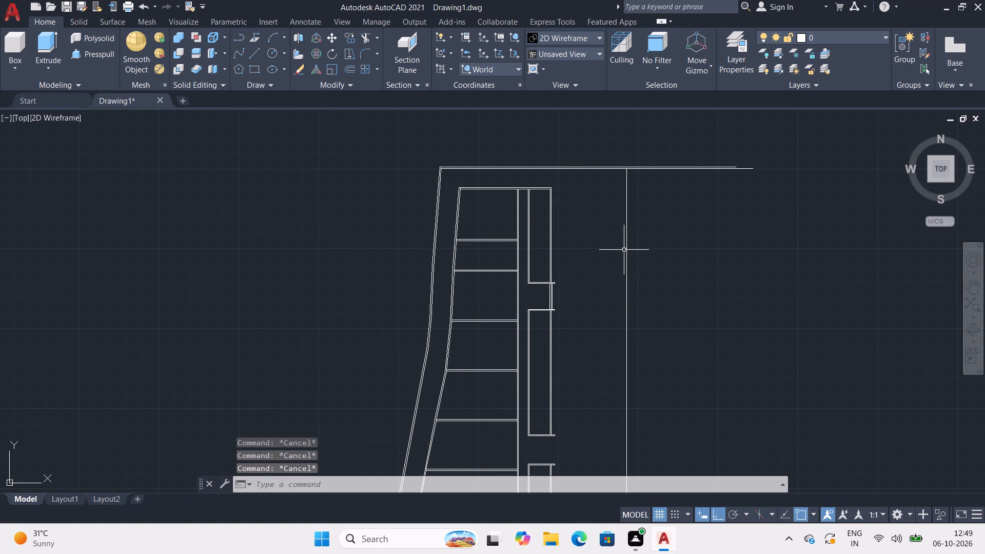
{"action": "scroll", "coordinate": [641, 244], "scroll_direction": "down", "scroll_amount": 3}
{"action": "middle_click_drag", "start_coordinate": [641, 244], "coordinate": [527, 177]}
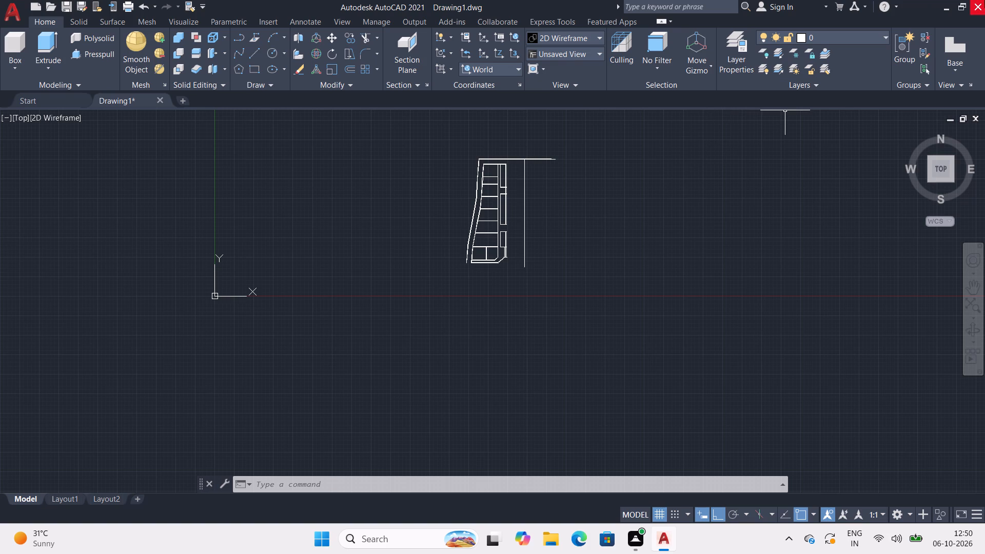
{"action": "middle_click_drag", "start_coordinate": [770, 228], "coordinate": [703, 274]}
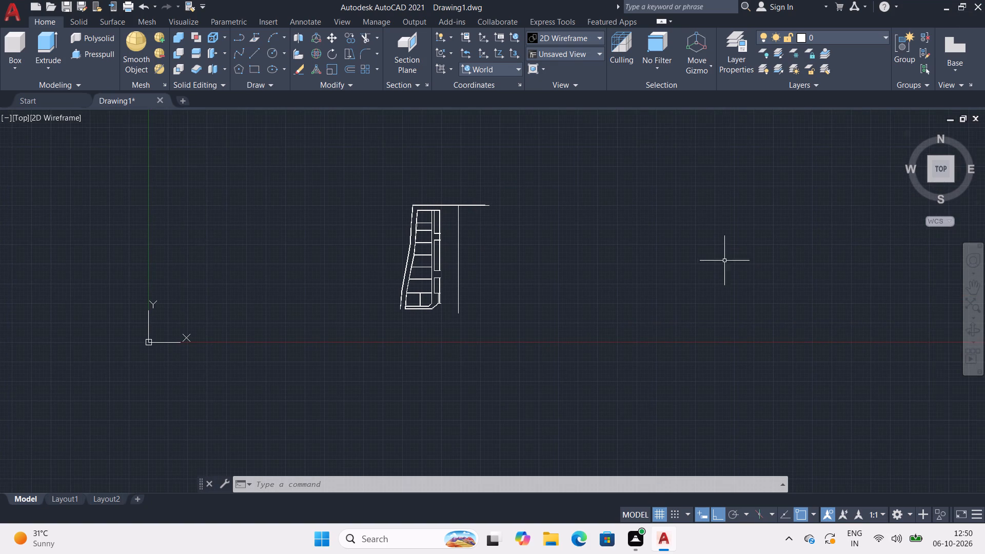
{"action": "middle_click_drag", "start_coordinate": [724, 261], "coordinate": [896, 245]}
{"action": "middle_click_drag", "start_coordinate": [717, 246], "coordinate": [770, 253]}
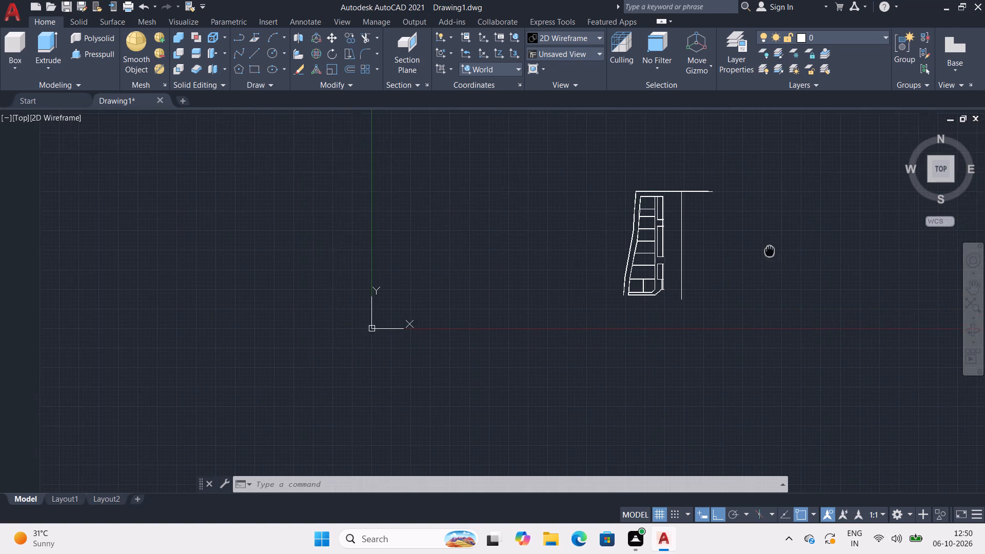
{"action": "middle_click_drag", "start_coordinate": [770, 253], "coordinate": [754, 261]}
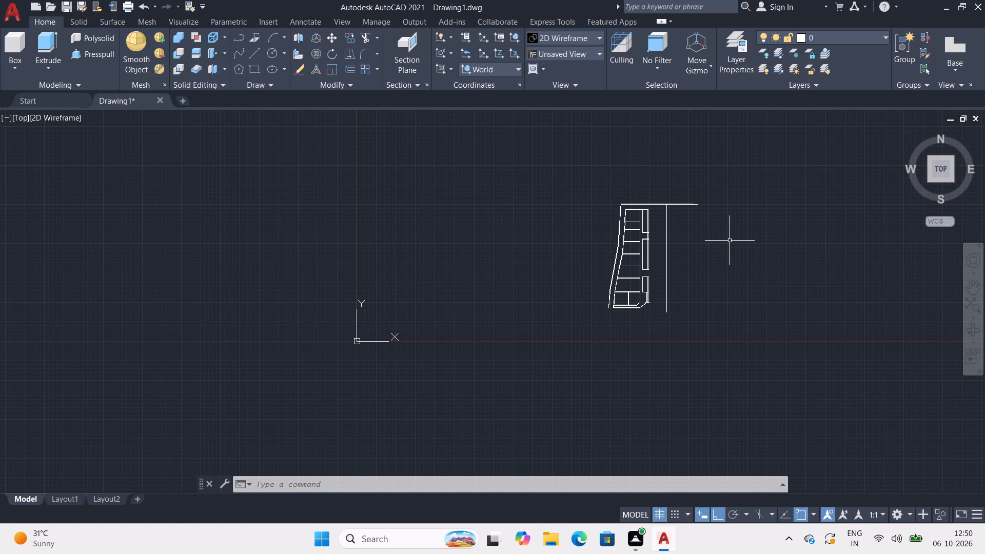
Draw a horizontal line east from the upper outer corner of the southernmost stub, above the diagonal wall, to the new vertical line.
{"action": "scroll", "coordinate": [730, 241], "scroll_direction": "up", "scroll_amount": 1}
{"action": "middle_click_drag", "start_coordinate": [730, 241], "coordinate": [714, 203]}
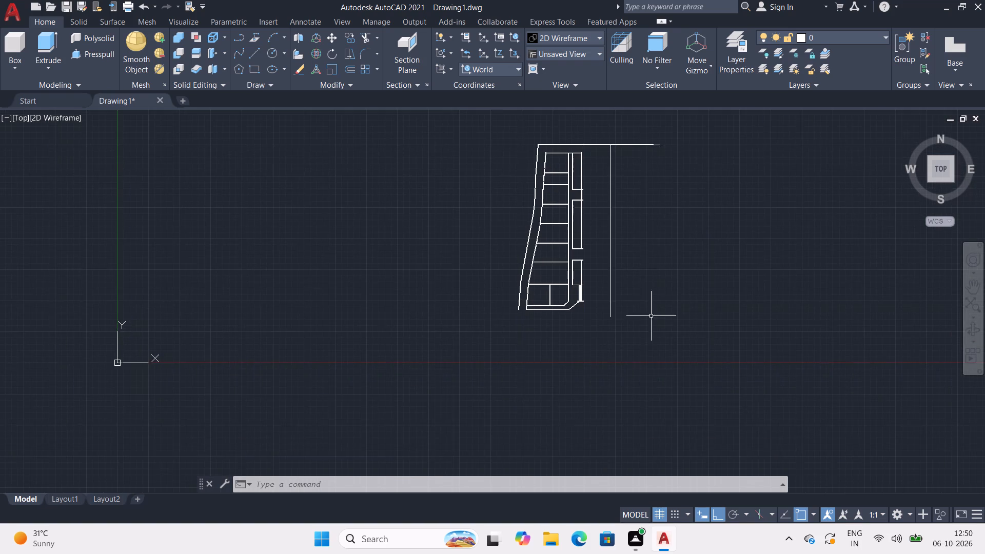
{"action": "middle_click_drag", "start_coordinate": [647, 323], "coordinate": [679, 207]}
{"action": "scroll", "coordinate": [635, 230], "scroll_direction": "up", "scroll_amount": 2}
{"action": "middle_click_drag", "start_coordinate": [666, 231], "coordinate": [665, 234]}
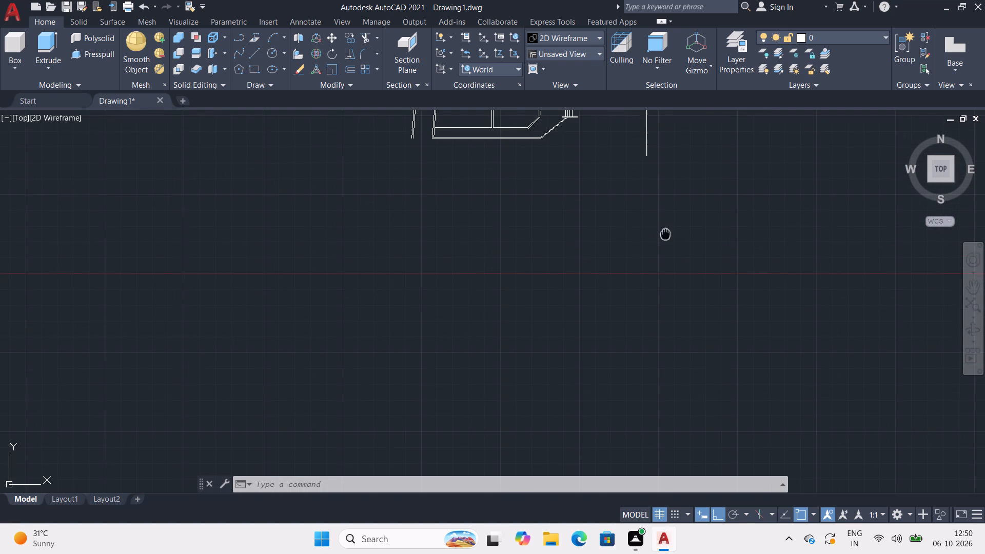
{"action": "middle_click_drag", "start_coordinate": [665, 234], "coordinate": [671, 276]}
{"action": "scroll", "coordinate": [673, 279], "scroll_direction": "up", "scroll_amount": 3}
{"action": "middle_click_drag", "start_coordinate": [659, 285], "coordinate": [700, 490]}
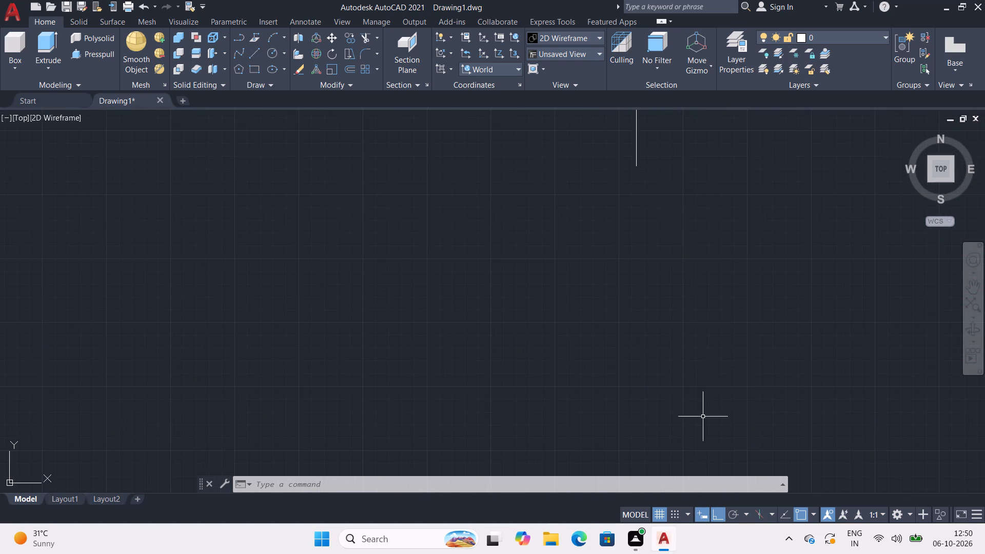
{"action": "middle_click_drag", "start_coordinate": [689, 241], "coordinate": [719, 502]}
{"action": "middle_click_drag", "start_coordinate": [698, 254], "coordinate": [700, 424]}
{"action": "middle_click_drag", "start_coordinate": [672, 315], "coordinate": [700, 152]}
{"action": "middle_click_drag", "start_coordinate": [674, 219], "coordinate": [858, 220]}
{"action": "scroll", "coordinate": [761, 247], "scroll_direction": "up", "scroll_amount": 3}
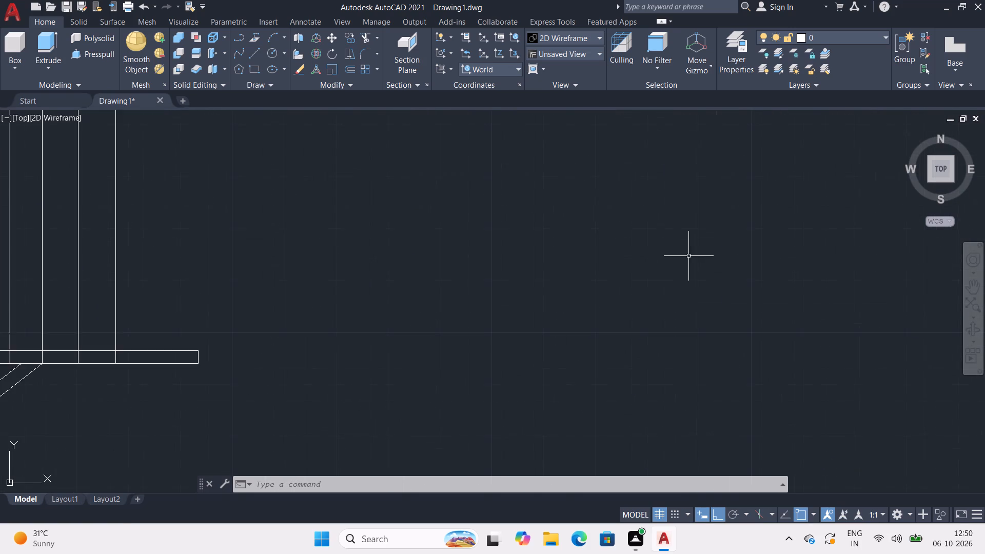
{"action": "middle_click_drag", "start_coordinate": [684, 278], "coordinate": [813, 206]}
{"action": "key", "text": "l"}
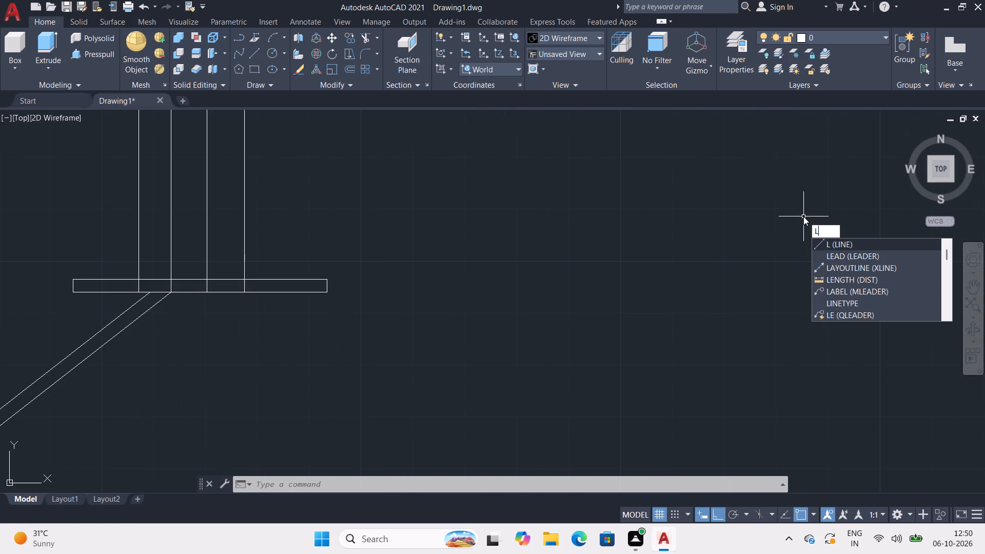
{"action": "key", "text": "Return"}
{"action": "middle_click_drag", "start_coordinate": [624, 236], "coordinate": [785, 176]}
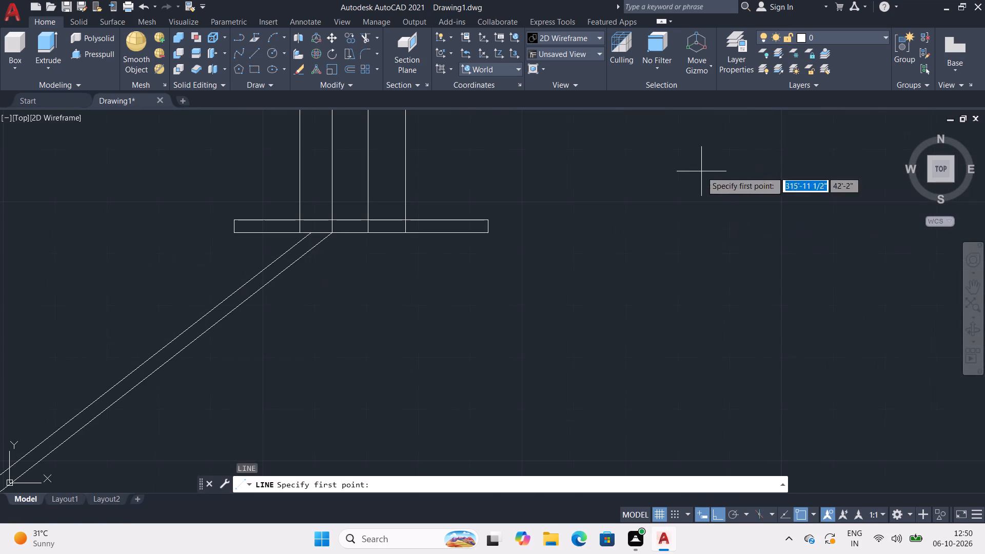
{"action": "middle_click_drag", "start_coordinate": [712, 245], "coordinate": [917, 238]}
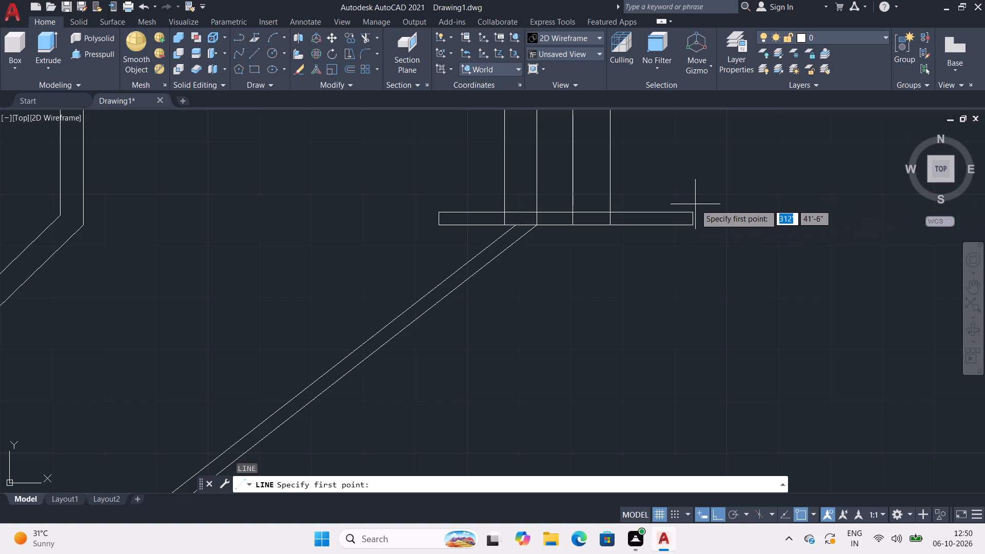
{"action": "left_click", "coordinate": [692, 214]}
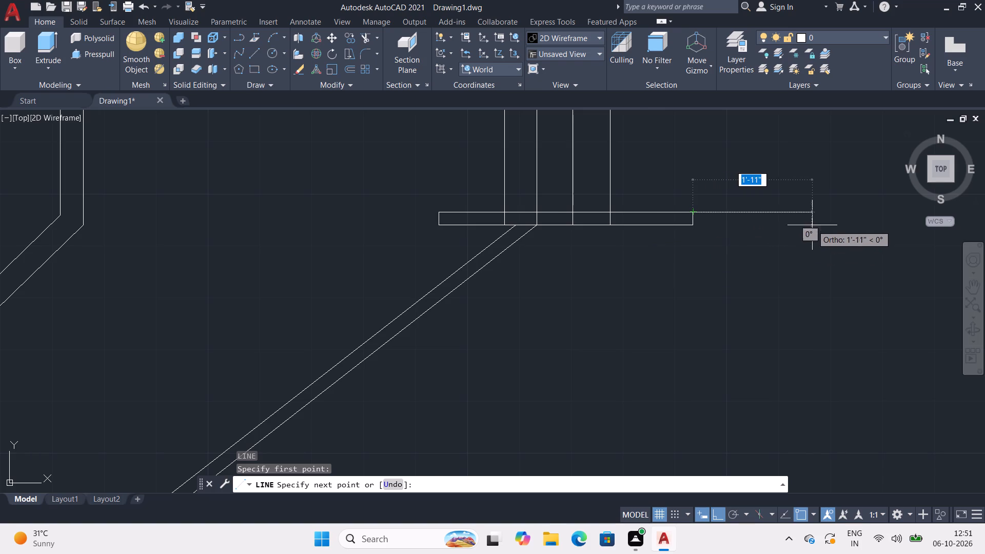
{"action": "scroll", "coordinate": [811, 230], "scroll_direction": "down", "scroll_amount": 1}
{"action": "scroll", "coordinate": [779, 269], "scroll_direction": "down", "scroll_amount": 1}
{"action": "middle_click_drag", "start_coordinate": [784, 260], "coordinate": [626, 306]}
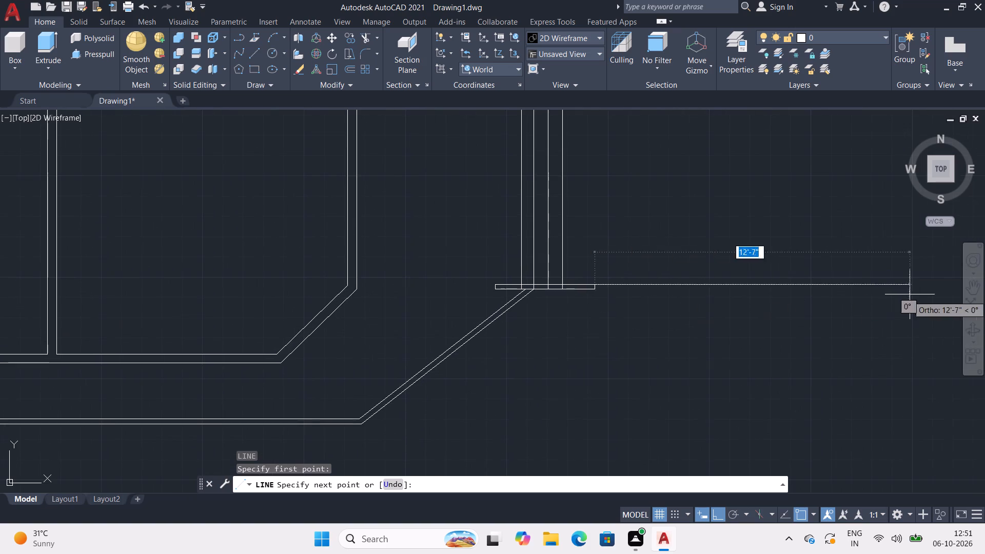
{"action": "middle_click_drag", "start_coordinate": [911, 294], "coordinate": [646, 305]}
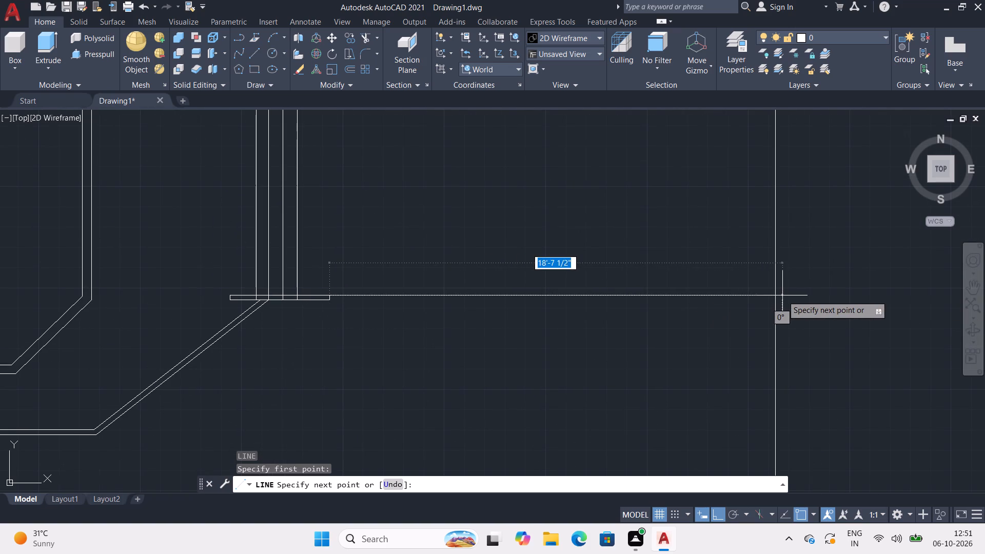
{"action": "left_click", "coordinate": [773, 297]}
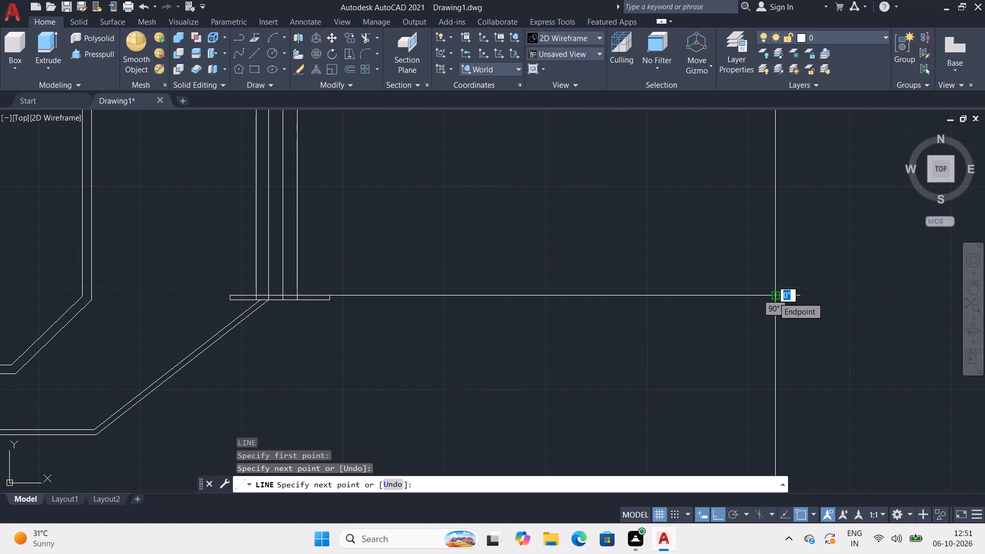
{"action": "key", "text": "space"}
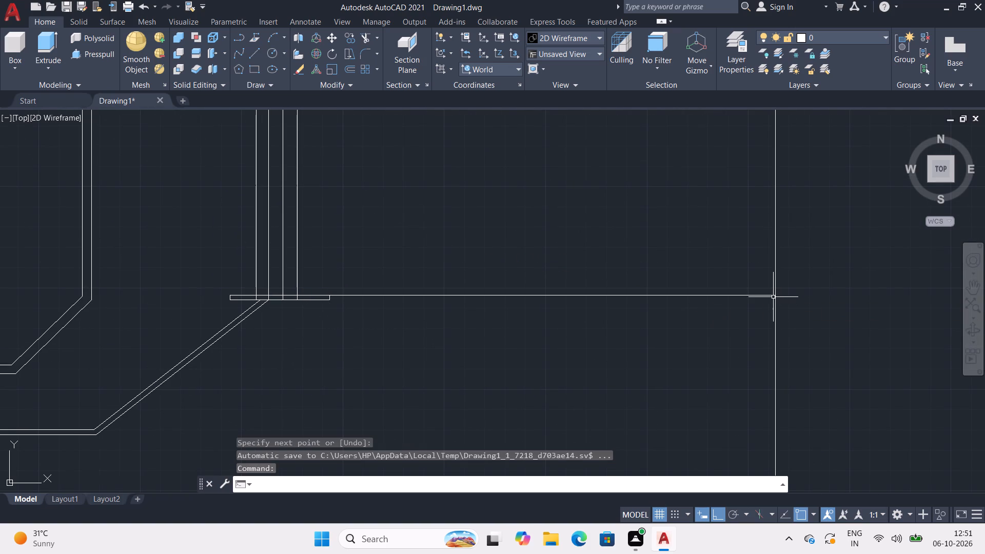
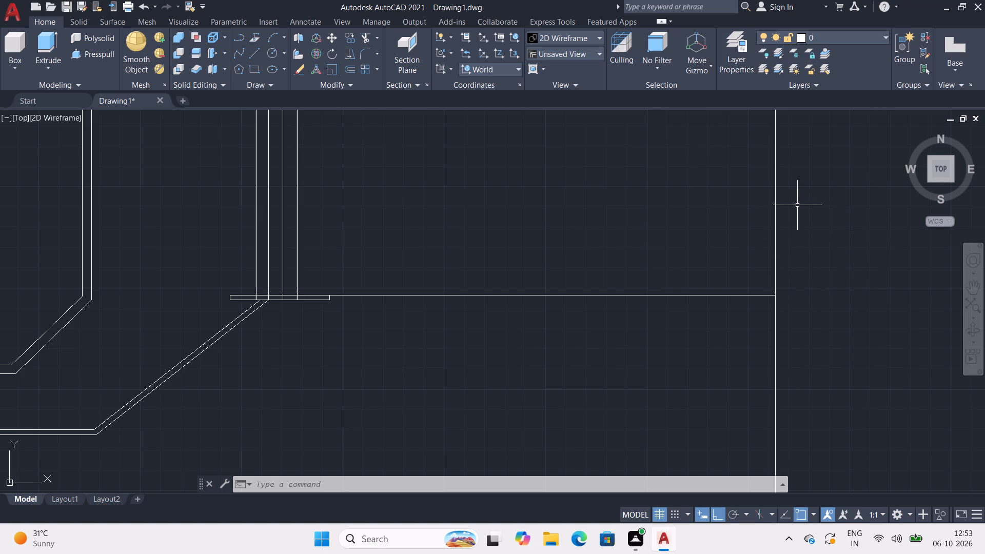
Trim the part of the long eastern vertical line that extends south of the new horizontal line.
{"action": "scroll", "coordinate": [797, 205], "scroll_direction": "left", "scroll_amount": 1}
{"action": "scroll", "coordinate": [797, 205], "scroll_direction": "right", "scroll_amount": 2}
{"action": "scroll", "coordinate": [834, 182], "scroll_direction": "down", "scroll_amount": 2}
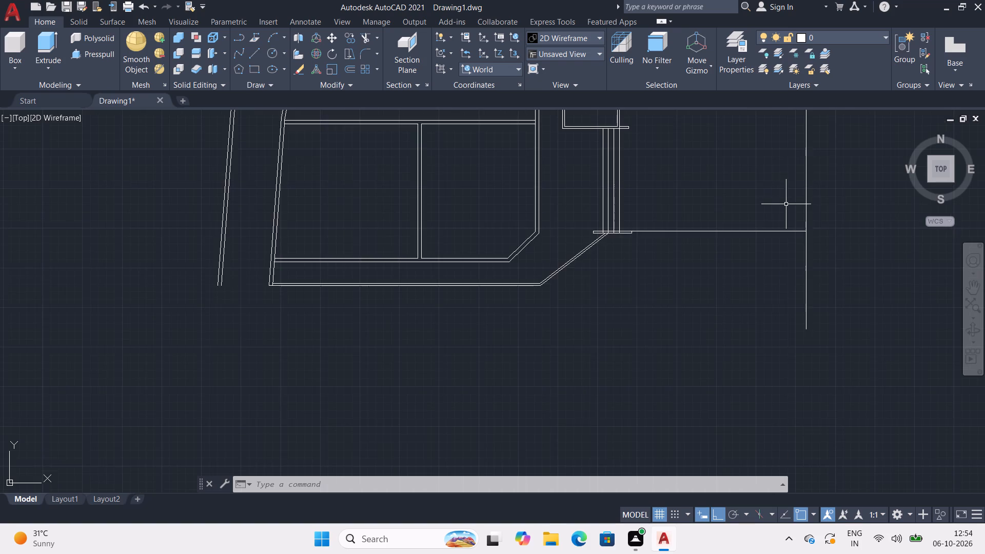
{"action": "scroll", "coordinate": [784, 204], "scroll_direction": "down", "scroll_amount": 2}
{"action": "middle_click_drag", "start_coordinate": [762, 197], "coordinate": [707, 301]}
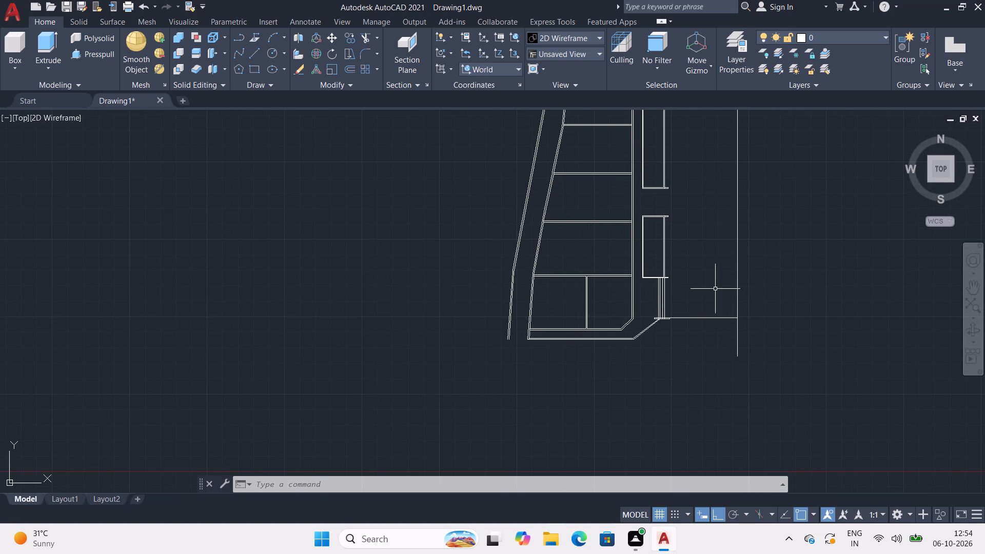
{"action": "key", "text": "t"}
{"action": "key", "text": "r"}
{"action": "key", "text": "Return"}
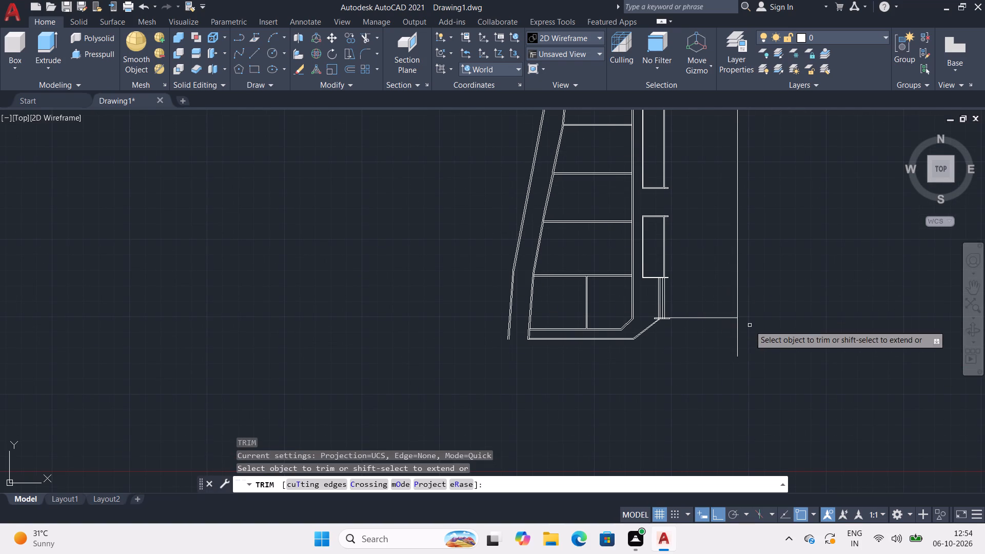
{"action": "left_click_drag", "start_coordinate": [748, 337], "coordinate": [733, 346]}
{"action": "middle_click_drag", "start_coordinate": [769, 328], "coordinate": [760, 408]}
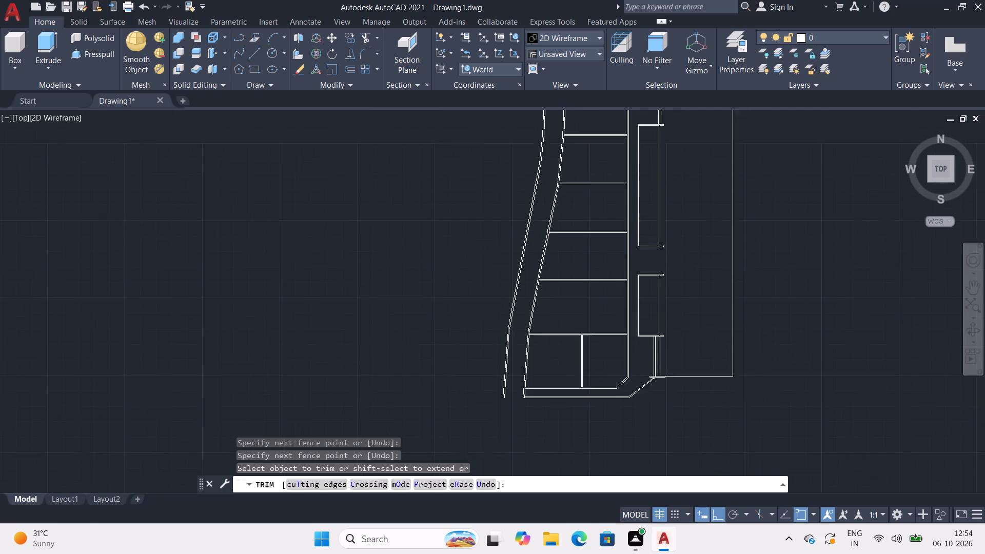
{"action": "middle_click_drag", "start_coordinate": [760, 408], "coordinate": [757, 438]}
{"action": "key", "text": "Escape"}
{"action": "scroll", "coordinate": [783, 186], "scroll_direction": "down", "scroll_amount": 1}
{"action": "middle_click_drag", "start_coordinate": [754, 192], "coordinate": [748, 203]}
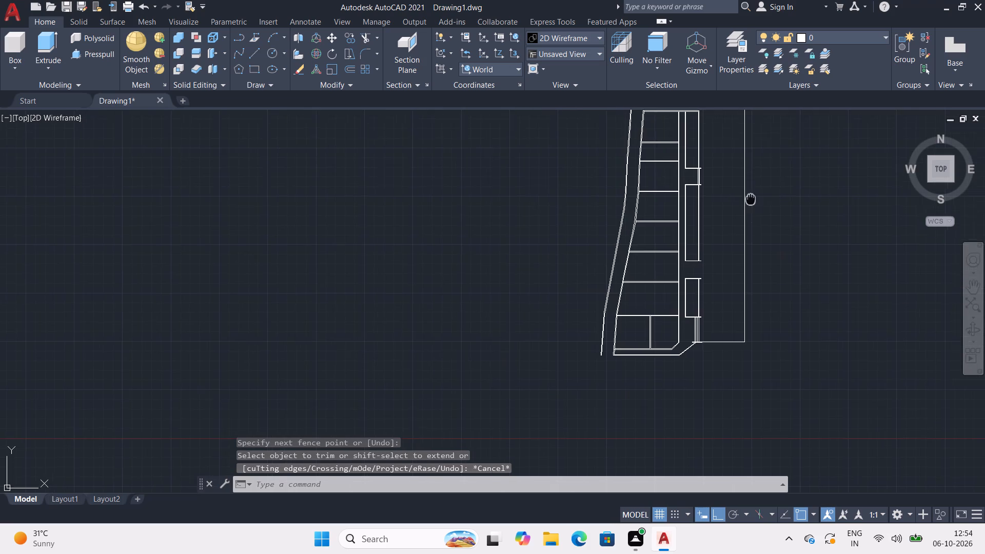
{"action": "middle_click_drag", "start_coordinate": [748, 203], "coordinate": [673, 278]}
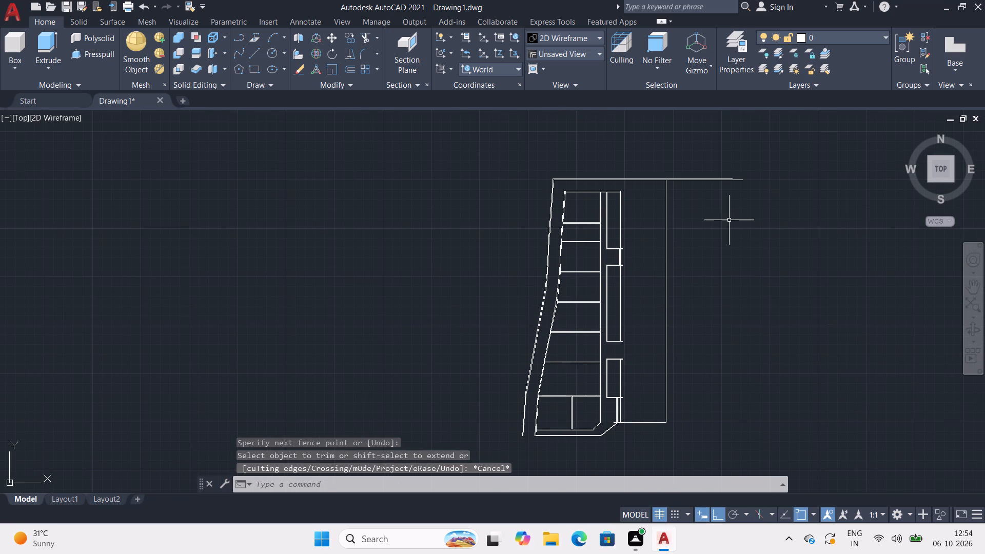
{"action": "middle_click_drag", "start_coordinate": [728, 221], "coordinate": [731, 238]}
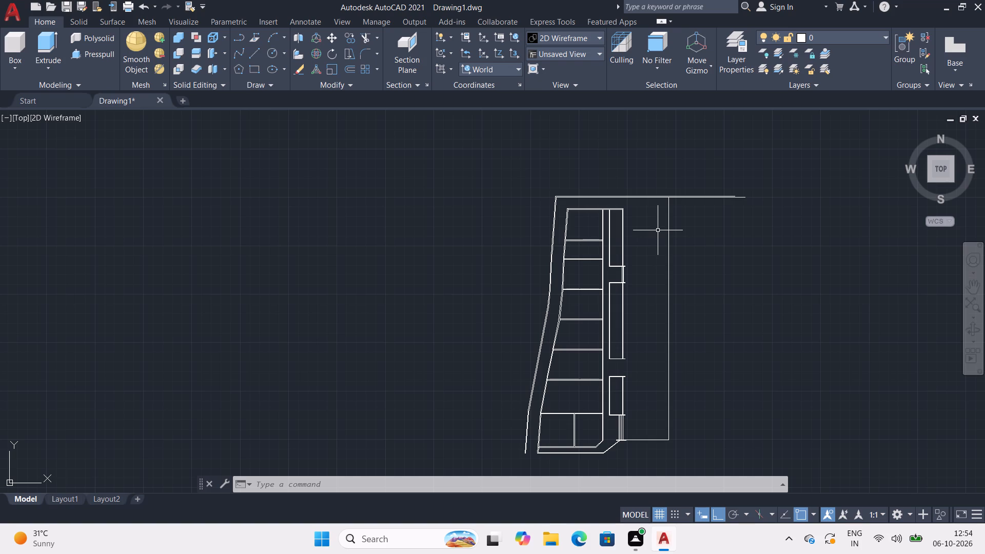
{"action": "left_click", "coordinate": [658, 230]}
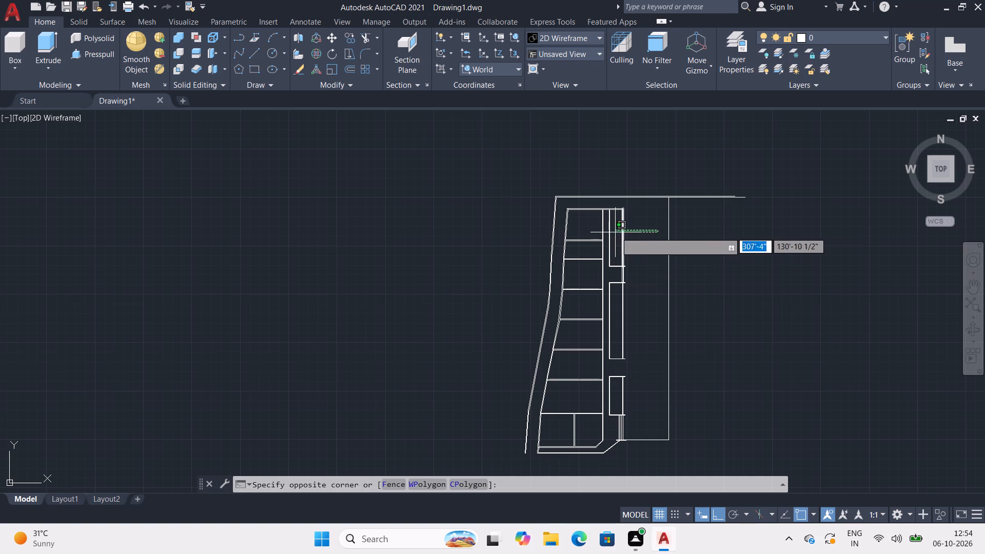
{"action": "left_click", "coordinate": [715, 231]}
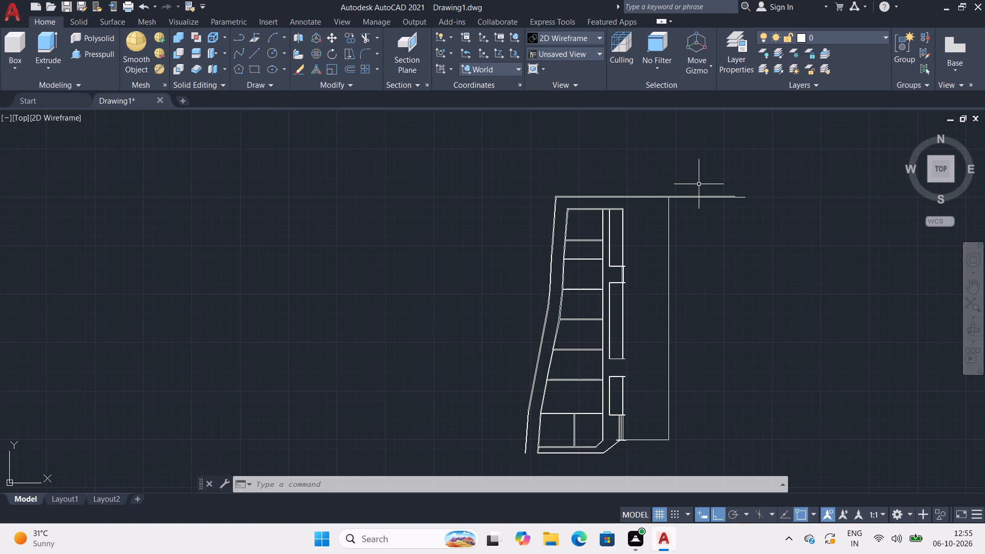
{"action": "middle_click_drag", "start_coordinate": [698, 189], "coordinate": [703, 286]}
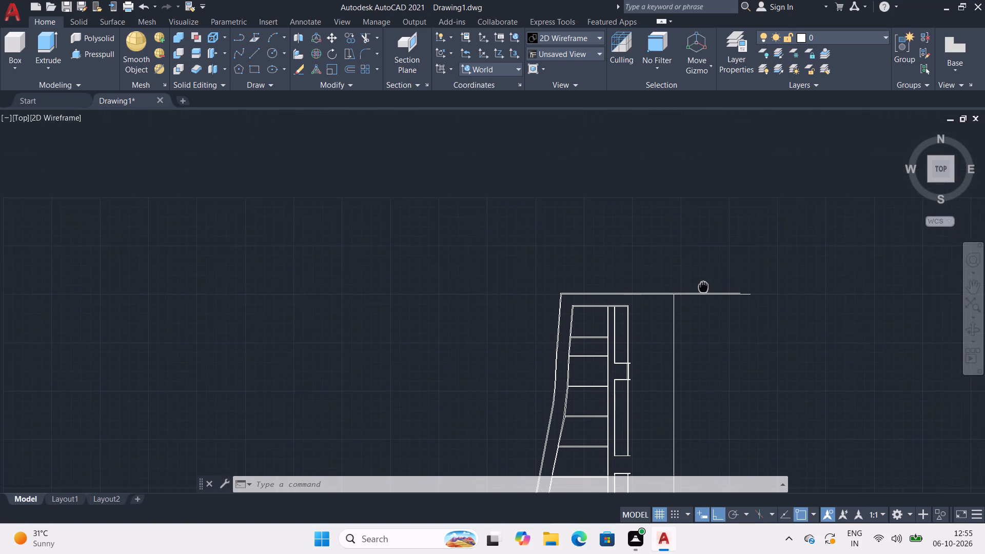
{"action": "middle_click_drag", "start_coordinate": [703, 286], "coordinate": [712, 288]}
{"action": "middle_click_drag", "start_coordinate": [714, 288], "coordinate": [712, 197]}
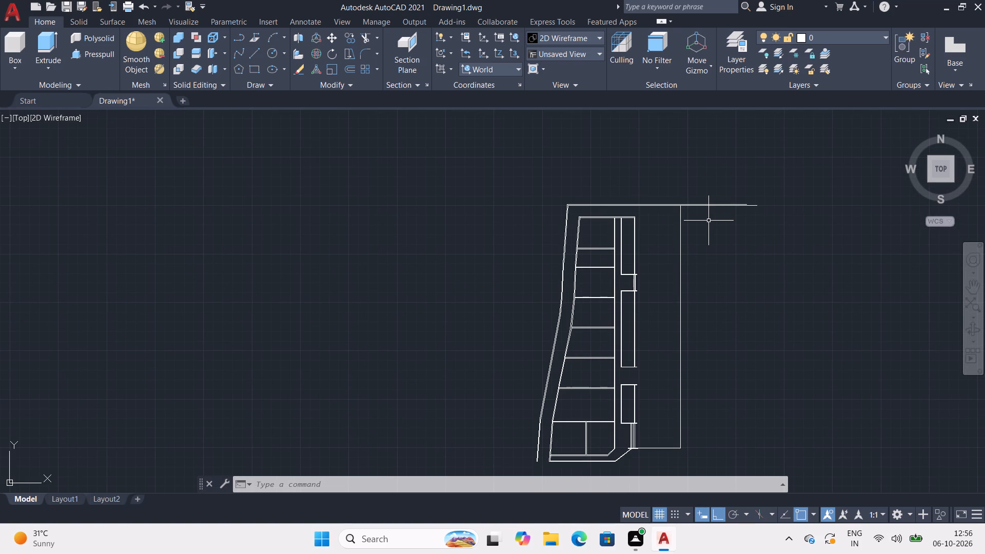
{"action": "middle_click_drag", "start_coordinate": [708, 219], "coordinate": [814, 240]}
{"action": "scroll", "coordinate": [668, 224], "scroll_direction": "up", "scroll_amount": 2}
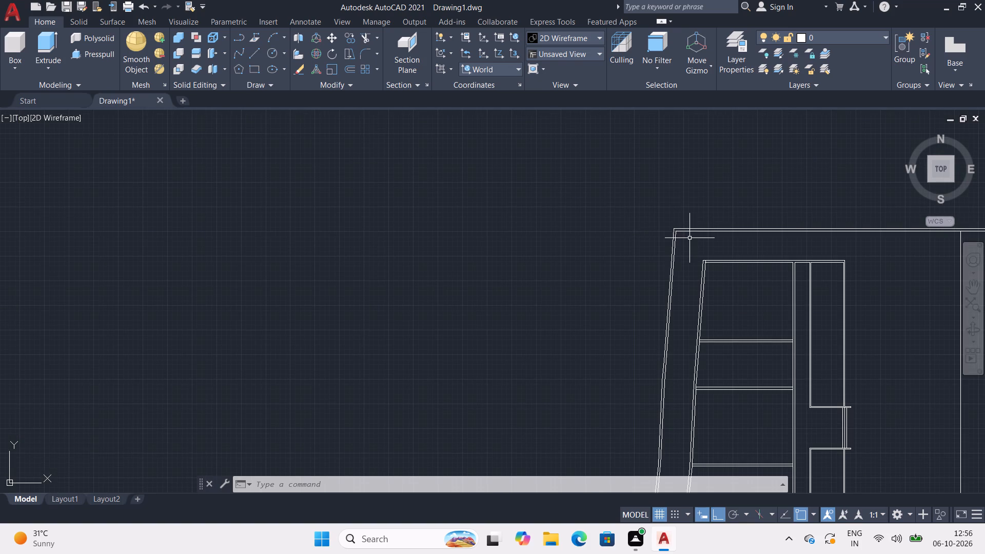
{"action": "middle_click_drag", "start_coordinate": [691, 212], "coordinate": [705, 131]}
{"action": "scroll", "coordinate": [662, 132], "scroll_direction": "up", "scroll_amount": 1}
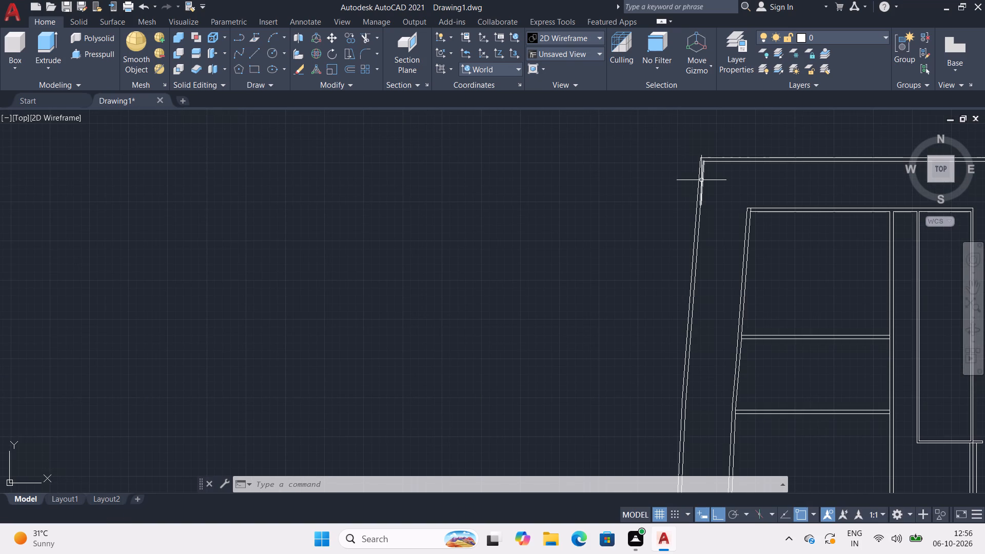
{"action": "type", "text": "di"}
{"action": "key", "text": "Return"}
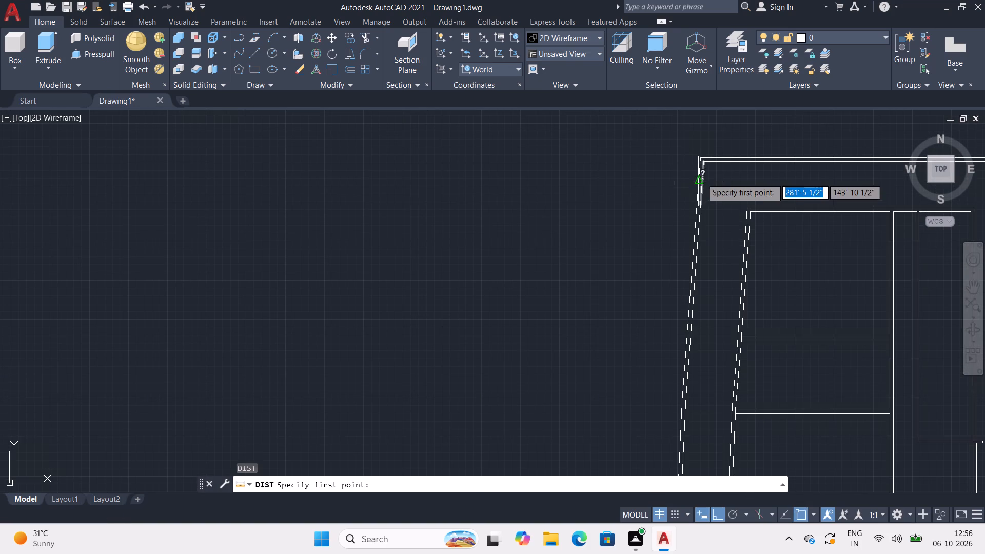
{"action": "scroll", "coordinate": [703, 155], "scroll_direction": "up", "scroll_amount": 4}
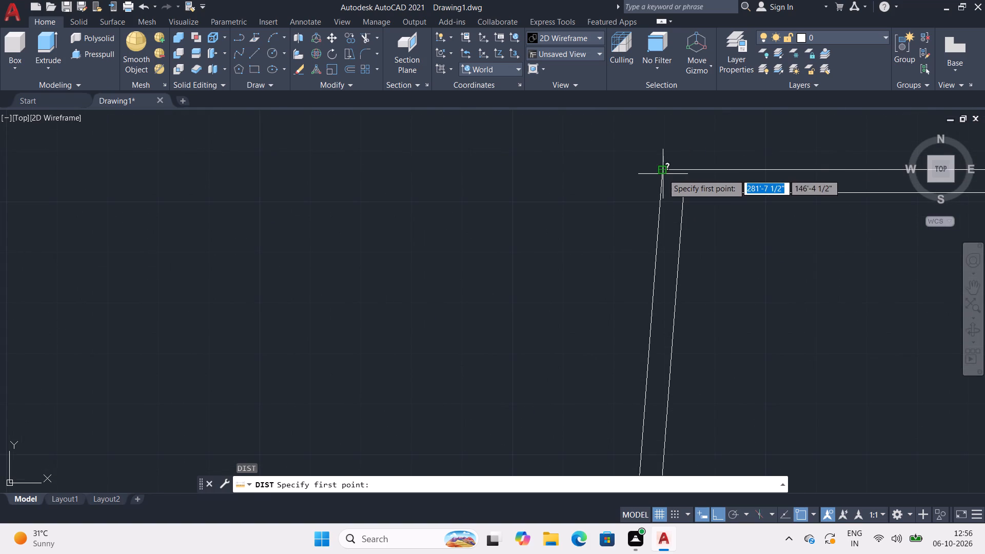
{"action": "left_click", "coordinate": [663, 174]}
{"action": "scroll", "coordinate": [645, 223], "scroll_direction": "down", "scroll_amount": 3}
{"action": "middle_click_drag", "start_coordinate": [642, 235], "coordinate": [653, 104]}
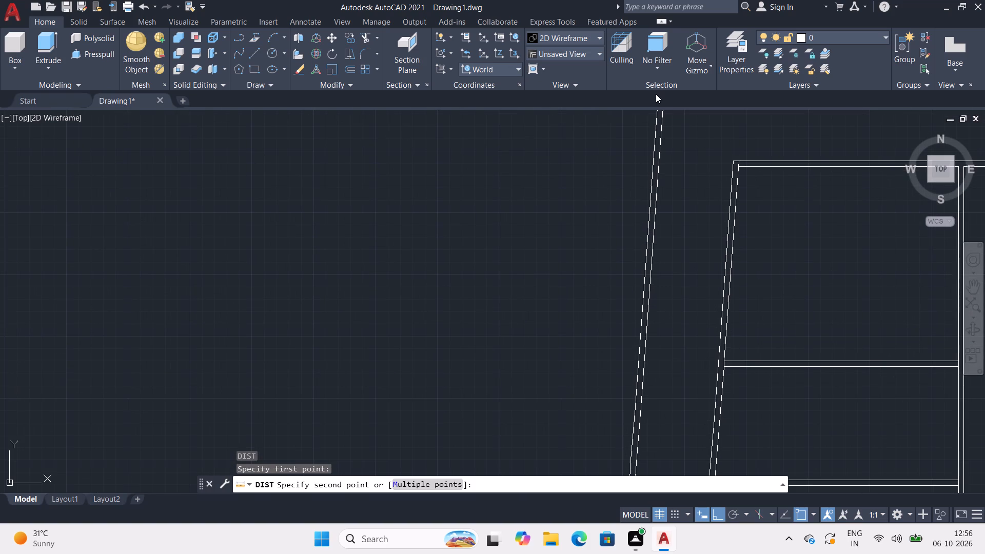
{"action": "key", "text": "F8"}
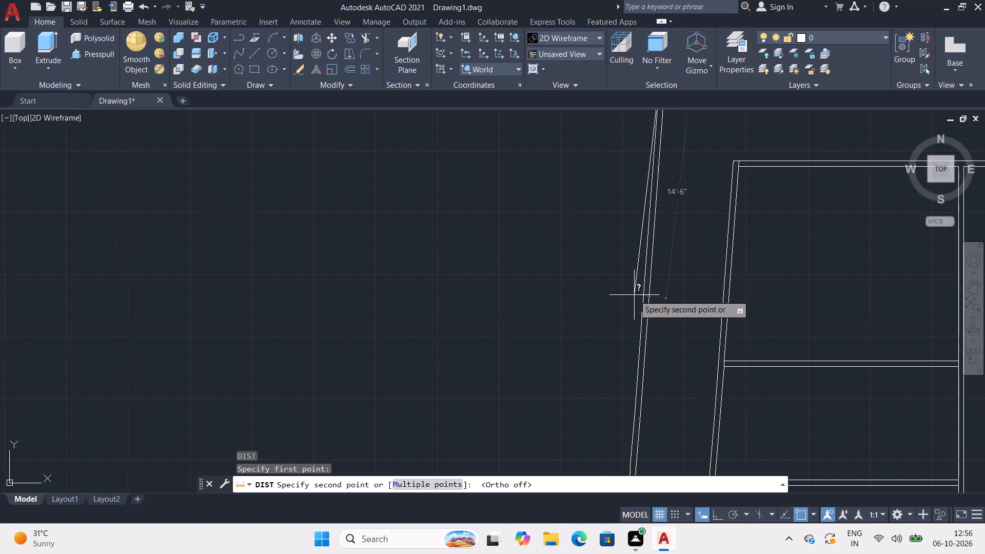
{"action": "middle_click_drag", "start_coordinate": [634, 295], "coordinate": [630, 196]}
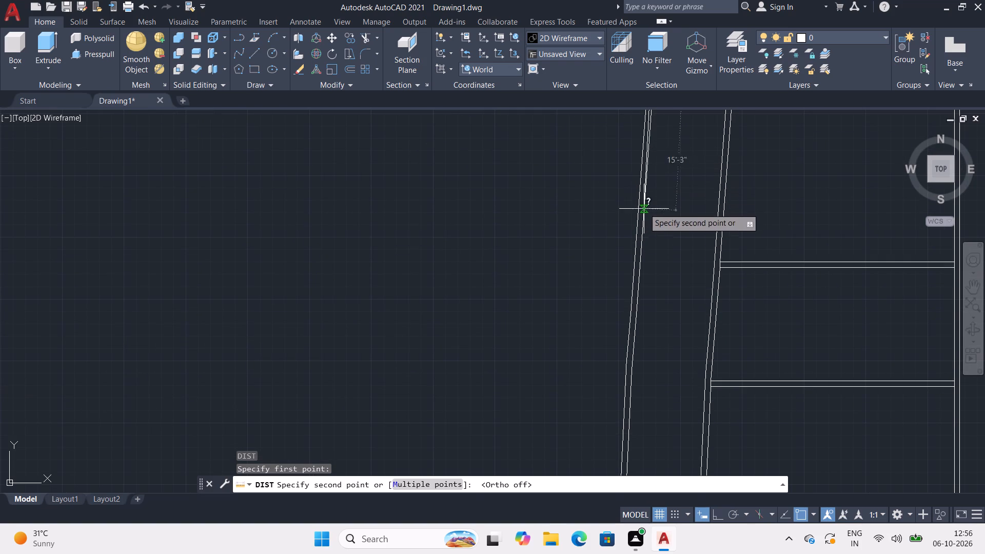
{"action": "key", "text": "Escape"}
Measure the distance from the site boundary's outer north-west corner south to just below the west boundary wall's second bend.
{"action": "key", "text": "d"}
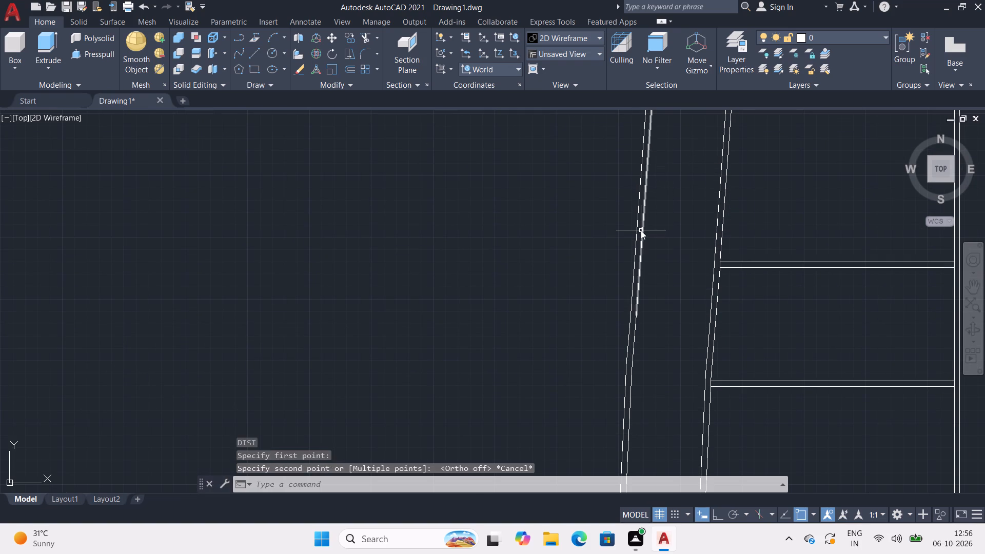
{"action": "key", "text": "i"}
{"action": "key", "text": "d"}
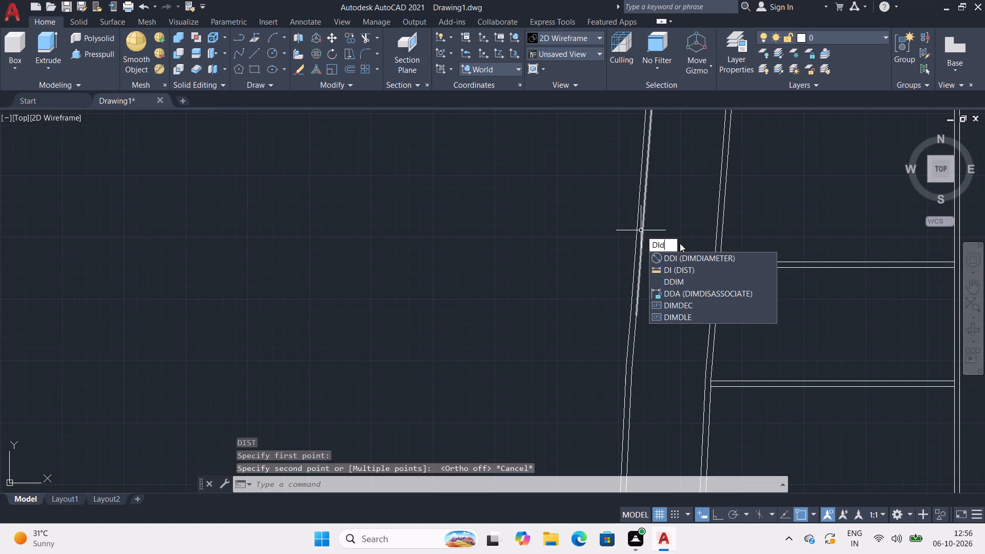
{"action": "key", "text": "BackSpace"}
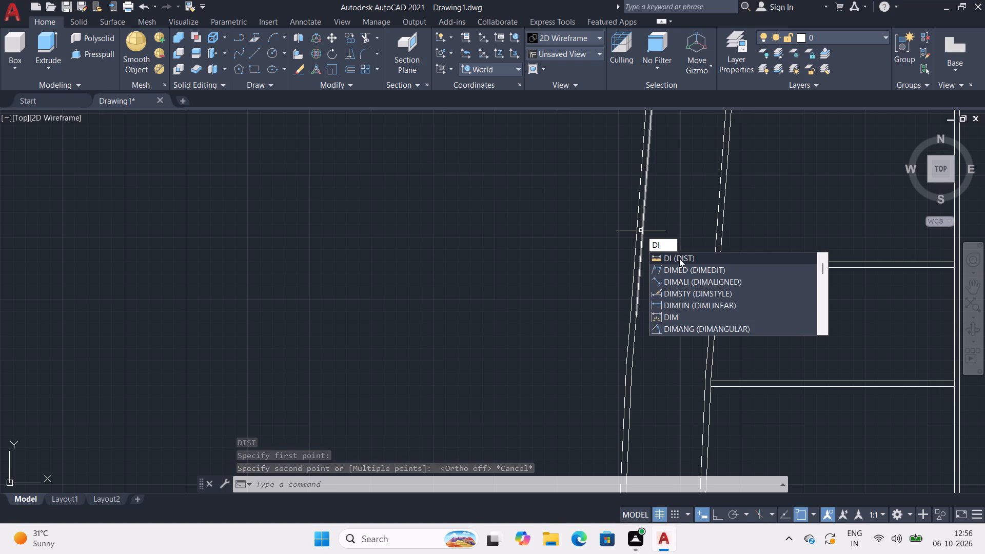
{"action": "left_click", "coordinate": [680, 258]}
{"action": "scroll", "coordinate": [664, 280], "scroll_direction": "down", "scroll_amount": 2}
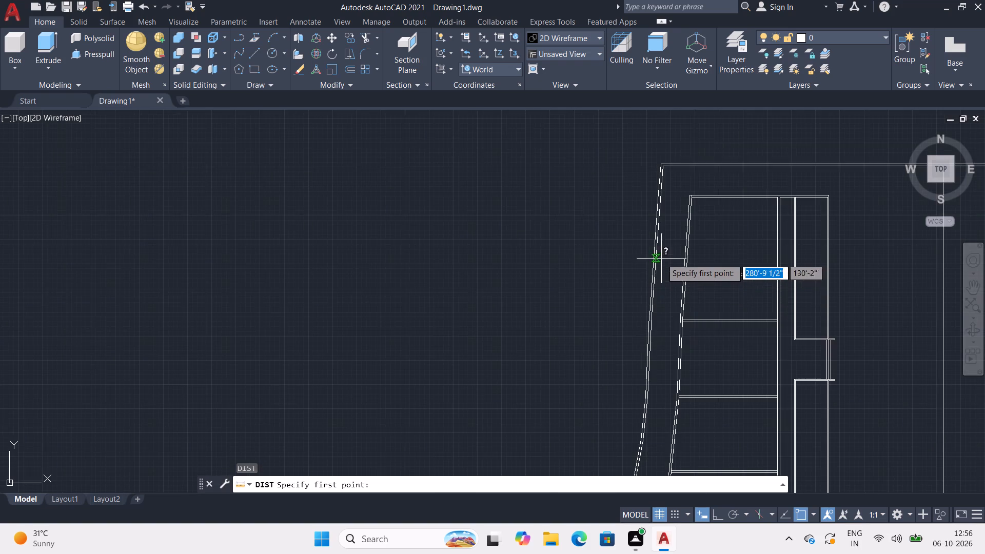
{"action": "middle_click_drag", "start_coordinate": [660, 260], "coordinate": [648, 311]}
{"action": "scroll", "coordinate": [648, 300], "scroll_direction": "down", "scroll_amount": 1}
{"action": "scroll", "coordinate": [648, 252], "scroll_direction": "up", "scroll_amount": 5}
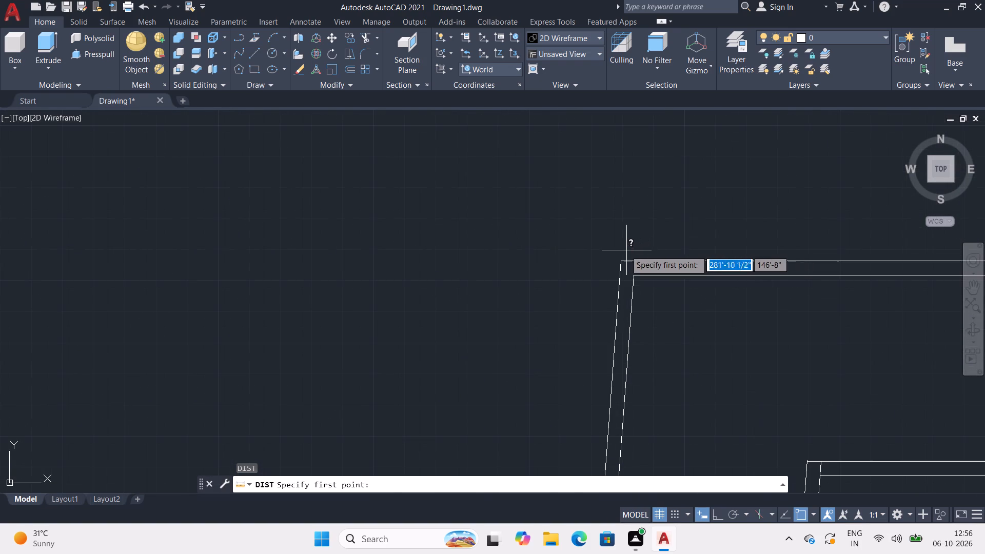
{"action": "left_click", "coordinate": [621, 262]}
{"action": "scroll", "coordinate": [619, 276], "scroll_direction": "down", "scroll_amount": 3}
{"action": "middle_click_drag", "start_coordinate": [619, 276], "coordinate": [732, 58]}
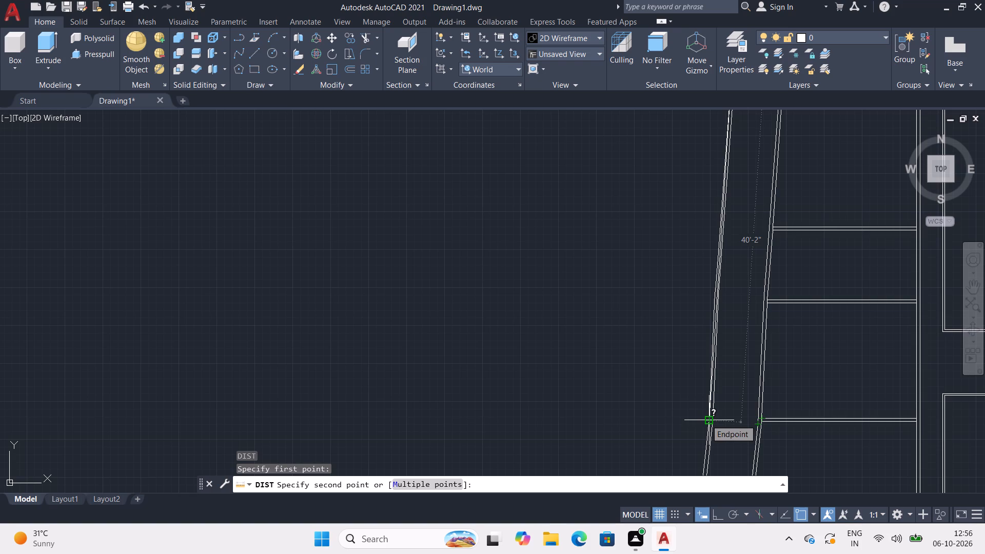
{"action": "middle_click_drag", "start_coordinate": [706, 420], "coordinate": [686, 309]}
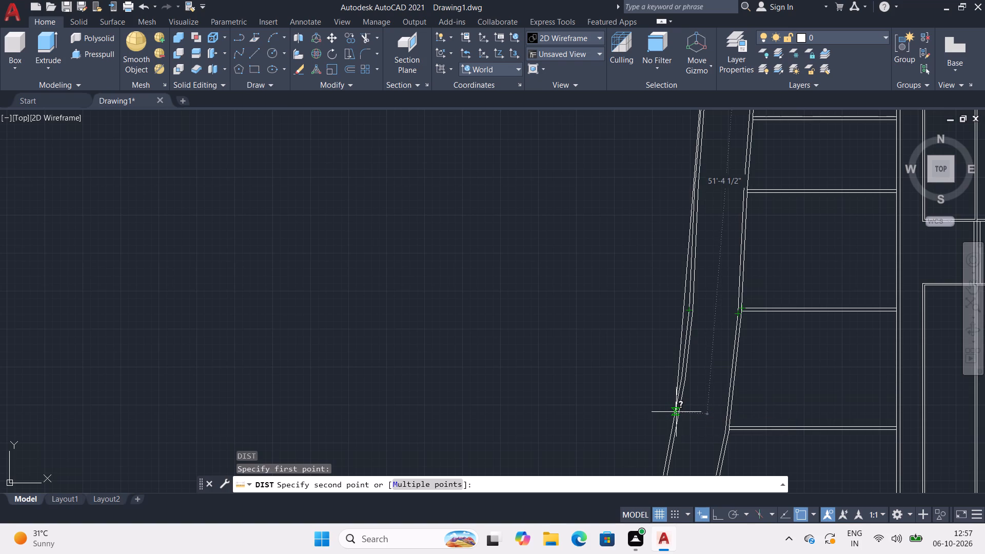
{"action": "left_click", "coordinate": [676, 412]}
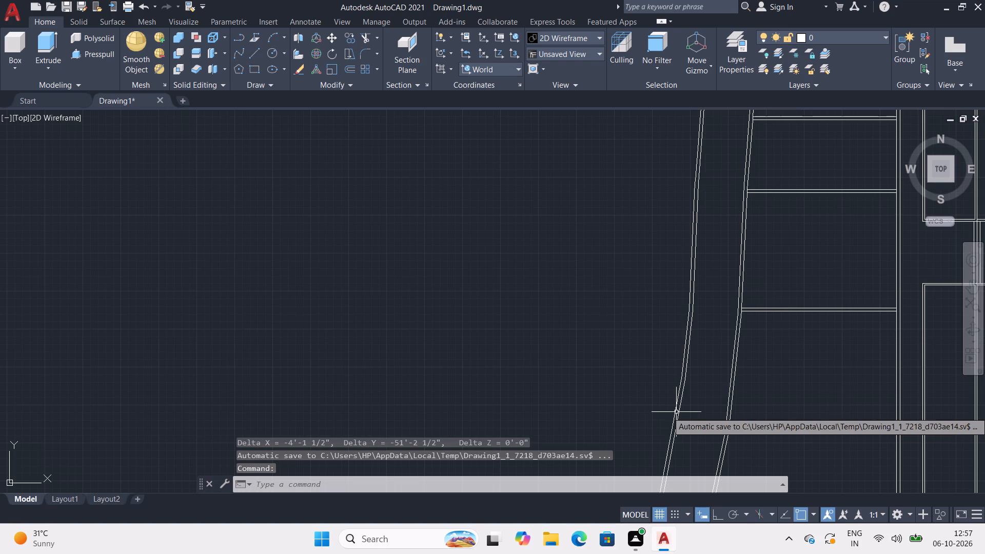
Draw a horizontal line about 16' long west from the fourth partition from the north, at the building's west wall, across the west boundary wall.
{"action": "middle_click_drag", "start_coordinate": [676, 412], "coordinate": [674, 287]}
{"action": "scroll", "coordinate": [671, 302], "scroll_direction": "down", "scroll_amount": 1}
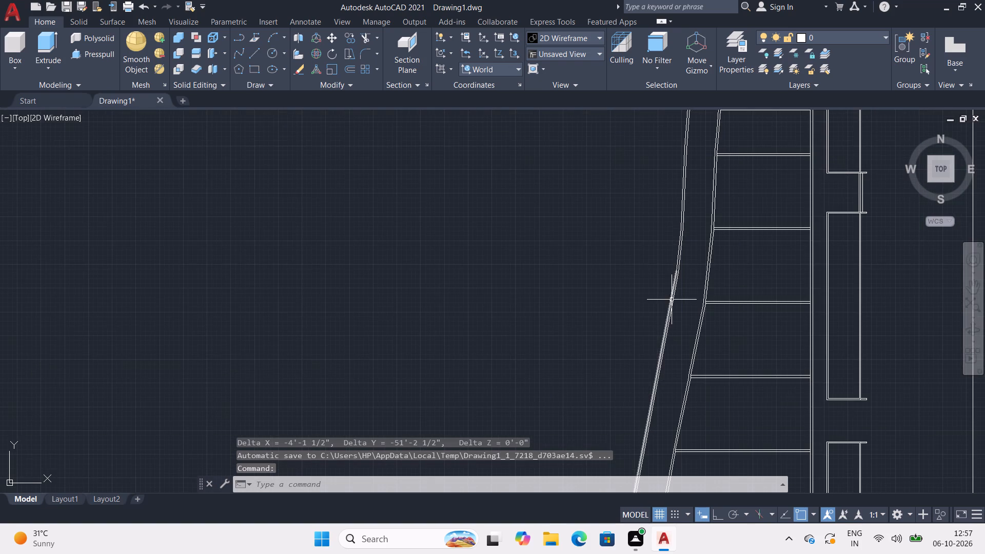
{"action": "scroll", "coordinate": [679, 295], "scroll_direction": "down", "scroll_amount": 1}
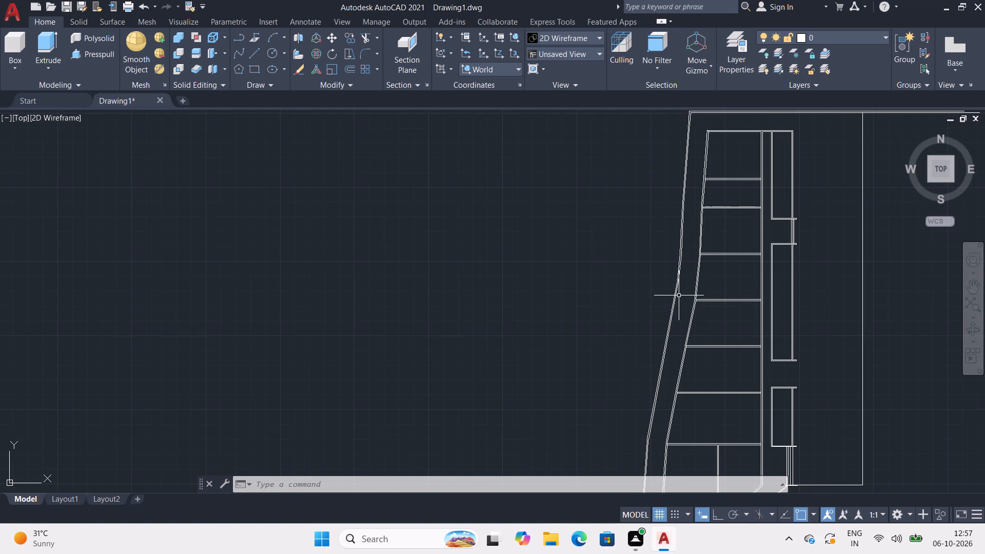
{"action": "middle_click_drag", "start_coordinate": [677, 289], "coordinate": [674, 254]}
{"action": "middle_click_drag", "start_coordinate": [679, 275], "coordinate": [675, 257]}
{"action": "scroll", "coordinate": [675, 257], "scroll_direction": "up", "scroll_amount": 2}
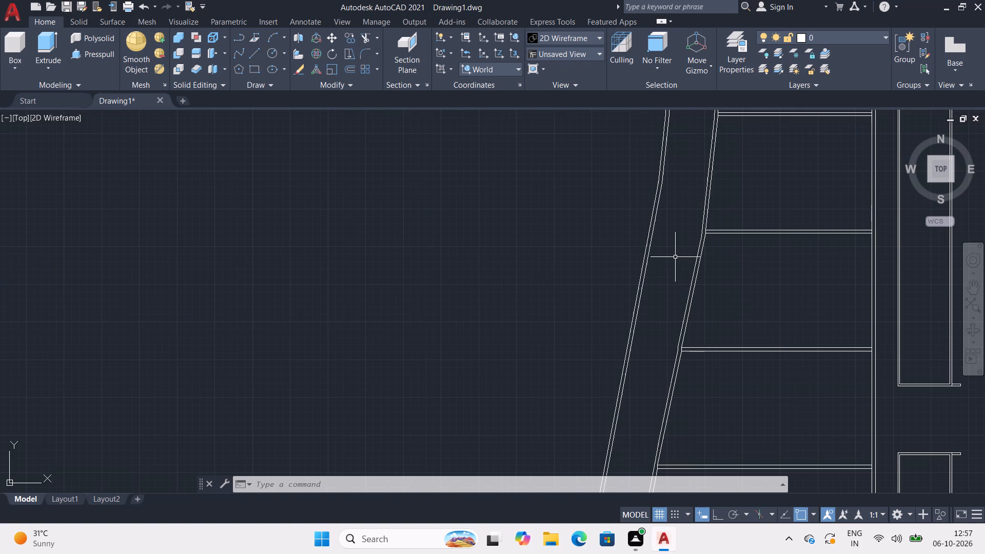
{"action": "middle_click_drag", "start_coordinate": [671, 242], "coordinate": [668, 334]}
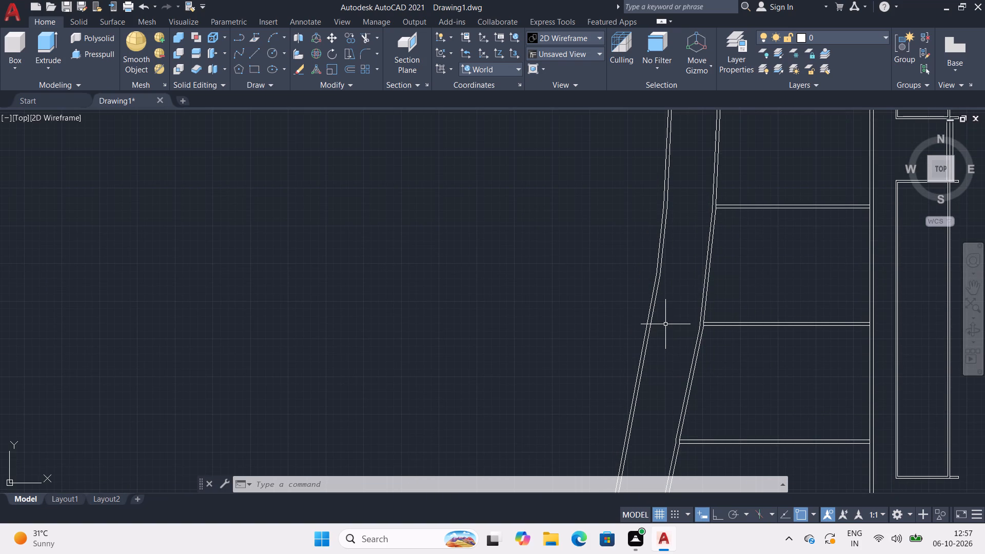
{"action": "key", "text": "l"}
{"action": "key", "text": "Return"}
{"action": "left_click", "coordinate": [700, 321]}
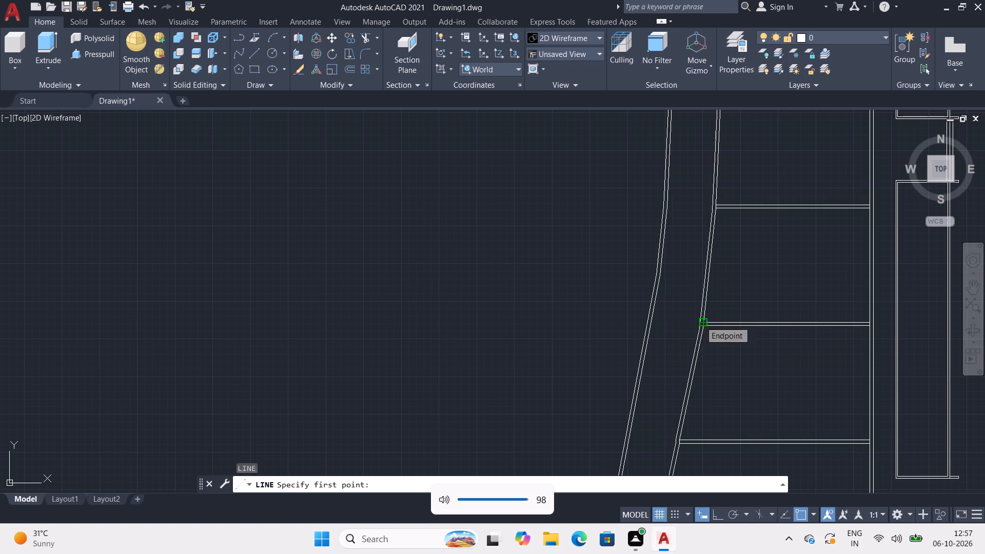
{"action": "key", "text": "F8"}
{"action": "left_click", "coordinate": [559, 335]}
{"action": "key", "text": "space"}
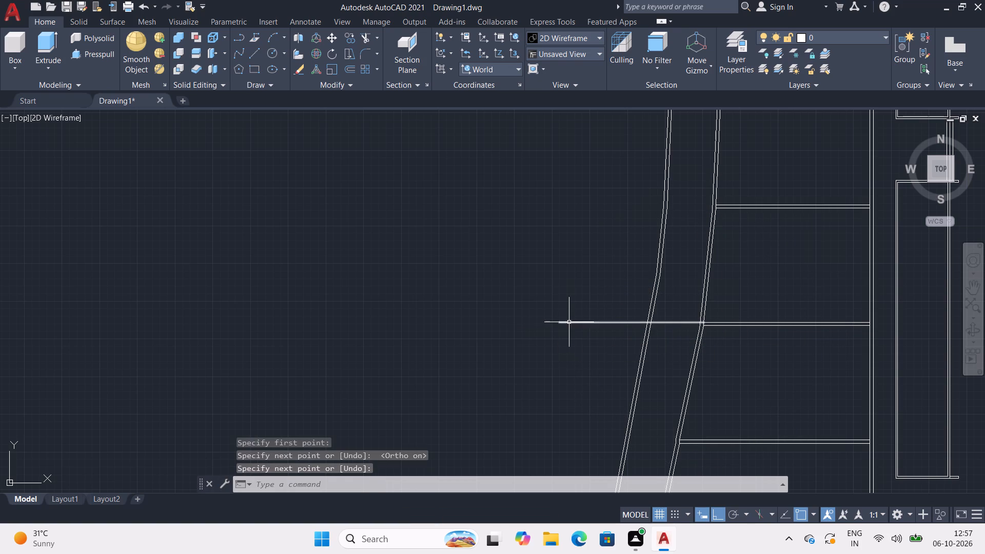
{"action": "middle_click_drag", "start_coordinate": [569, 322], "coordinate": [586, 120]}
{"action": "middle_click_drag", "start_coordinate": [650, 173], "coordinate": [594, 290]}
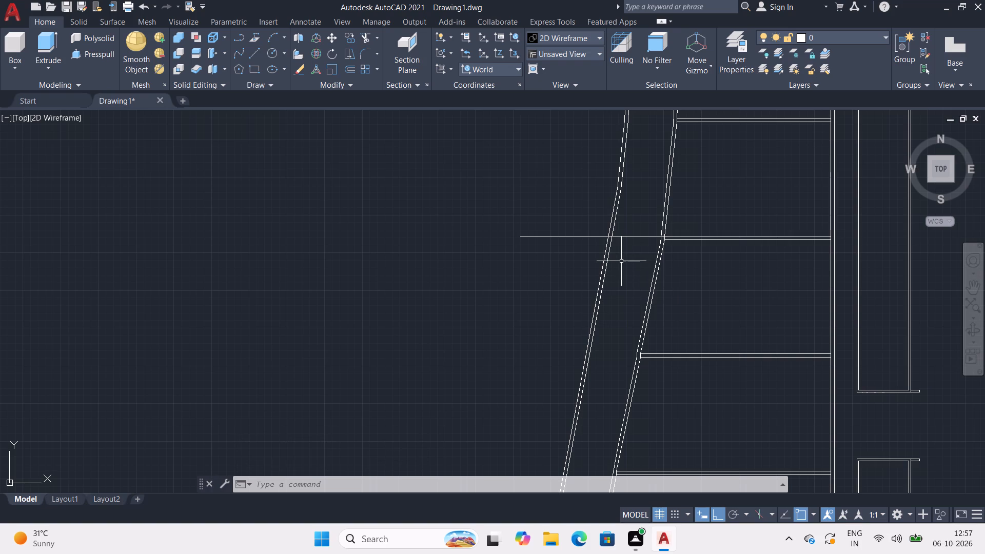
Draw a 105'2" line from where the horizontal reference line meets the west boundary wall's outer face, south along the wall's slope.
{"action": "key", "text": "l"}
{"action": "key", "text": "Return"}
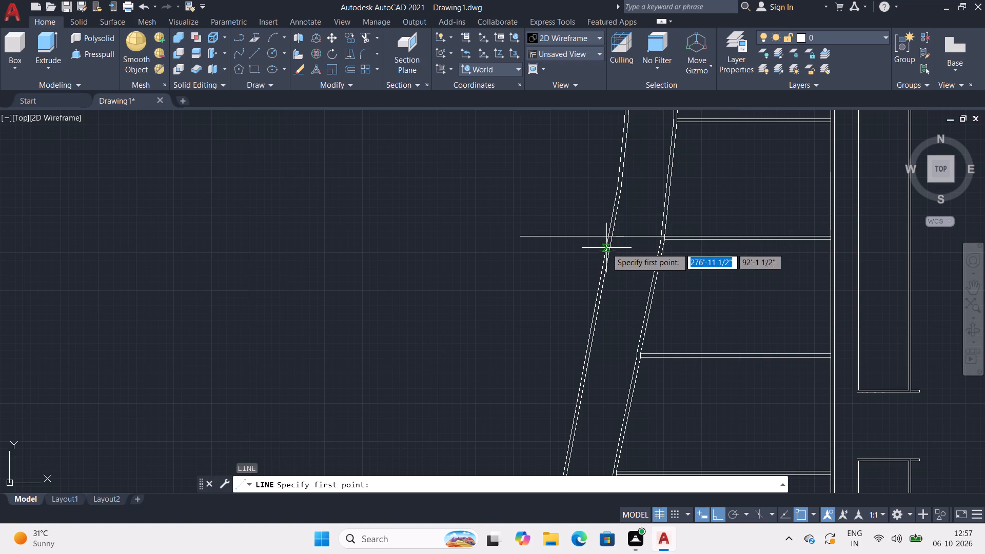
{"action": "left_click", "coordinate": [608, 236]}
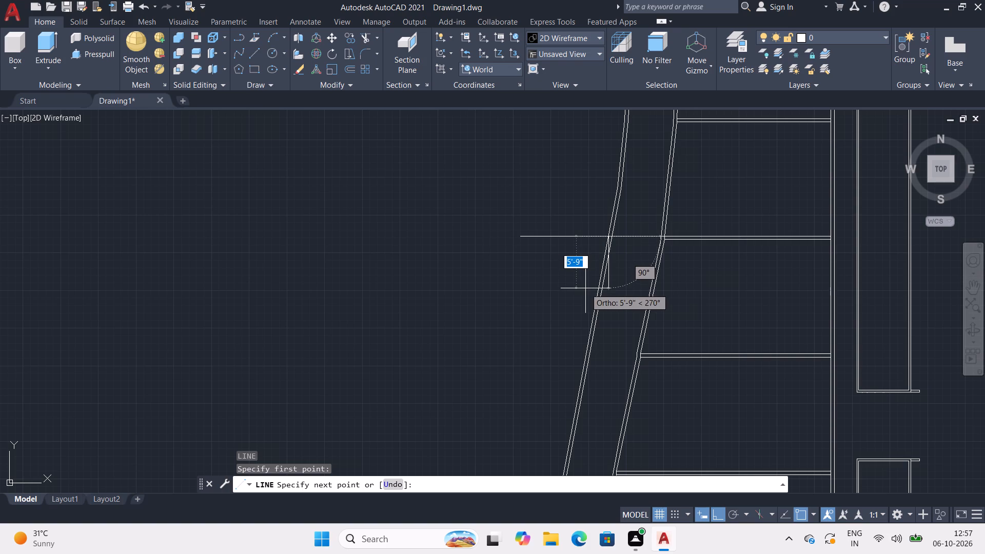
{"action": "key", "text": "F8"}
{"action": "middle_click_drag", "start_coordinate": [585, 288], "coordinate": [583, 240]}
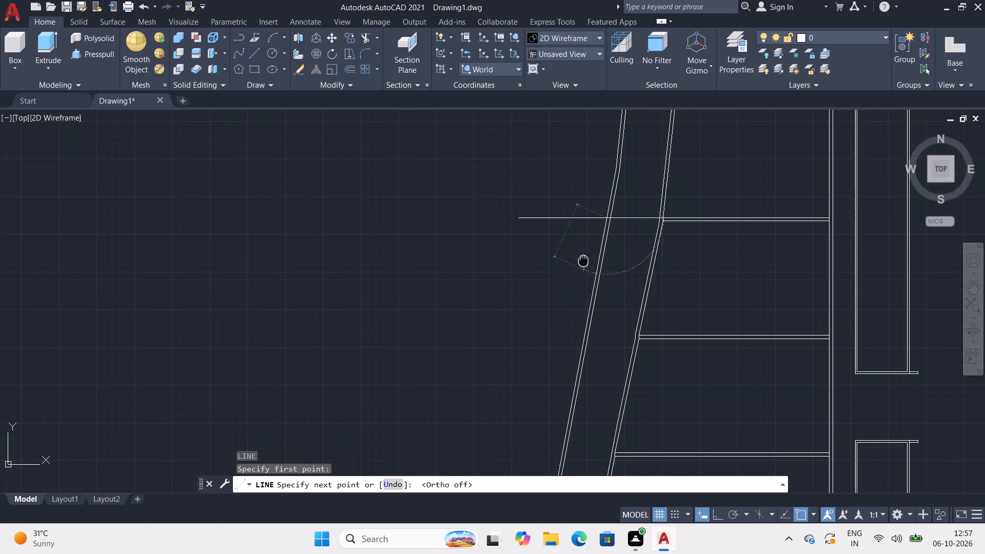
{"action": "middle_click_drag", "start_coordinate": [583, 240], "coordinate": [585, 143]}
{"action": "scroll", "coordinate": [587, 154], "scroll_direction": "down", "scroll_amount": 2}
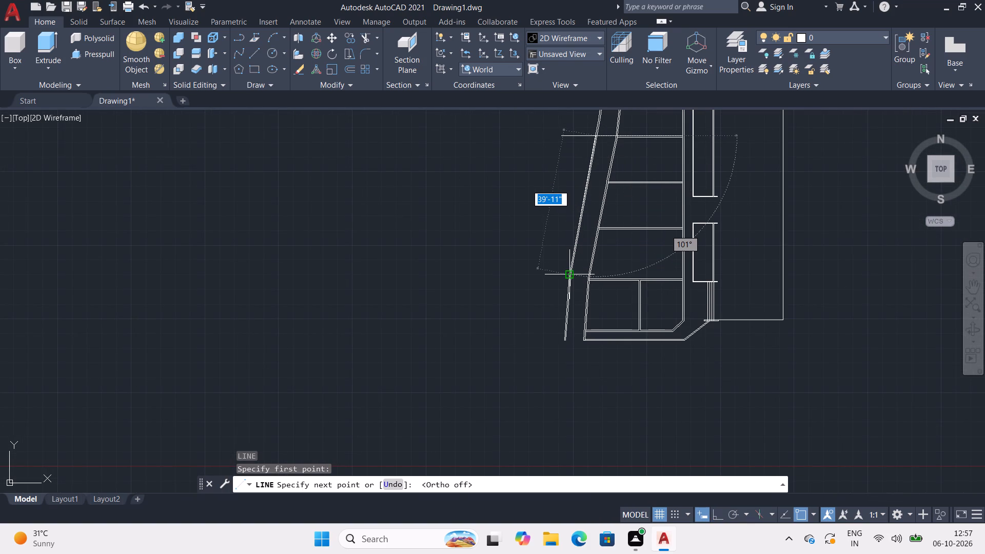
{"action": "middle_click_drag", "start_coordinate": [568, 275], "coordinate": [568, 248]}
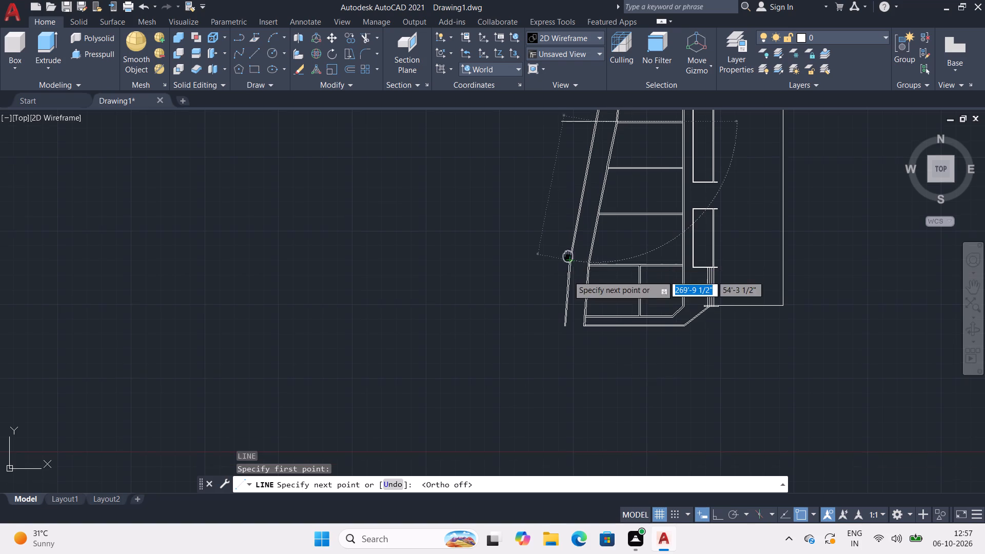
{"action": "middle_click_drag", "start_coordinate": [568, 248], "coordinate": [568, 239]}
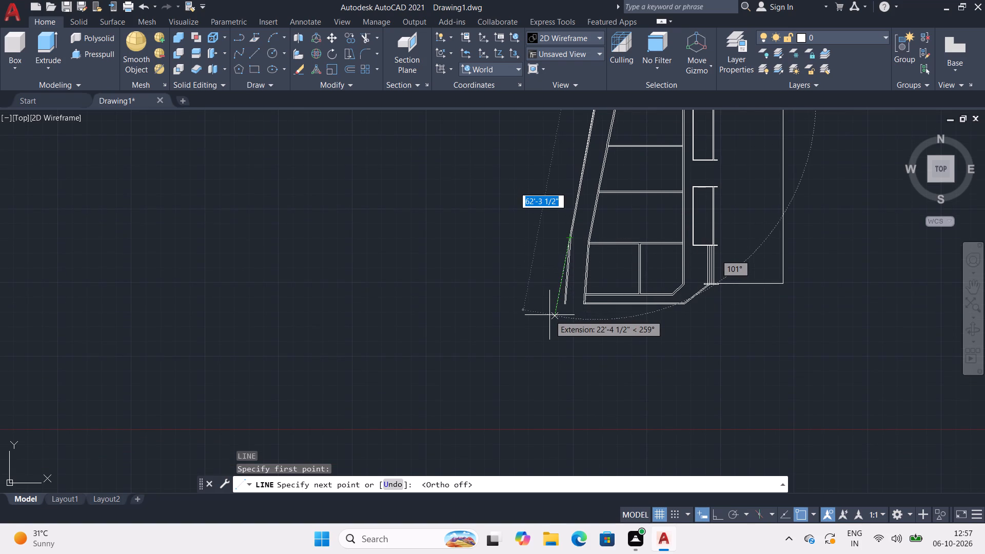
{"action": "type", "text": "105'"}
{"action": "type", "text": "2\""}
{"action": "key", "text": "Return"}
{"action": "key", "text": "Escape"}
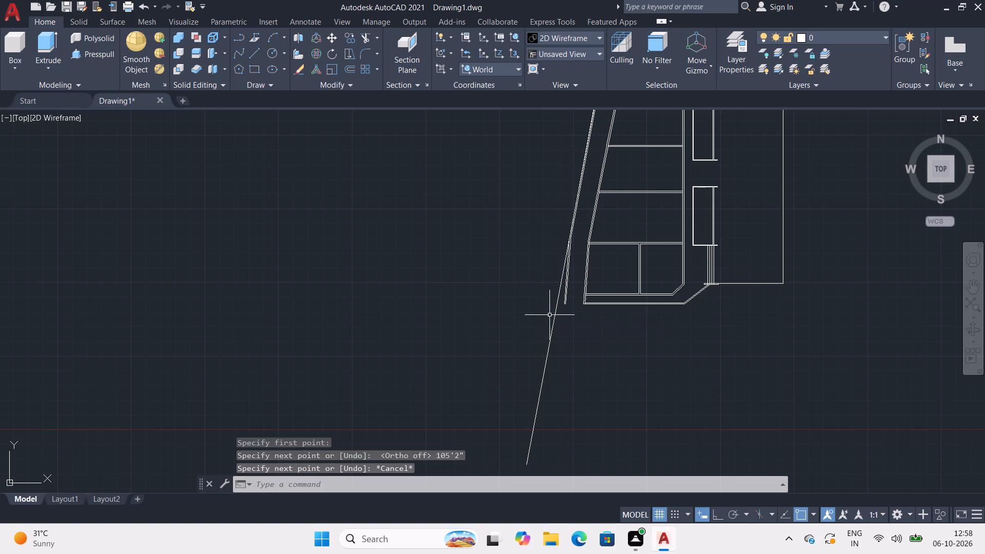
Trim away both face lines of the old west boundary wall segment below its southernmost bend, beside the new sloping line.
{"action": "middle_click_drag", "start_coordinate": [562, 324], "coordinate": [596, 379]}
{"action": "scroll", "coordinate": [610, 312], "scroll_direction": "up", "scroll_amount": 1}
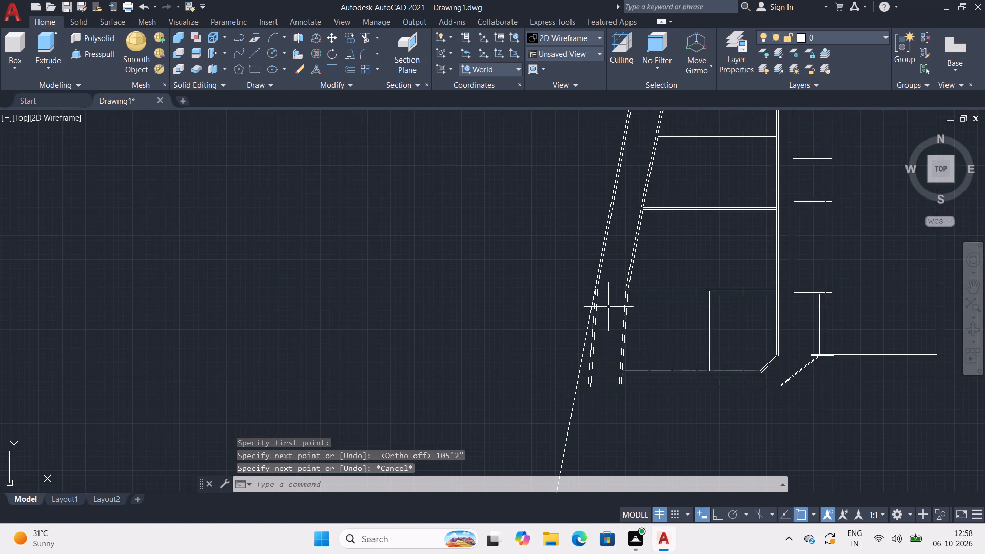
{"action": "scroll", "coordinate": [599, 318], "scroll_direction": "up", "scroll_amount": 4}
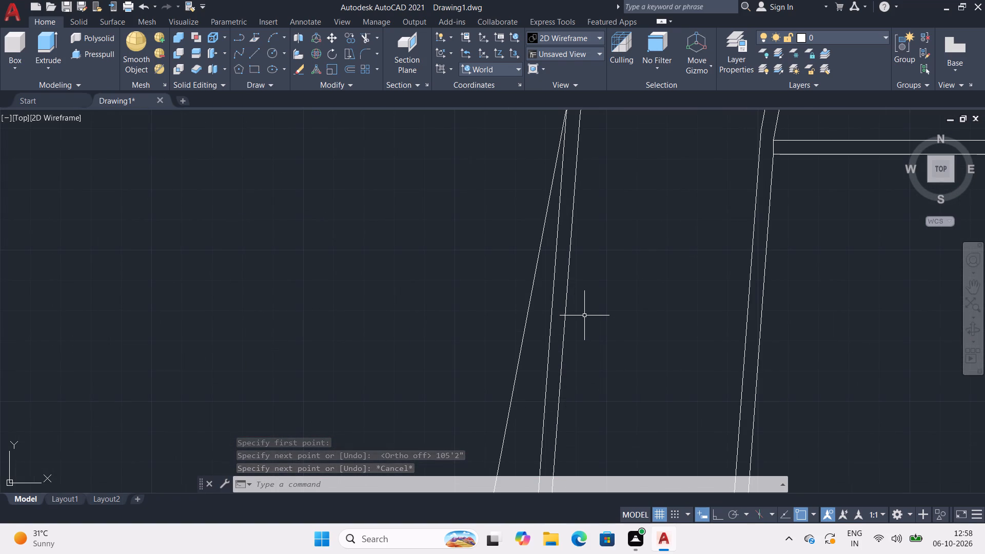
{"action": "type", "text": "tr"}
{"action": "key", "text": "Return"}
{"action": "left_click_drag", "start_coordinate": [584, 315], "coordinate": [563, 324]}
{"action": "middle_click_drag", "start_coordinate": [563, 325], "coordinate": [735, 503]}
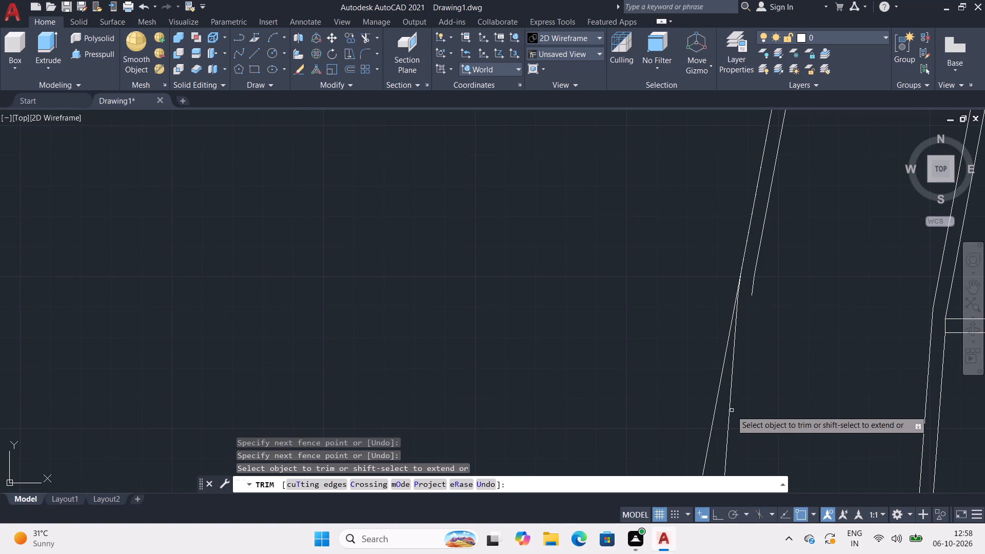
{"action": "left_click", "coordinate": [731, 410]}
{"action": "middle_click_drag", "start_coordinate": [735, 374], "coordinate": [796, 552]}
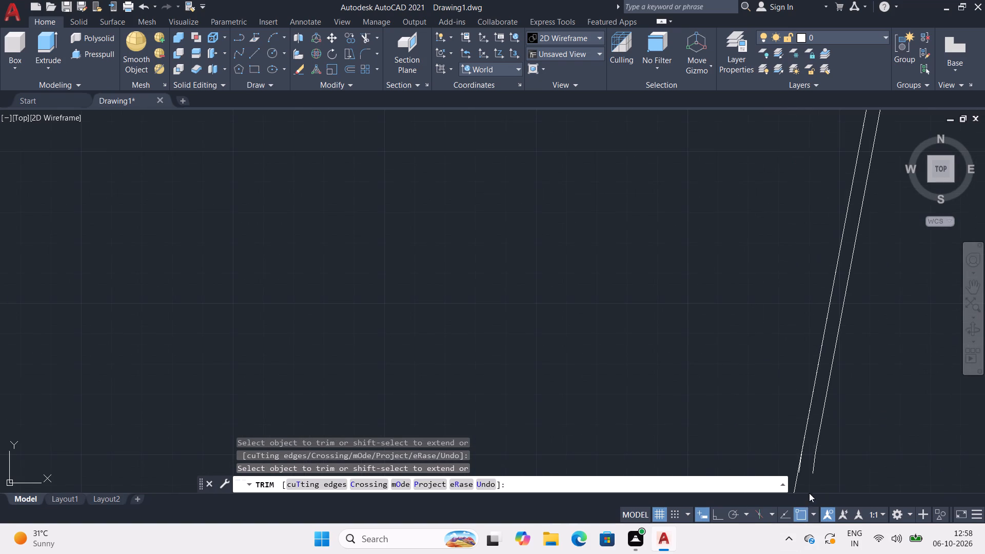
{"action": "scroll", "coordinate": [810, 486], "scroll_direction": "up", "scroll_amount": 2}
{"action": "scroll", "coordinate": [777, 443], "scroll_direction": "up", "scroll_amount": 3}
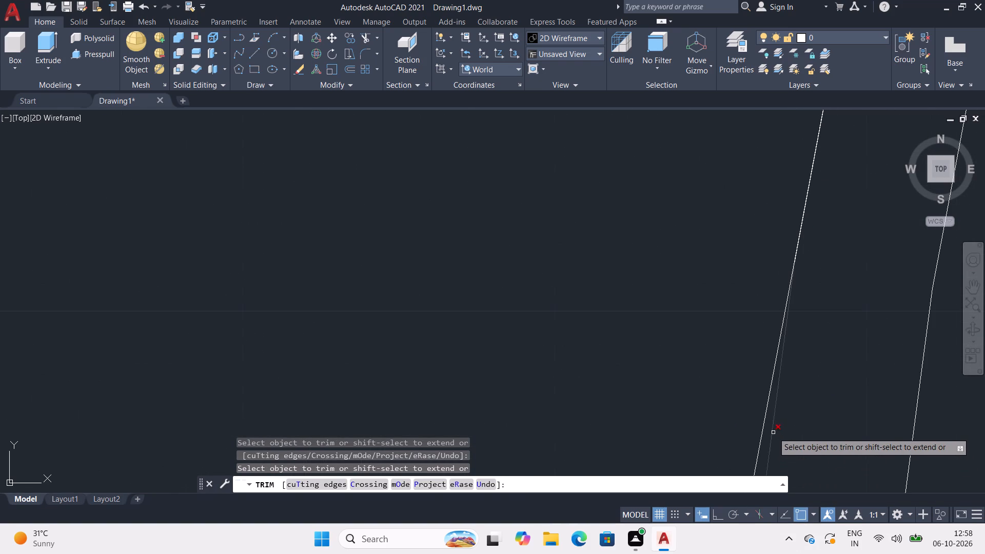
{"action": "left_click", "coordinate": [773, 432]}
{"action": "key", "text": "Escape"}
{"action": "key", "text": "Escape"}
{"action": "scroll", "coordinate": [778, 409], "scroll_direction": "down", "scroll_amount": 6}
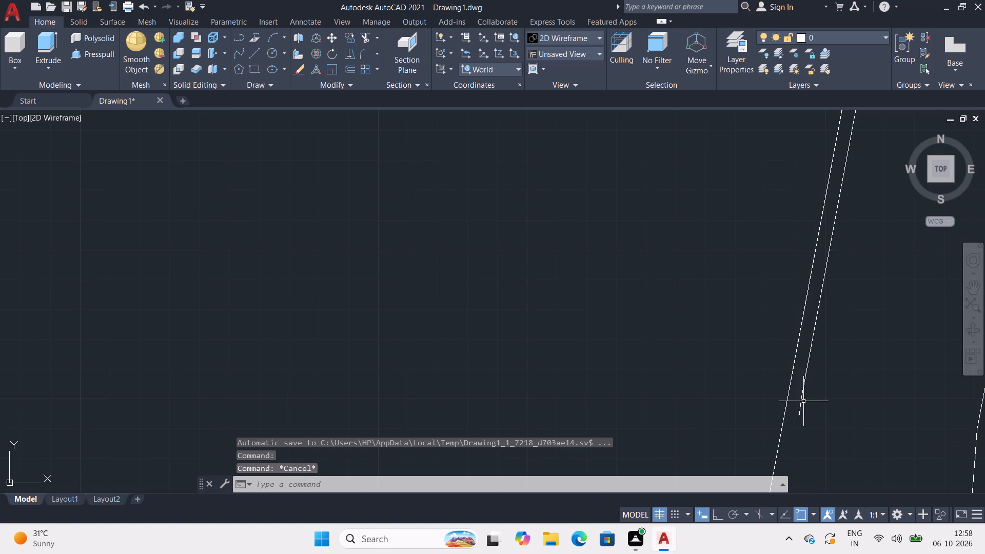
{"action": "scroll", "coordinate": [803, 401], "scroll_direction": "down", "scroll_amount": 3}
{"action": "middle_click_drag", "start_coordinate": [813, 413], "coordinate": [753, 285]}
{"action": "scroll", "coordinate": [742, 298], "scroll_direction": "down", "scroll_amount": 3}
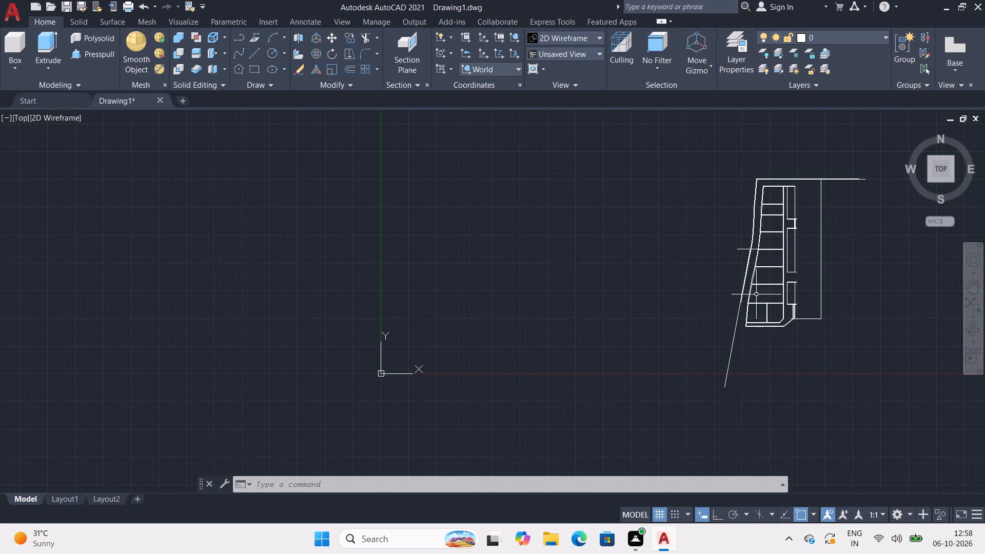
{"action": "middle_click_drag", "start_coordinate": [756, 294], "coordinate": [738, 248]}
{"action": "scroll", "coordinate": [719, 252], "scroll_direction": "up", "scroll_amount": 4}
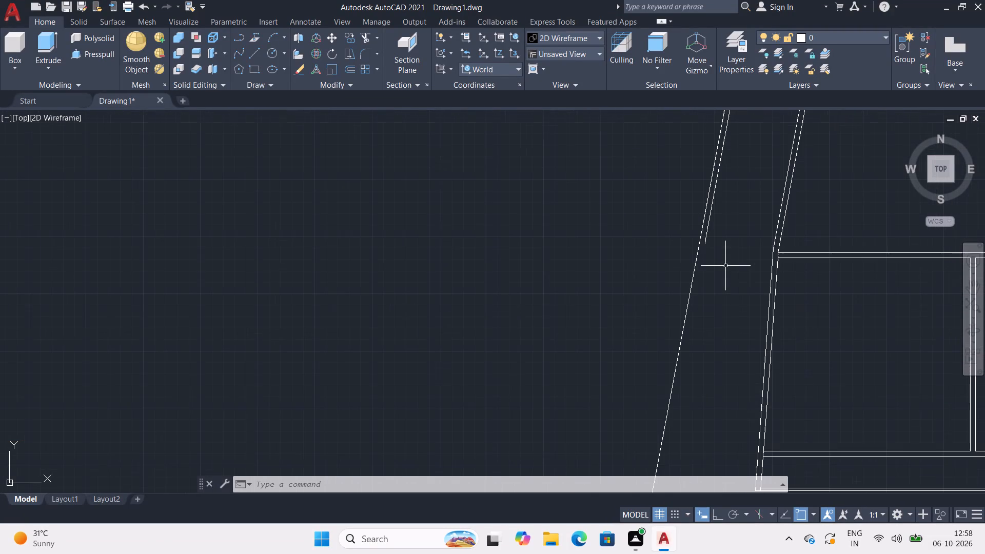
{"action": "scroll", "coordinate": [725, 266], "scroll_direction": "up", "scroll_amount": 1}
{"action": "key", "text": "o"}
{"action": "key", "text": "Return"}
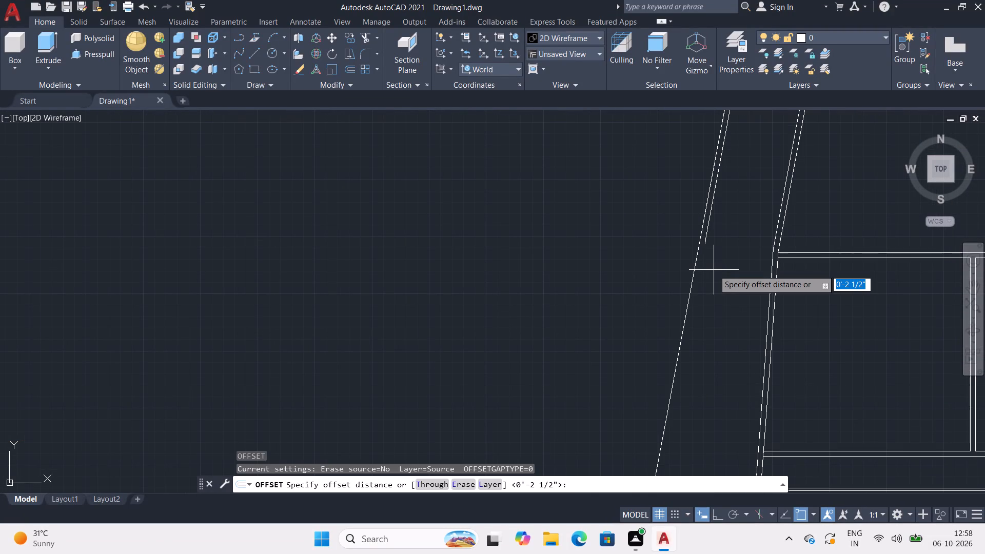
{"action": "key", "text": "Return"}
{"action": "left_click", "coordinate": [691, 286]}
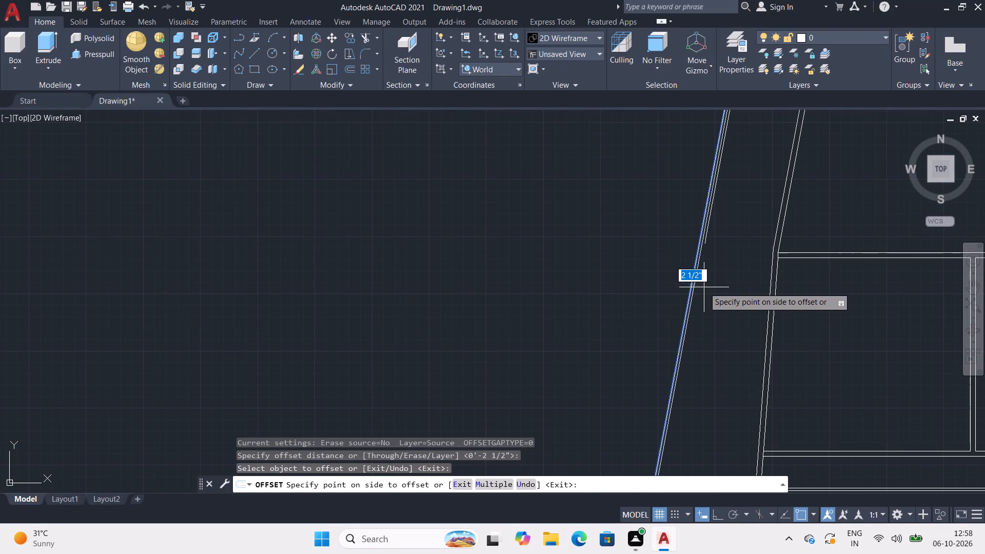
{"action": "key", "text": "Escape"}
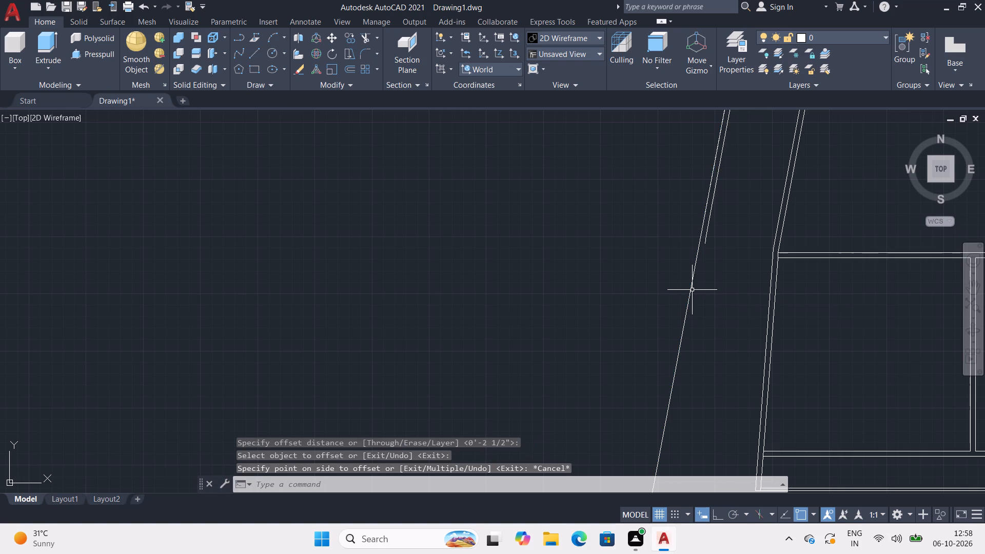
Offset the new 105'2" sloping line 4.5" to the east to form the boundary wall's inner face.
{"action": "key", "text": "o"}
{"action": "key", "text": "Return"}
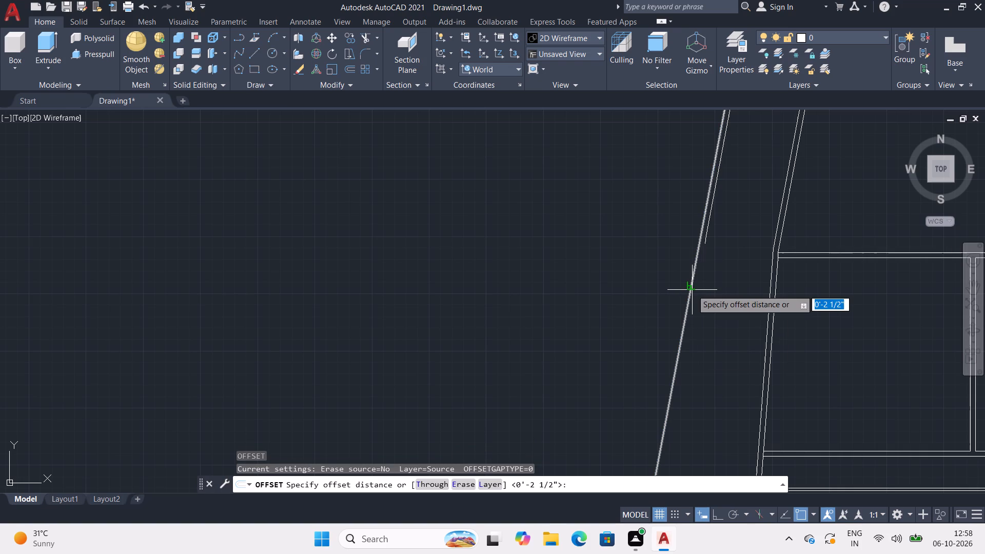
{"action": "type", "text": "4.5\""}
{"action": "key", "text": "Return"}
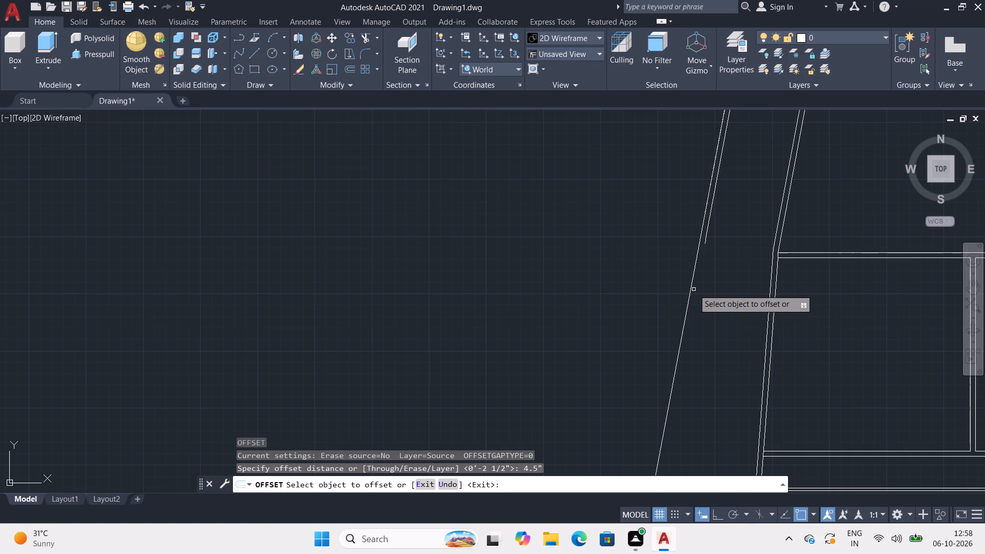
{"action": "left_click", "coordinate": [691, 289]}
{"action": "left_click", "coordinate": [698, 297]}
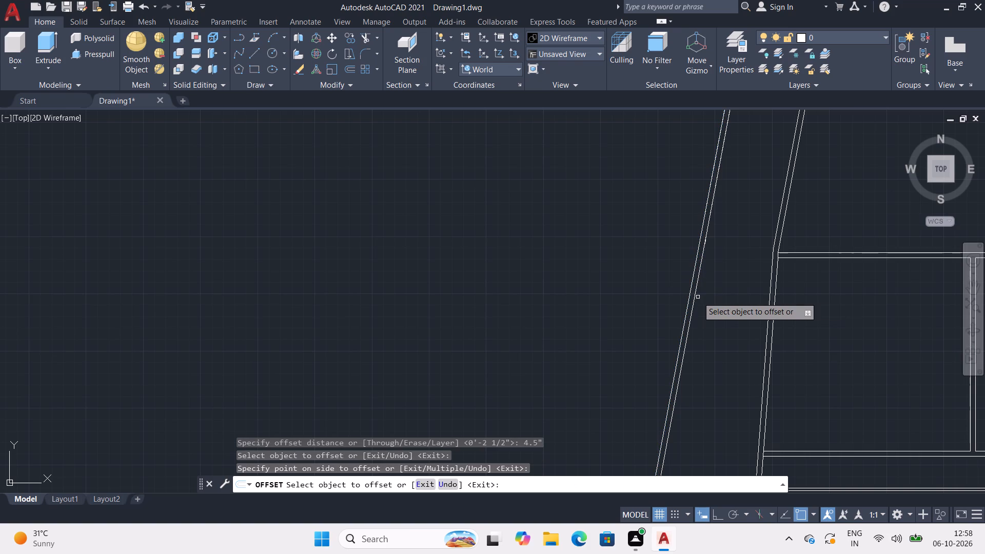
{"action": "key", "text": "Escape"}
Delete the horizontal reference line crossing the west boundary wall at the fourth partition from the north.
{"action": "scroll", "coordinate": [698, 297], "scroll_direction": "down", "scroll_amount": 4}
{"action": "middle_click_drag", "start_coordinate": [710, 343], "coordinate": [710, 328]}
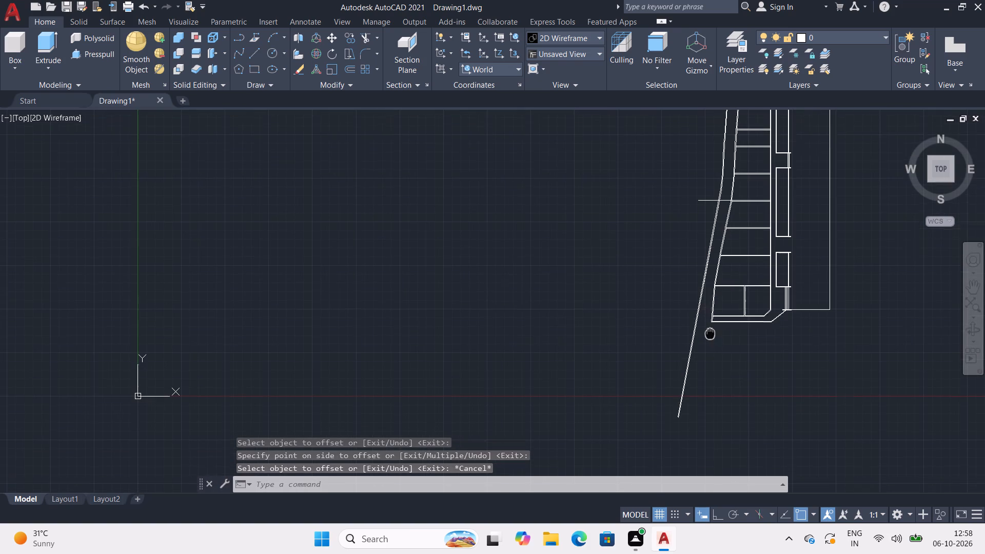
{"action": "middle_click_drag", "start_coordinate": [710, 328], "coordinate": [691, 194]}
{"action": "middle_click_drag", "start_coordinate": [691, 198], "coordinate": [697, 366]}
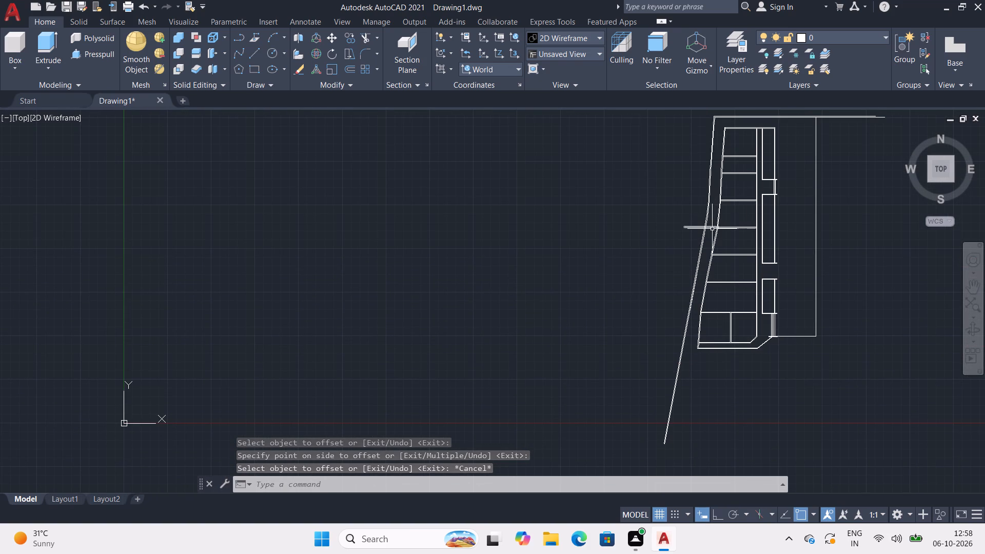
{"action": "left_click", "coordinate": [712, 228]}
{"action": "key", "text": "Delete"}
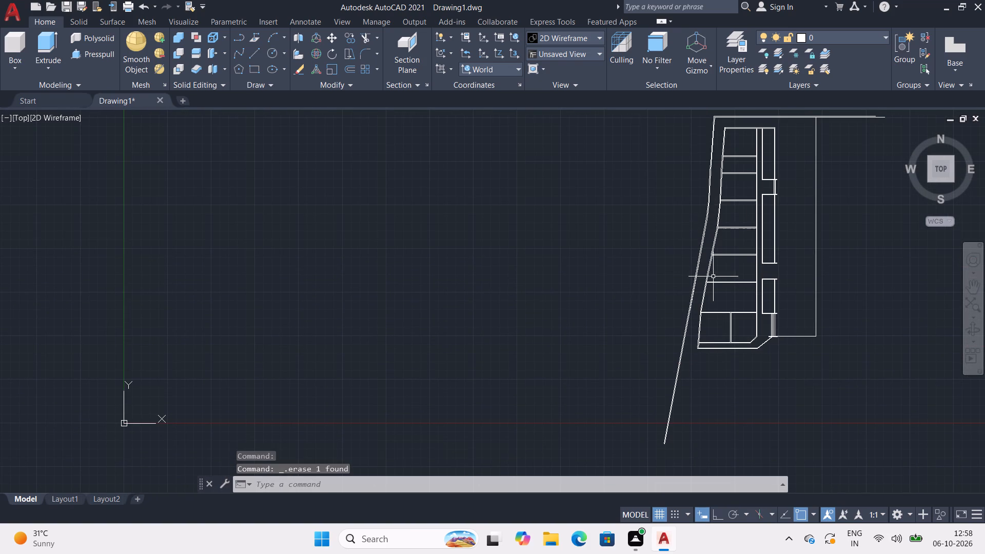
Draw a 21'8.5" line straight south from the building's south wall outer face, a short way west of the southeast diagonal wall.
{"action": "scroll", "coordinate": [712, 287], "scroll_direction": "down", "scroll_amount": 1}
{"action": "middle_click_drag", "start_coordinate": [709, 306], "coordinate": [702, 199]}
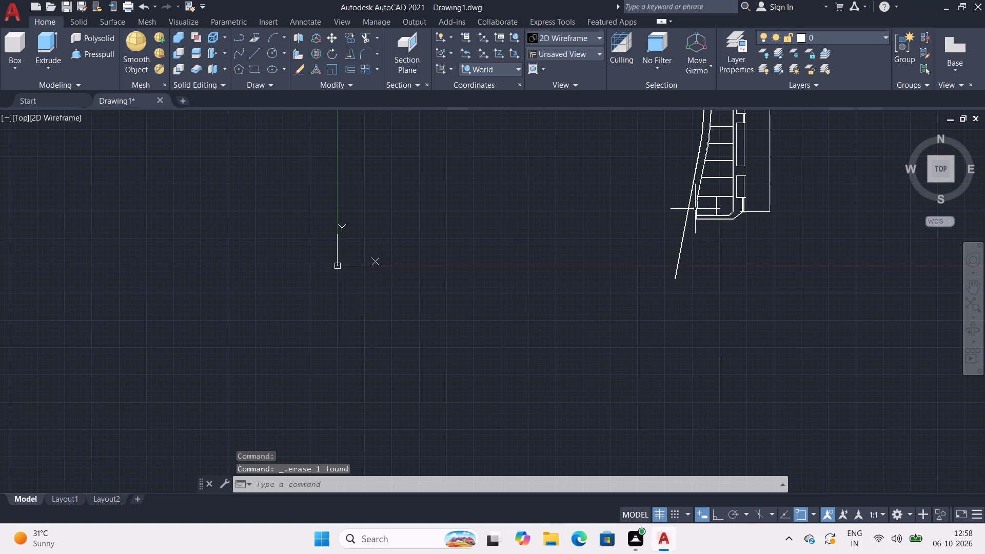
{"action": "middle_click_drag", "start_coordinate": [694, 209], "coordinate": [673, 199]}
{"action": "middle_click_drag", "start_coordinate": [741, 191], "coordinate": [729, 194]}
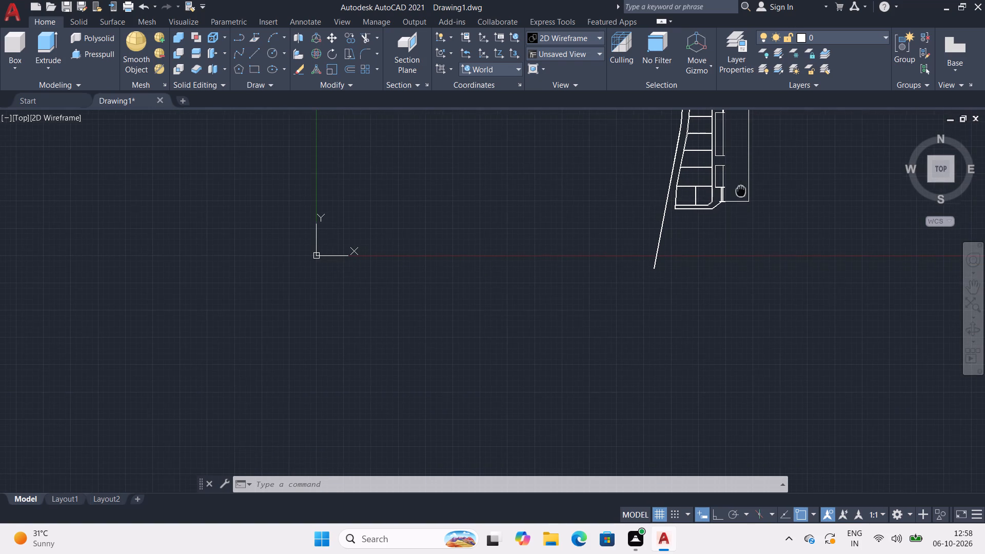
{"action": "middle_click_drag", "start_coordinate": [729, 194], "coordinate": [656, 219]}
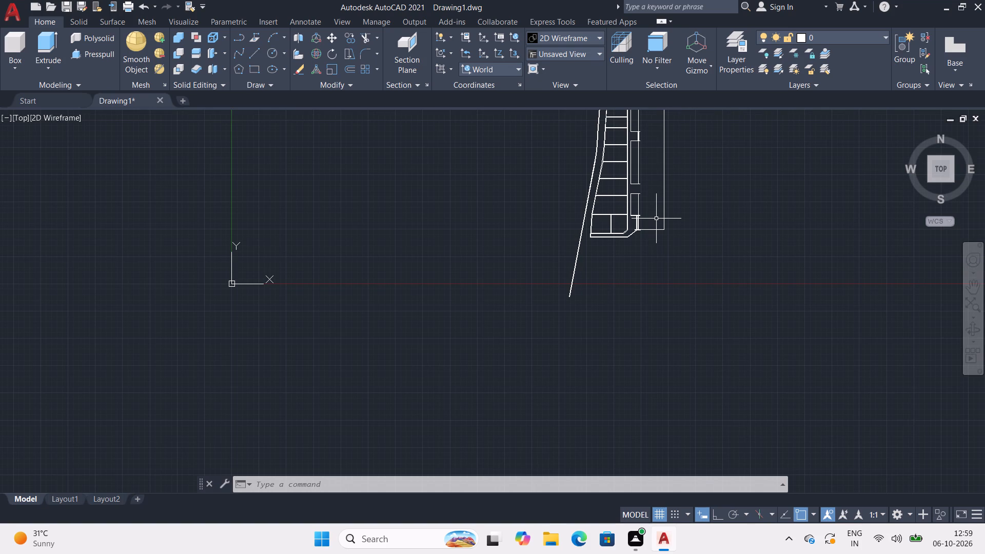
{"action": "middle_click_drag", "start_coordinate": [656, 219], "coordinate": [677, 137]}
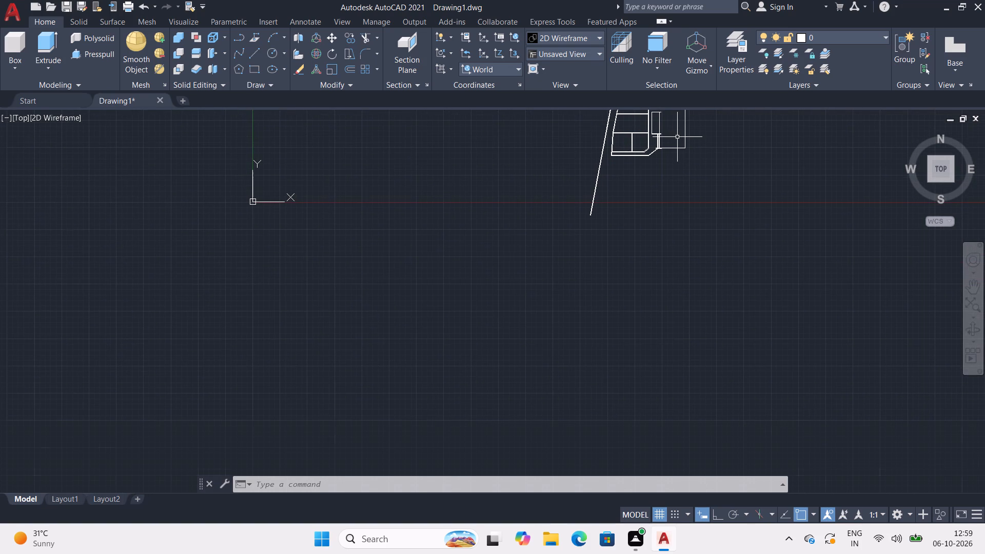
{"action": "middle_click_drag", "start_coordinate": [717, 153], "coordinate": [897, 225]}
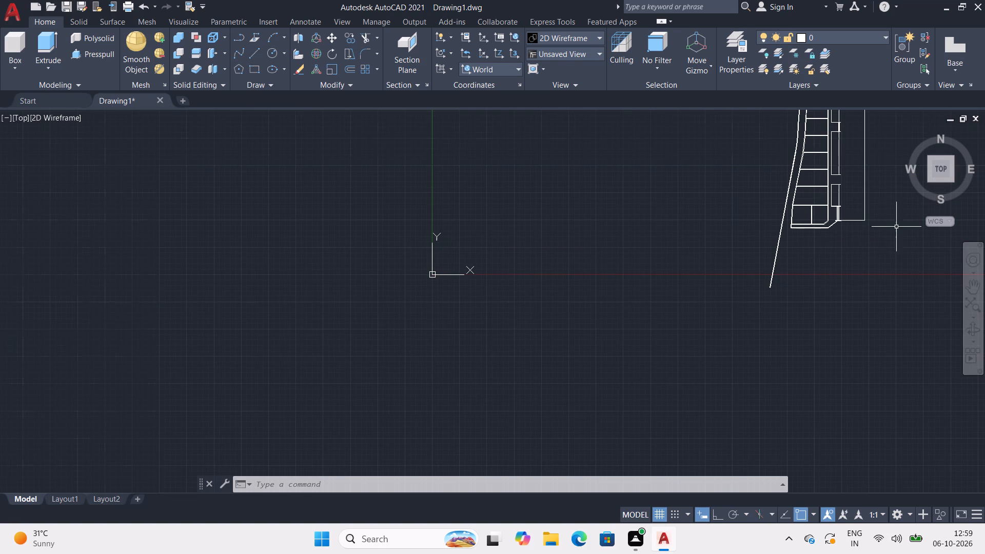
{"action": "middle_click_drag", "start_coordinate": [823, 227], "coordinate": [790, 196]}
{"action": "scroll", "coordinate": [789, 200], "scroll_direction": "up", "scroll_amount": 5}
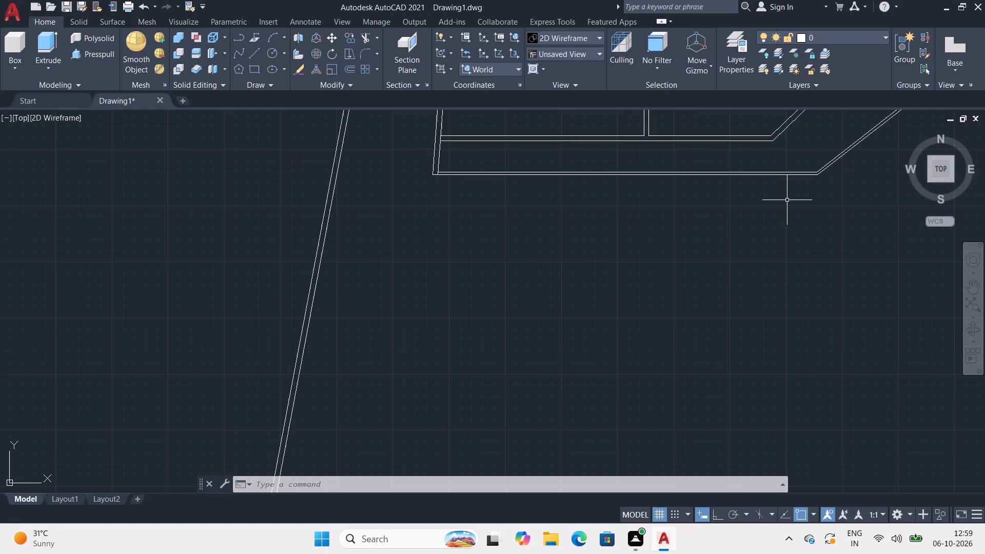
{"action": "key", "text": "l"}
{"action": "key", "text": "Return"}
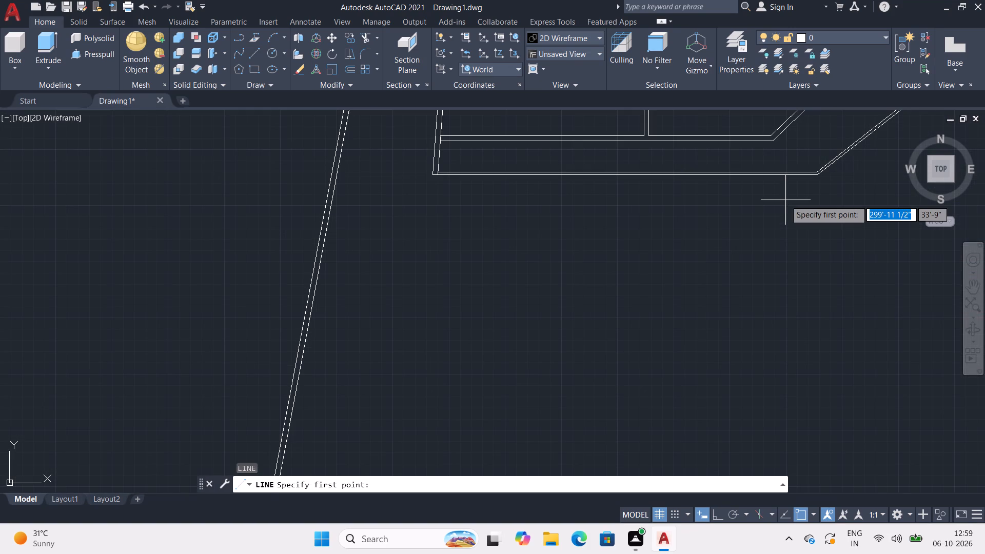
{"action": "middle_click_drag", "start_coordinate": [785, 200], "coordinate": [804, 200]}
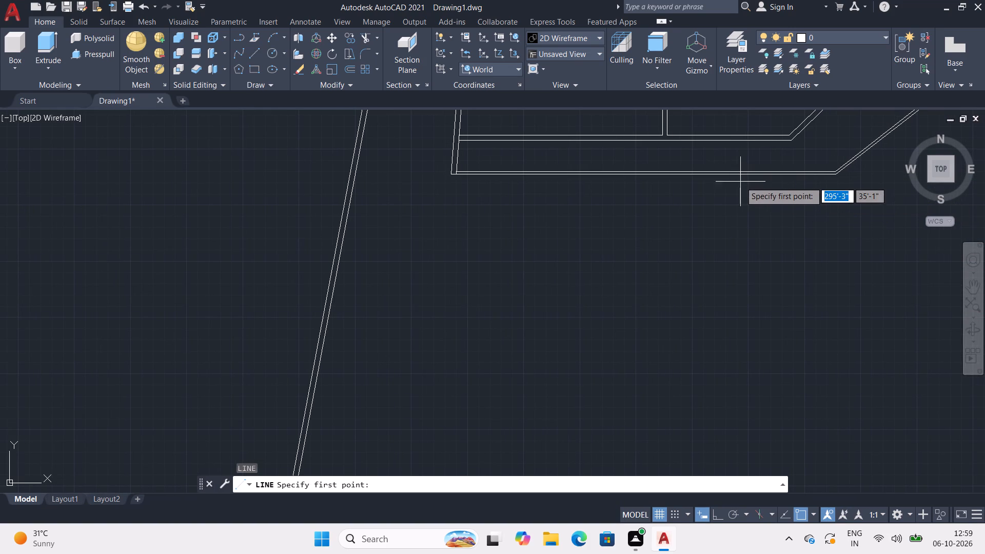
{"action": "scroll", "coordinate": [744, 173], "scroll_direction": "up", "scroll_amount": 2}
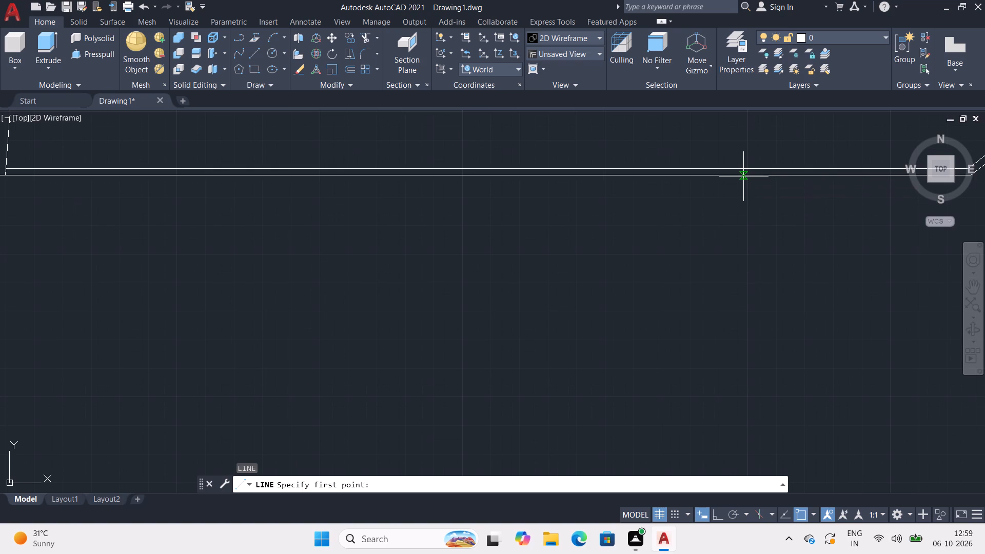
{"action": "left_click", "coordinate": [743, 176]}
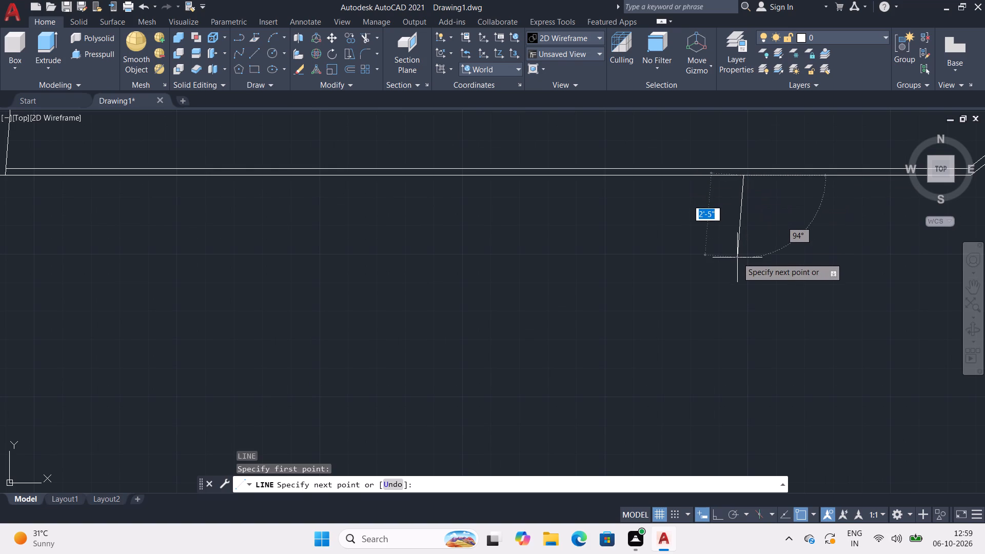
{"action": "key", "text": "F8"}
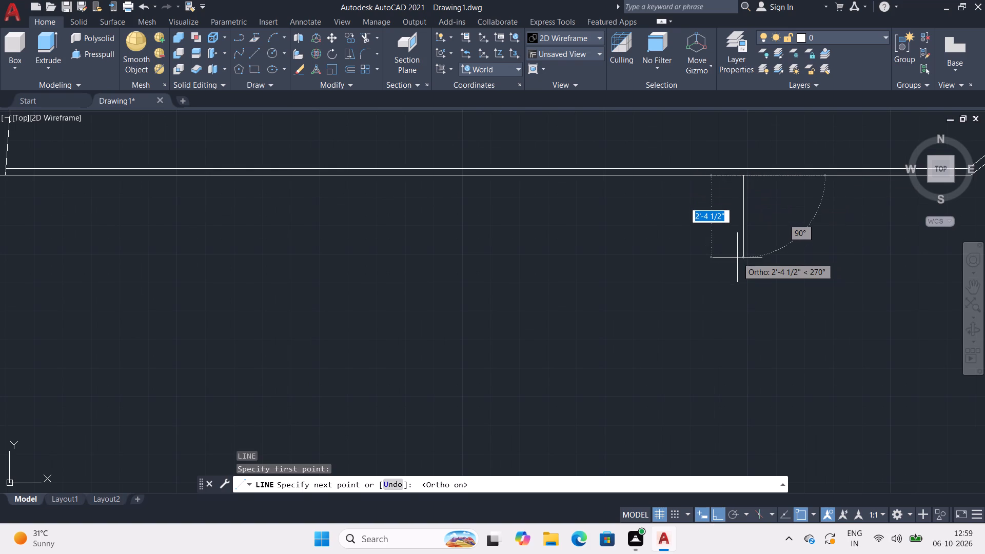
{"action": "type", "text": "21'"}
{"action": "key", "text": "5"}
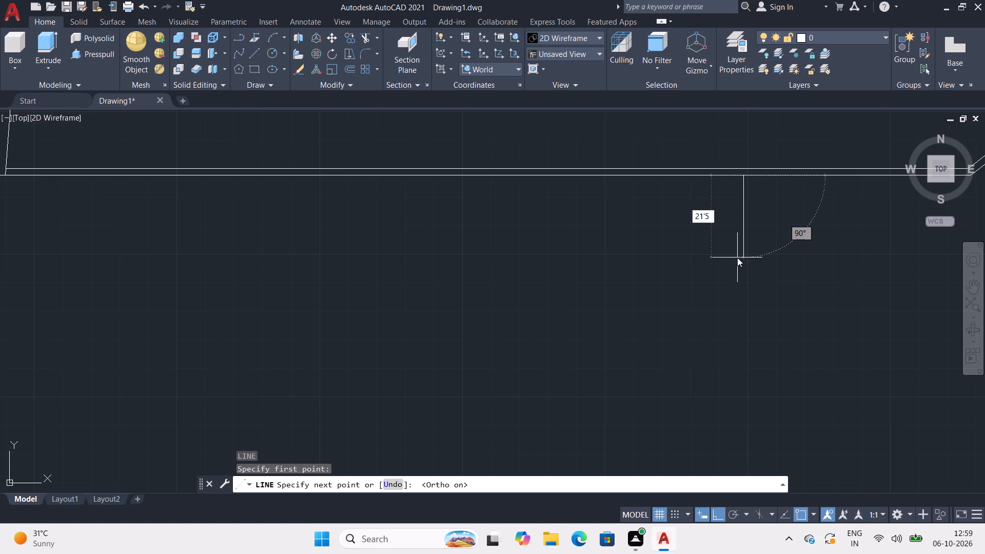
{"action": "key", "text": "BackSpace"}
{"action": "type", "text": "8.5\""}
{"action": "key", "text": "Return"}
{"action": "key", "text": "space"}
Draw a 17'0.5" line southeast, about 39° below horizontal, from the outer corner where the south wall meets the diagonal wall.
{"action": "scroll", "coordinate": [749, 299], "scroll_direction": "down", "scroll_amount": 3}
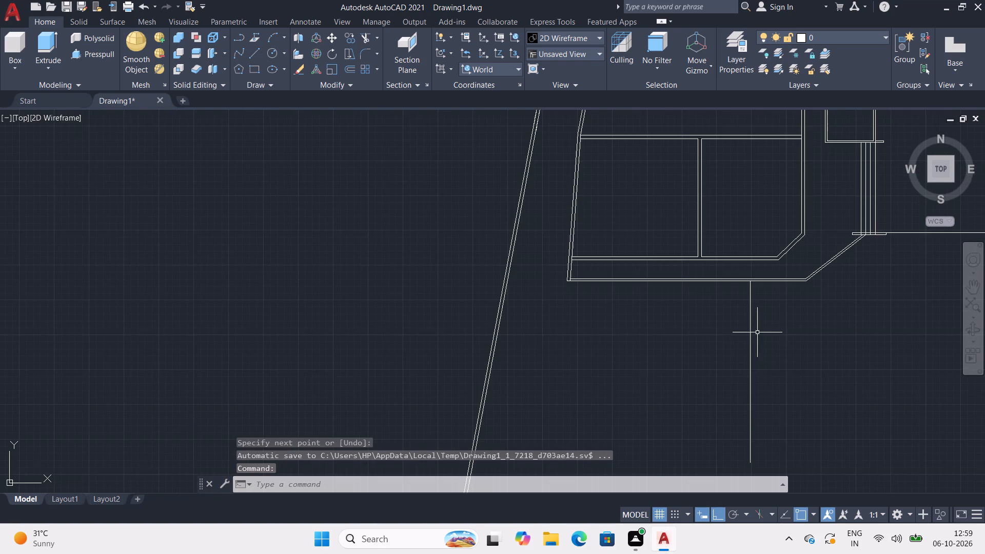
{"action": "middle_click_drag", "start_coordinate": [767, 370], "coordinate": [703, 153]}
{"action": "middle_click_drag", "start_coordinate": [728, 264], "coordinate": [685, 188]}
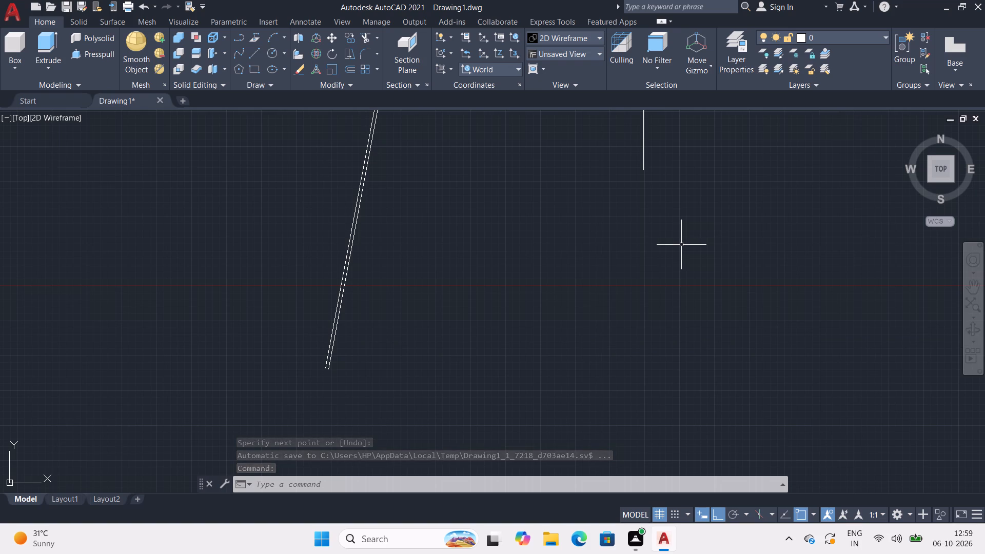
{"action": "middle_click_drag", "start_coordinate": [681, 245], "coordinate": [663, 239]}
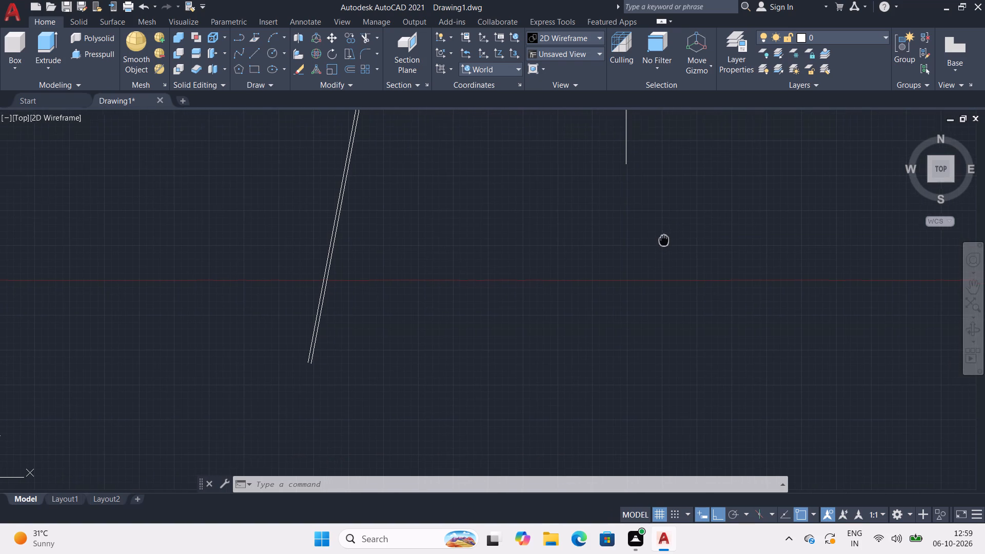
{"action": "middle_click_drag", "start_coordinate": [663, 239], "coordinate": [662, 239]}
{"action": "middle_click_drag", "start_coordinate": [707, 153], "coordinate": [661, 353]}
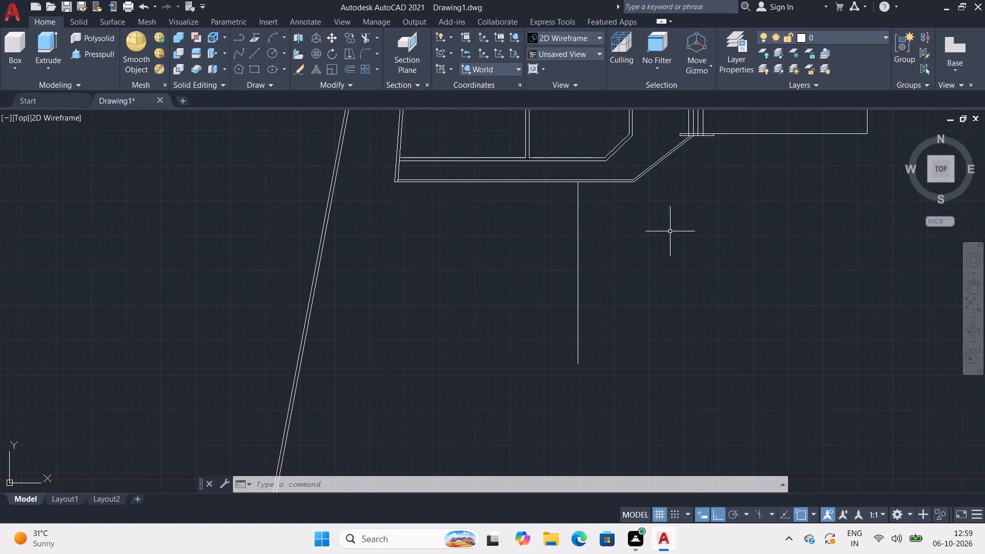
{"action": "key", "text": "l"}
{"action": "key", "text": "Return"}
{"action": "middle_click_drag", "start_coordinate": [676, 232], "coordinate": [673, 282]}
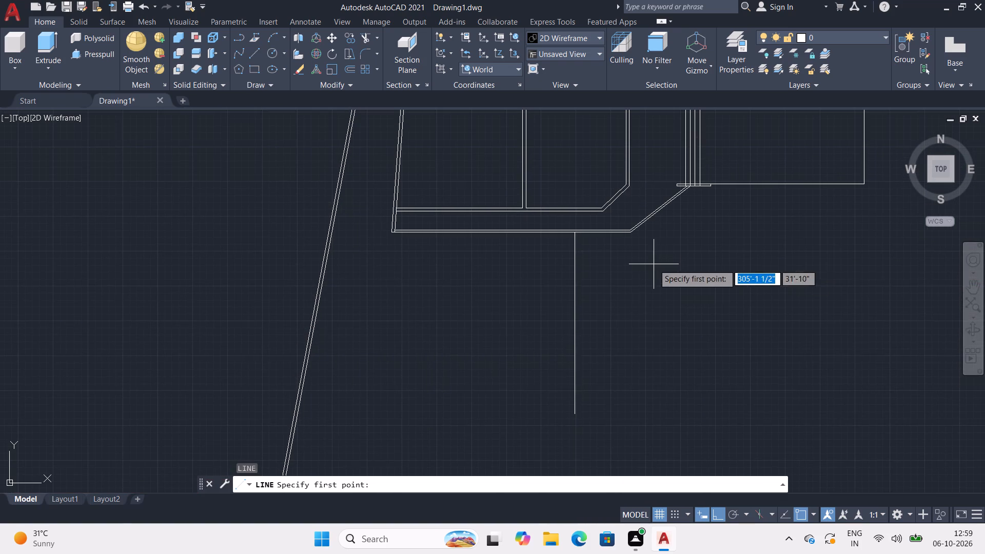
{"action": "middle_click_drag", "start_coordinate": [654, 264], "coordinate": [744, 317]}
{"action": "scroll", "coordinate": [729, 289], "scroll_direction": "up", "scroll_amount": 2}
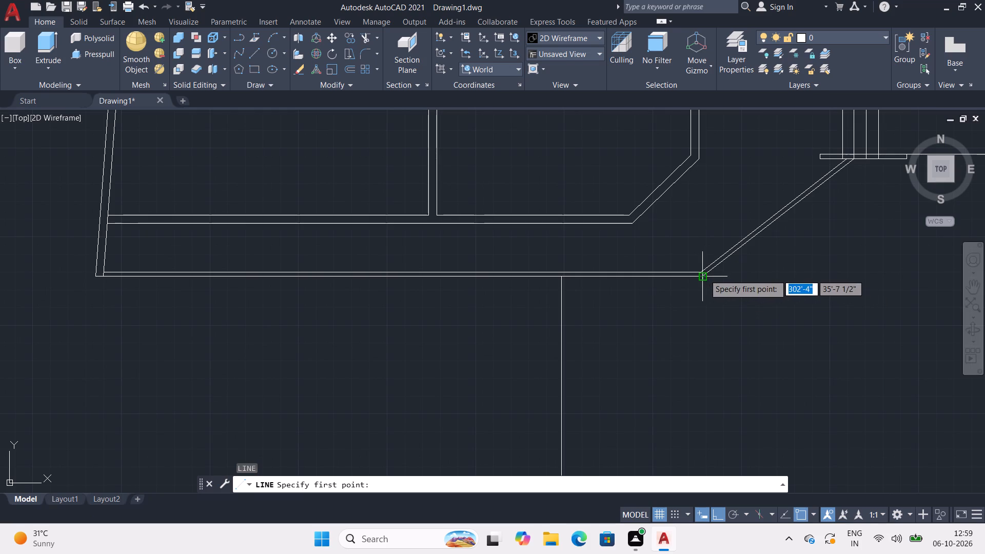
{"action": "left_click", "coordinate": [704, 274]}
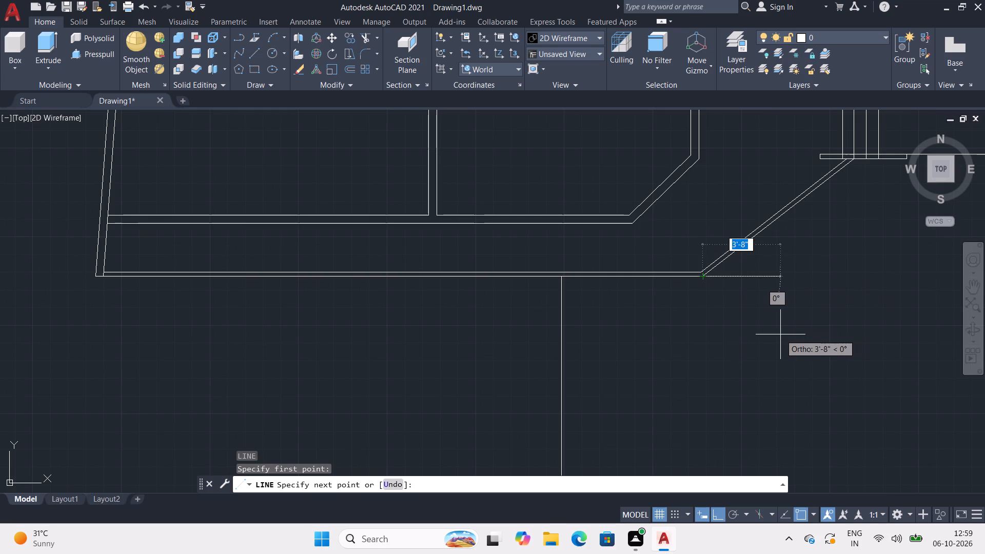
{"action": "key", "text": "F8"}
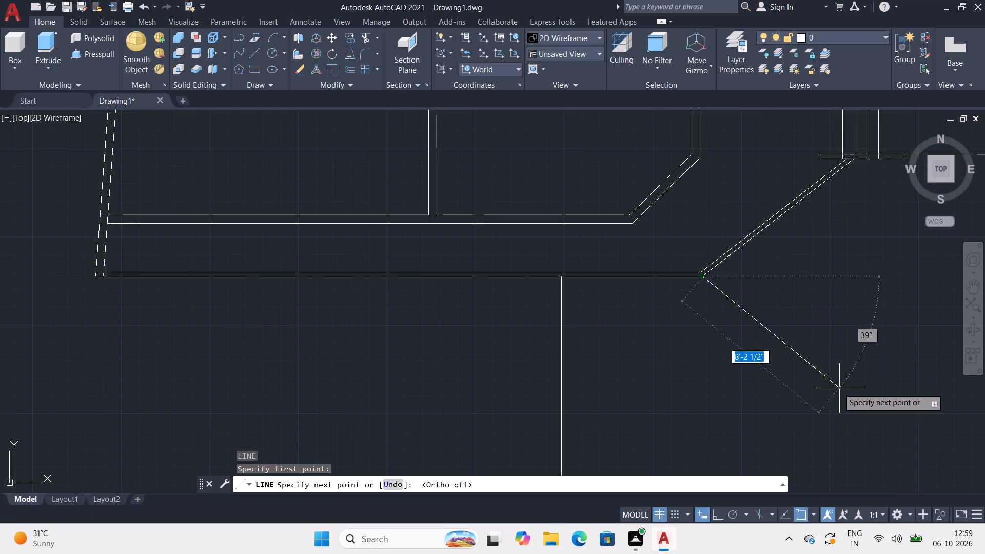
{"action": "type", "text": "17'"}
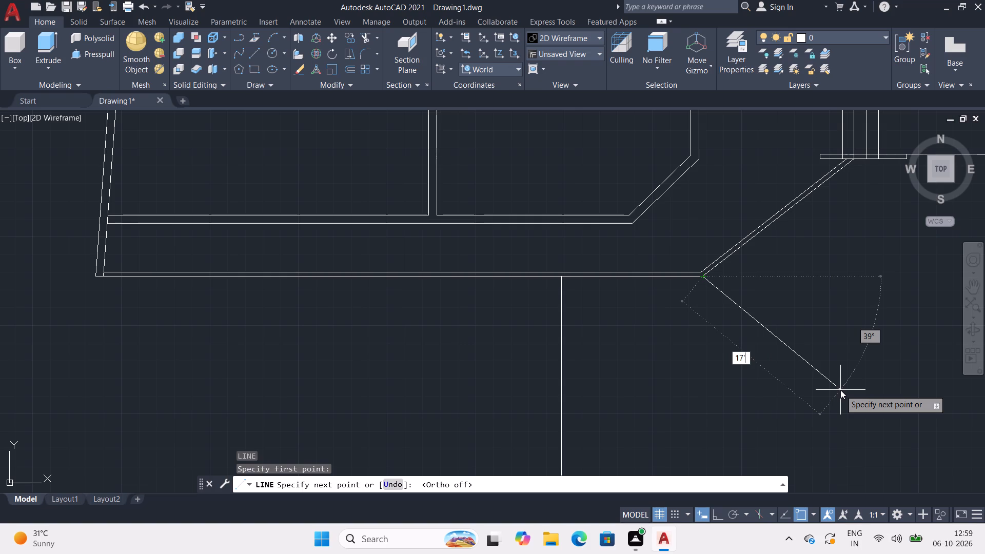
{"action": "type", "text": "0.5\""}
{"action": "key", "text": "Return"}
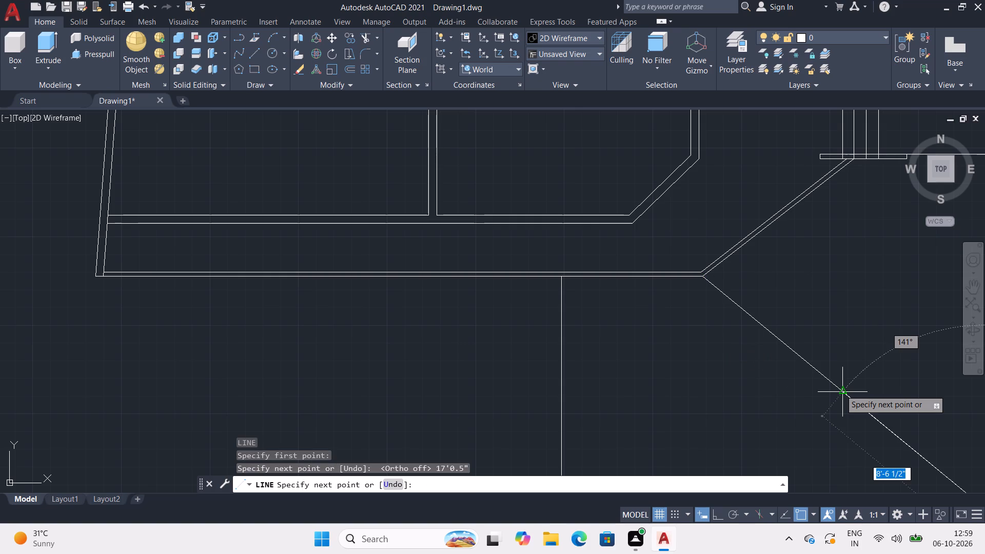
{"action": "key", "text": "space"}
Draw a 19'3.5" line southeast, about 30° below horizontal, from the lower east corner of the short wall atop the diagonal wall.
{"action": "scroll", "coordinate": [837, 385], "scroll_direction": "down", "scroll_amount": 2}
{"action": "scroll", "coordinate": [879, 409], "scroll_direction": "down", "scroll_amount": 1}
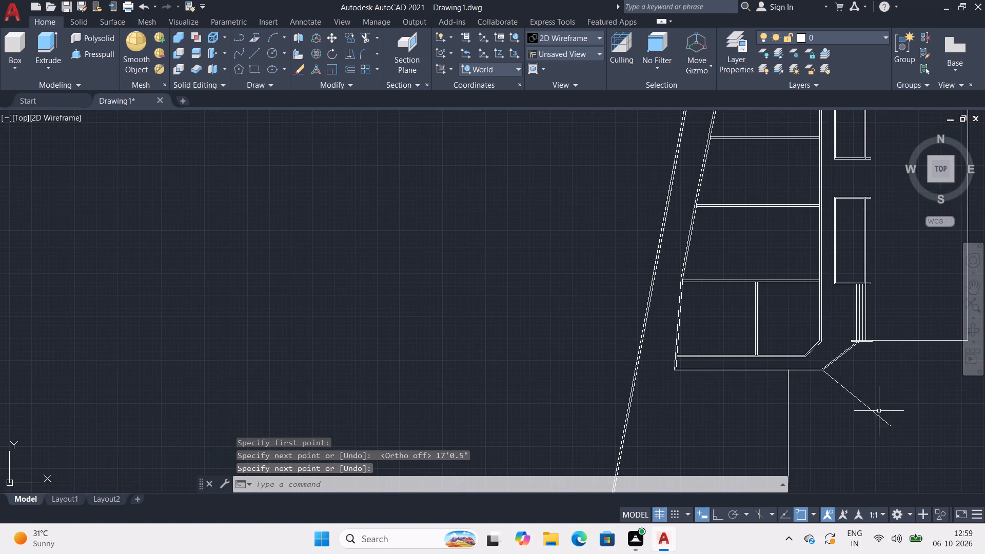
{"action": "middle_click_drag", "start_coordinate": [878, 410], "coordinate": [680, 293]}
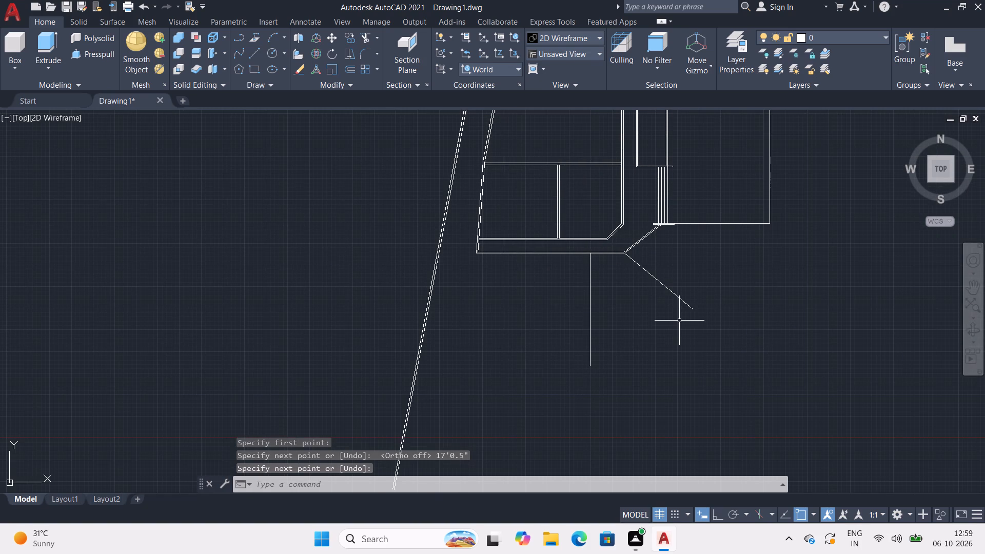
{"action": "middle_click_drag", "start_coordinate": [680, 321], "coordinate": [668, 320]}
{"action": "key", "text": "l"}
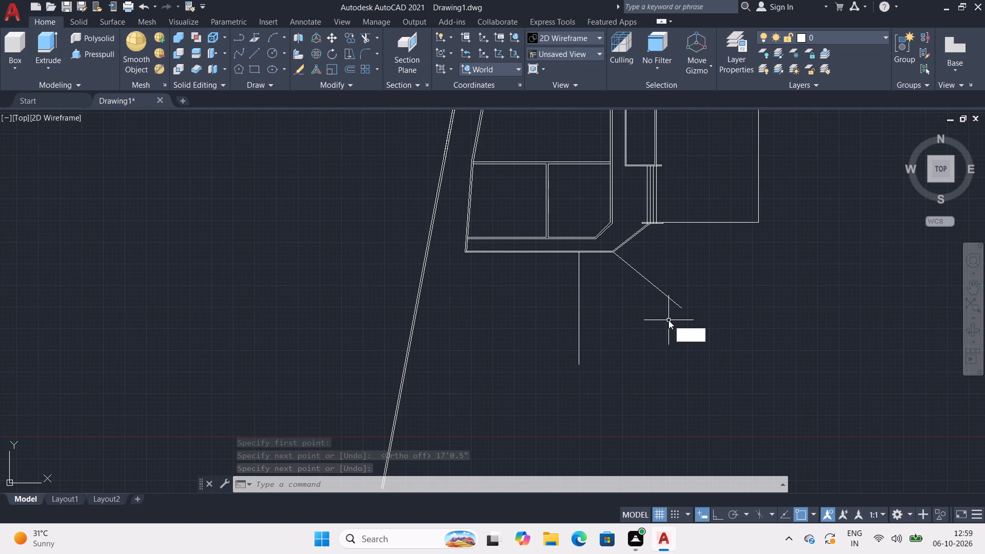
{"action": "key", "text": "Return"}
{"action": "middle_click_drag", "start_coordinate": [686, 302], "coordinate": [669, 367]}
{"action": "scroll", "coordinate": [663, 320], "scroll_direction": "up", "scroll_amount": 3}
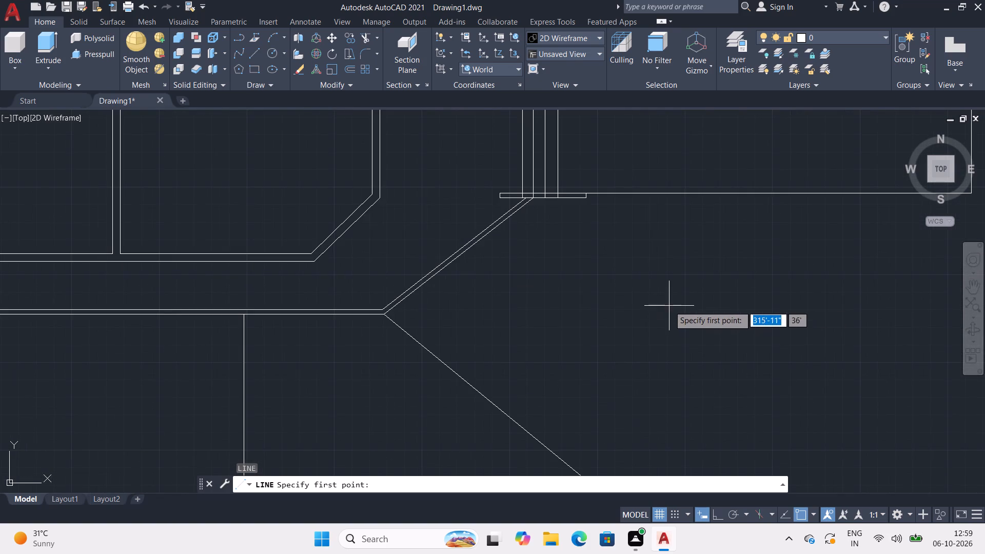
{"action": "middle_click_drag", "start_coordinate": [671, 307], "coordinate": [732, 499]}
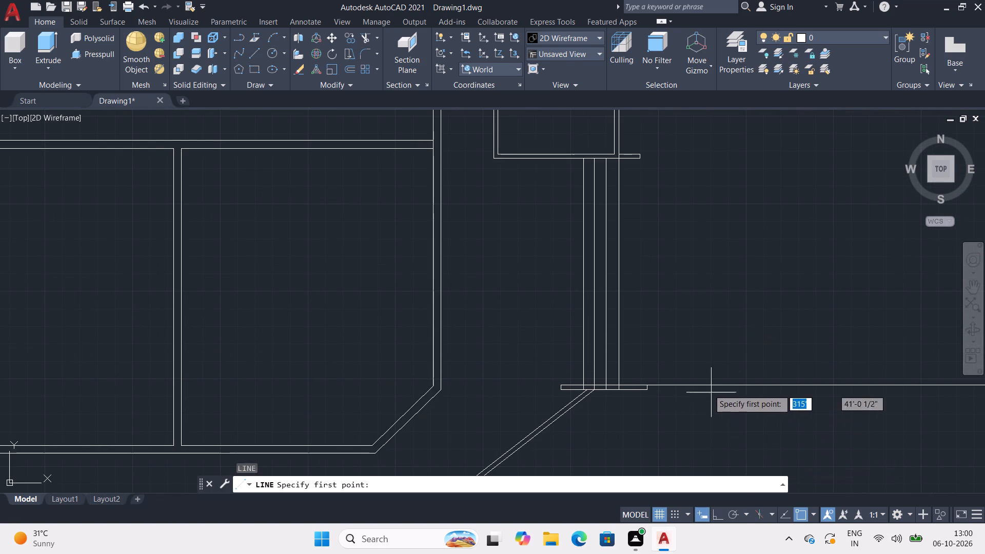
{"action": "middle_click_drag", "start_coordinate": [657, 392], "coordinate": [724, 391]}
{"action": "scroll", "coordinate": [718, 387], "scroll_direction": "up", "scroll_amount": 2}
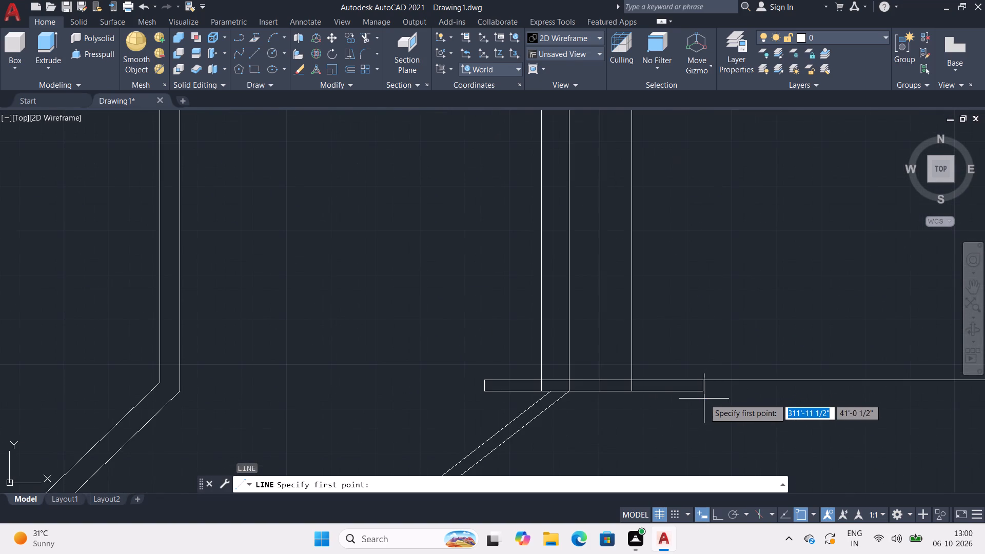
{"action": "left_click", "coordinate": [702, 390]}
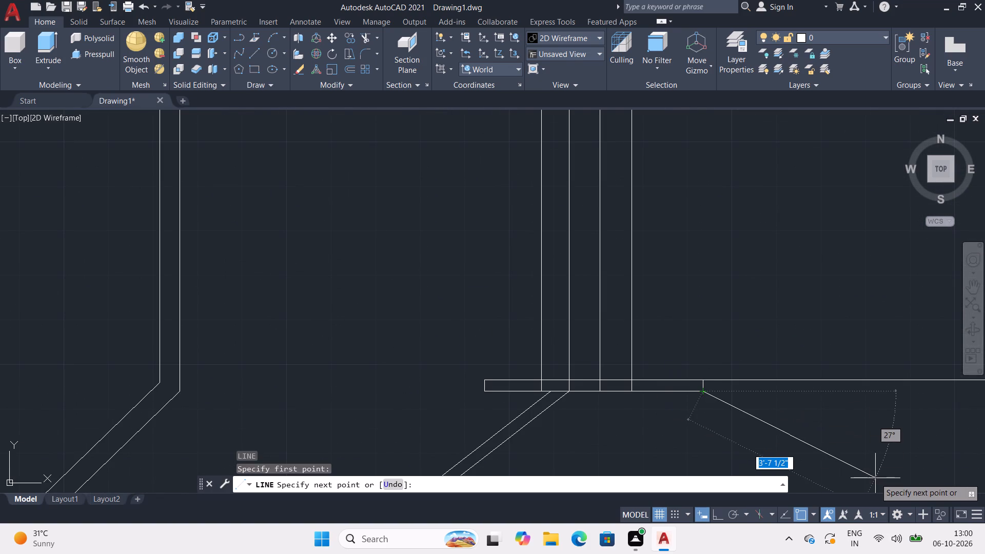
{"action": "middle_click_drag", "start_coordinate": [875, 478], "coordinate": [708, 261]}
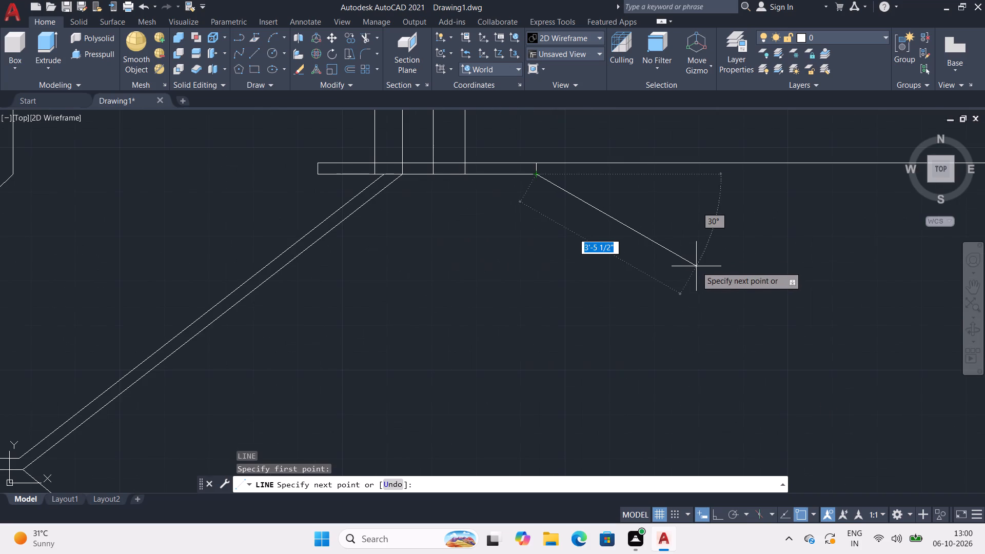
{"action": "type", "text": "19'"}
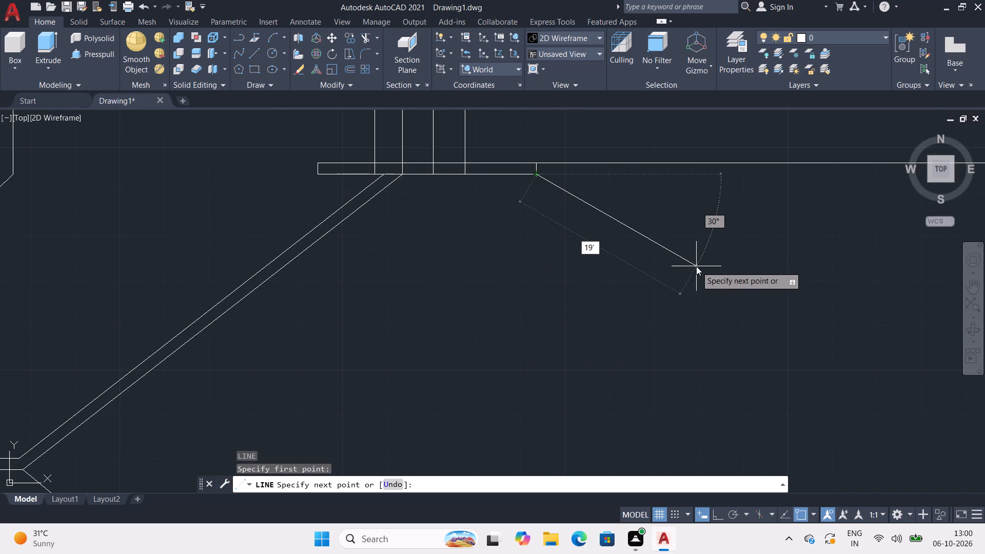
{"action": "type", "text": "3.2"}
{"action": "key", "text": "BackSpace"}
{"action": "type", "text": "5\""}
{"action": "key", "text": "Return"}
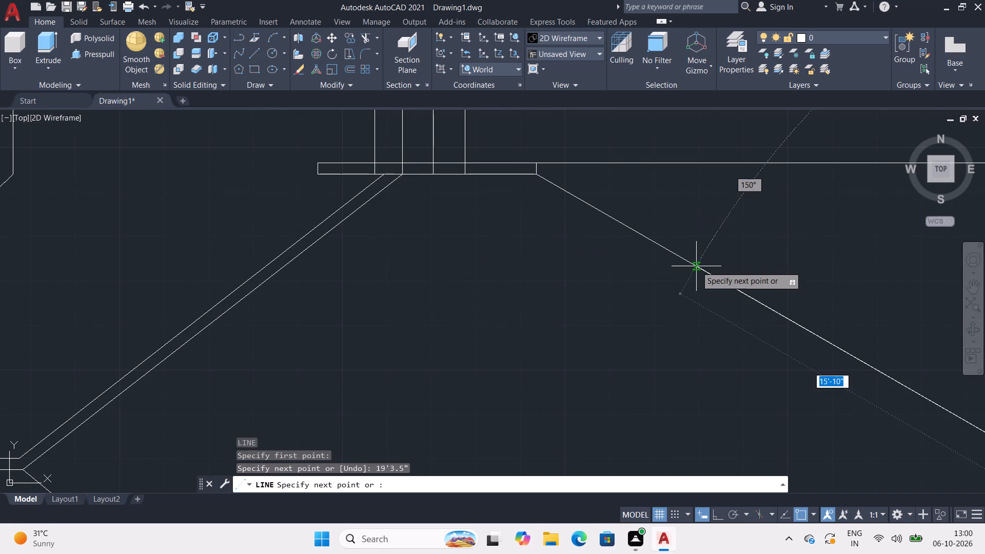
{"action": "key", "text": "space"}
{"action": "scroll", "coordinate": [775, 260], "scroll_direction": "down", "scroll_amount": 4}
{"action": "scroll", "coordinate": [826, 299], "scroll_direction": "down", "scroll_amount": 1}
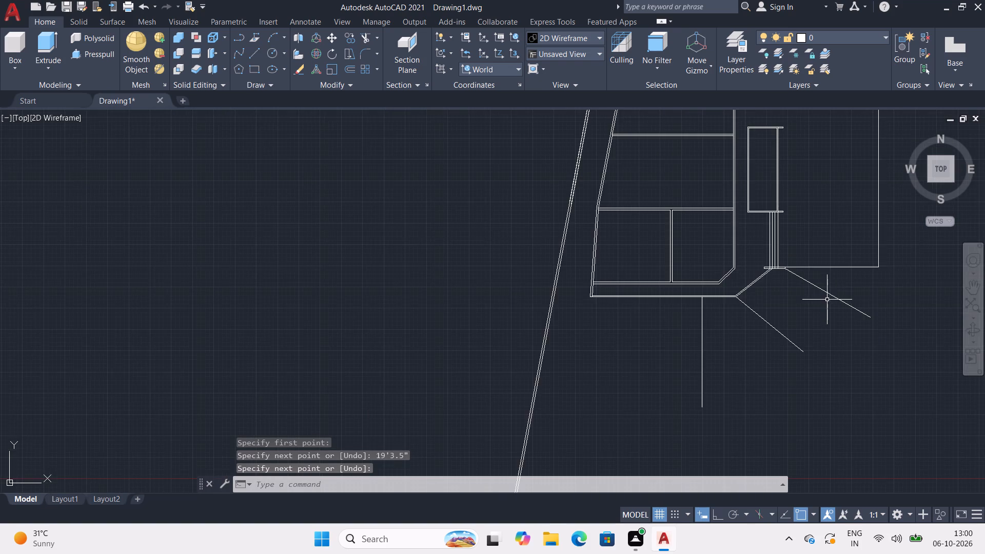
Draw connected lines from the west boundary wall's inner southern end through the outer ends of the three measured lines, going eastward.
{"action": "middle_click_drag", "start_coordinate": [825, 298], "coordinate": [714, 145]}
{"action": "middle_click_drag", "start_coordinate": [716, 246], "coordinate": [862, 244]}
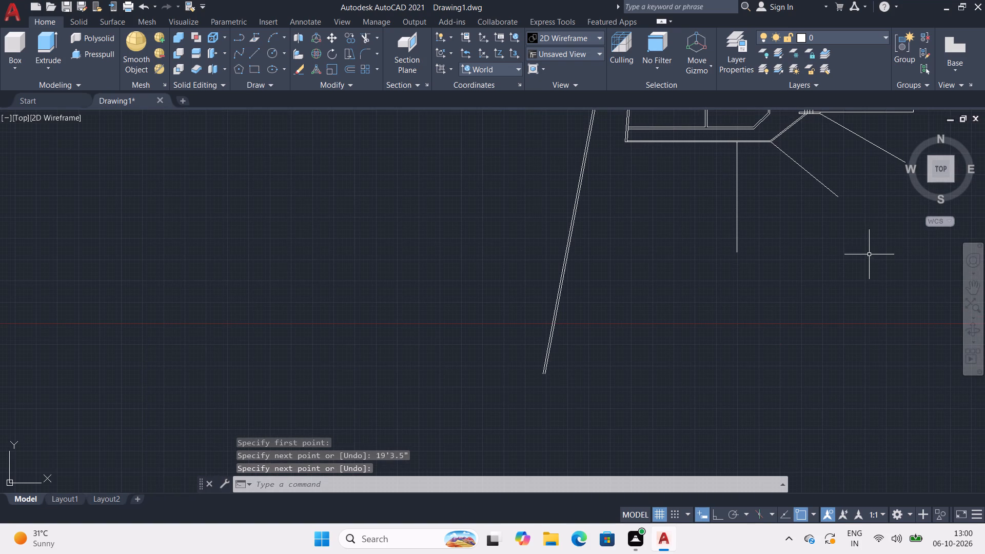
{"action": "key", "text": "l"}
{"action": "key", "text": "Return"}
{"action": "middle_click_drag", "start_coordinate": [842, 256], "coordinate": [852, 232]}
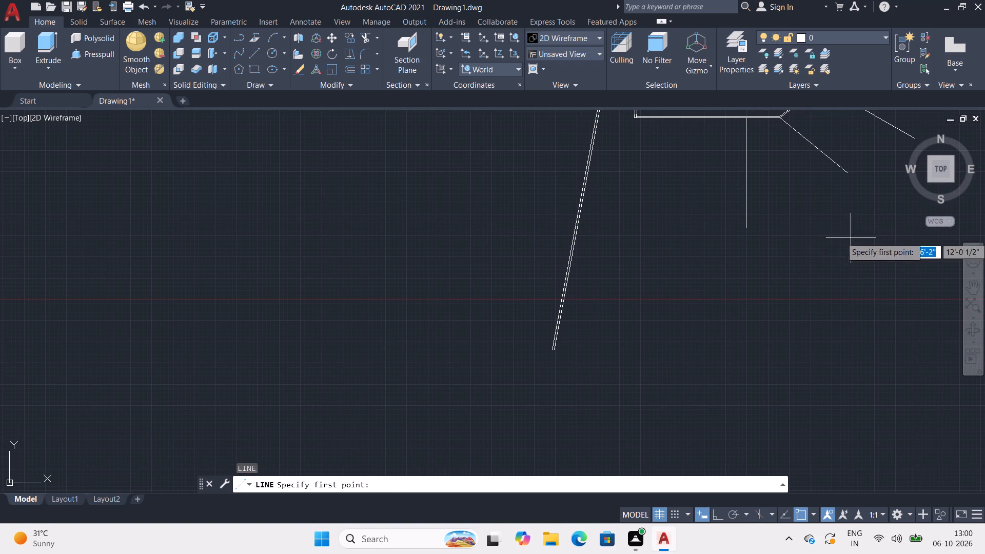
{"action": "middle_click_drag", "start_coordinate": [850, 230], "coordinate": [885, 132]}
{"action": "scroll", "coordinate": [654, 249], "scroll_direction": "up", "scroll_amount": 3}
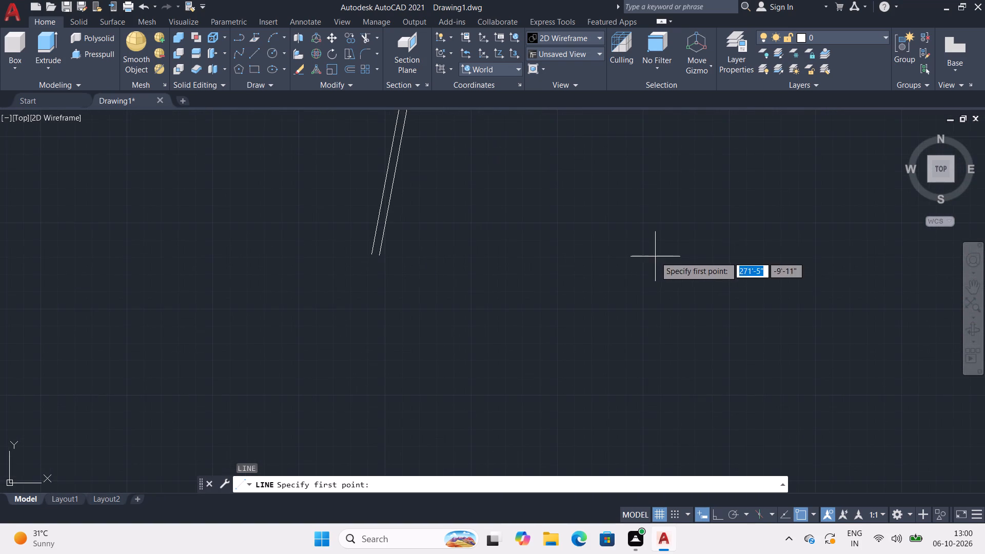
{"action": "middle_click_drag", "start_coordinate": [655, 256], "coordinate": [929, 319]}
{"action": "middle_click_drag", "start_coordinate": [676, 299], "coordinate": [728, 250]}
{"action": "left_click", "coordinate": [706, 271]}
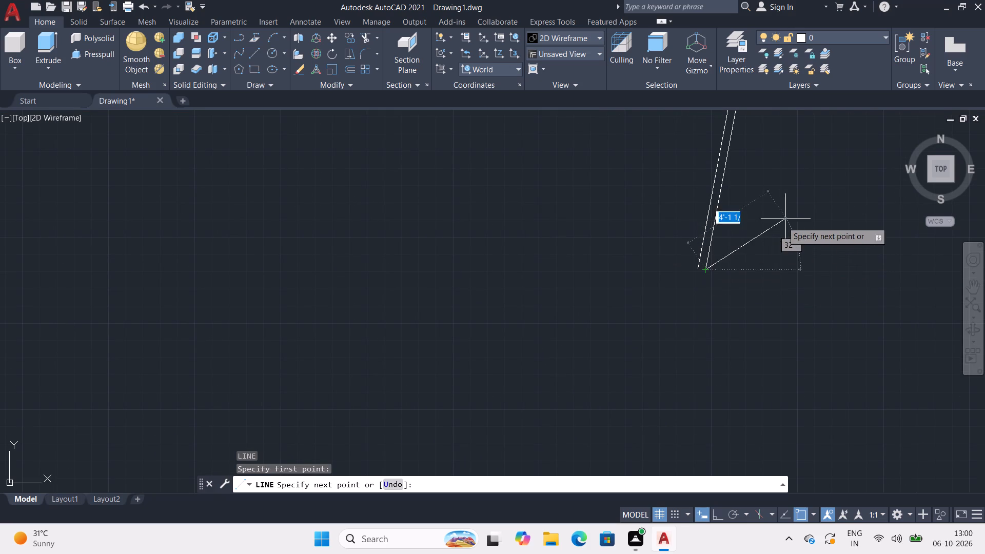
{"action": "middle_click_drag", "start_coordinate": [793, 211], "coordinate": [713, 307]}
{"action": "scroll", "coordinate": [727, 280], "scroll_direction": "down", "scroll_amount": 4}
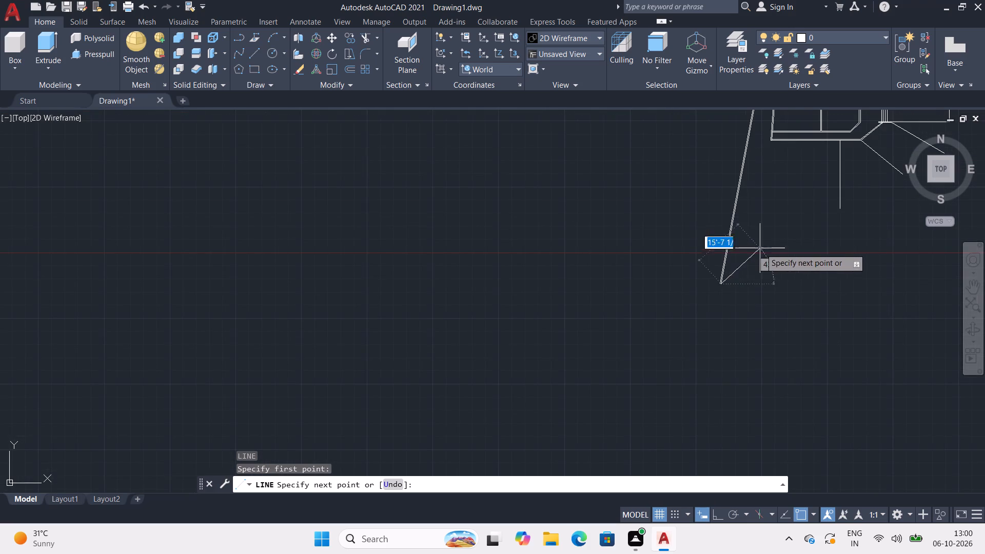
{"action": "middle_click_drag", "start_coordinate": [765, 244], "coordinate": [624, 329]}
{"action": "left_click", "coordinate": [696, 294]}
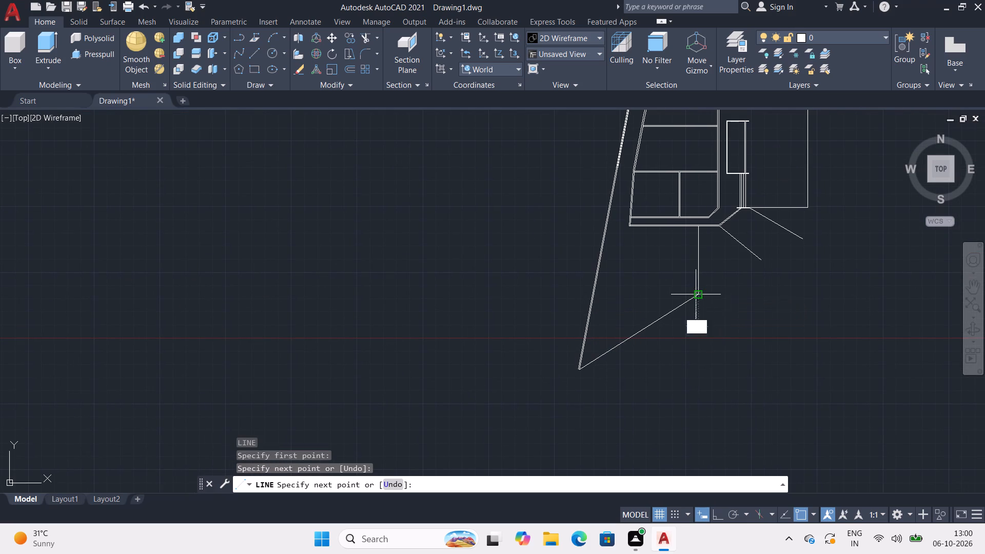
{"action": "left_click", "coordinate": [759, 263]}
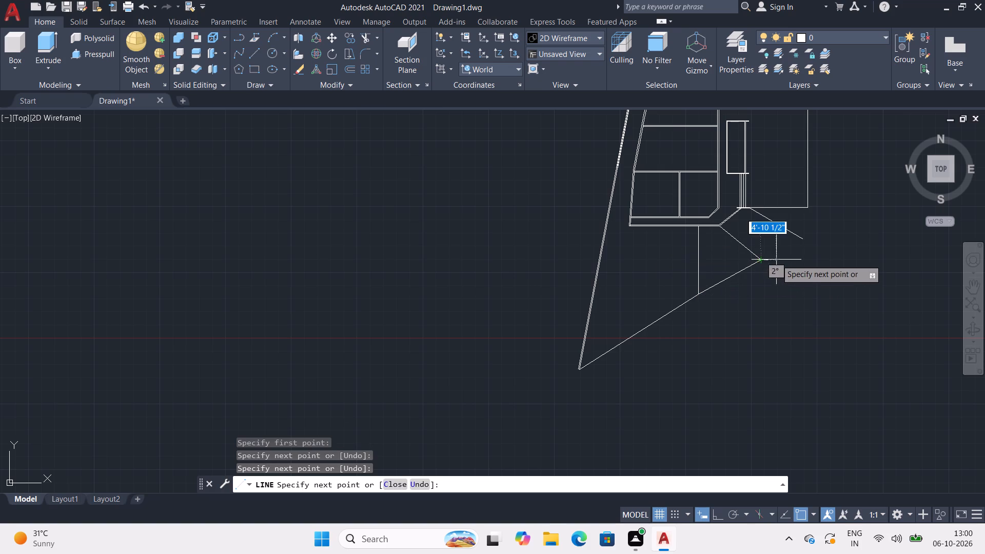
{"action": "left_click", "coordinate": [801, 240]}
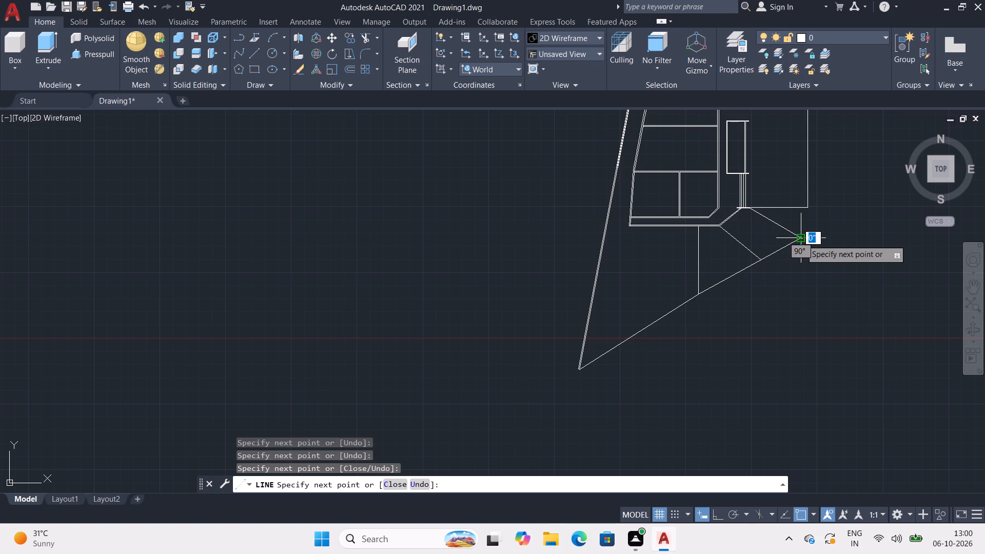
Continue the southern boundary line about 29'8" northeast, along its own direction at about 29°.
{"action": "middle_click_drag", "start_coordinate": [795, 235], "coordinate": [796, 234]}
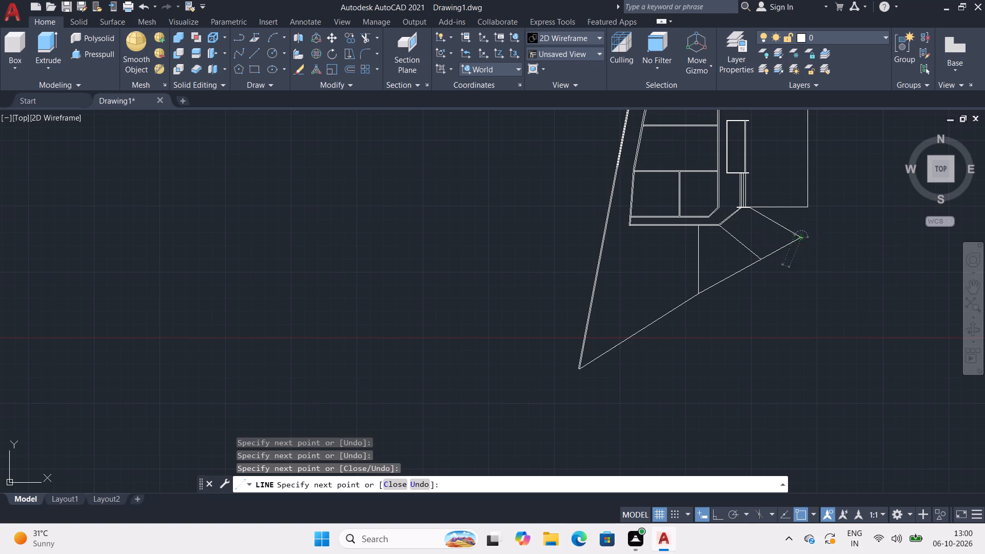
{"action": "middle_click_drag", "start_coordinate": [796, 234], "coordinate": [614, 281]}
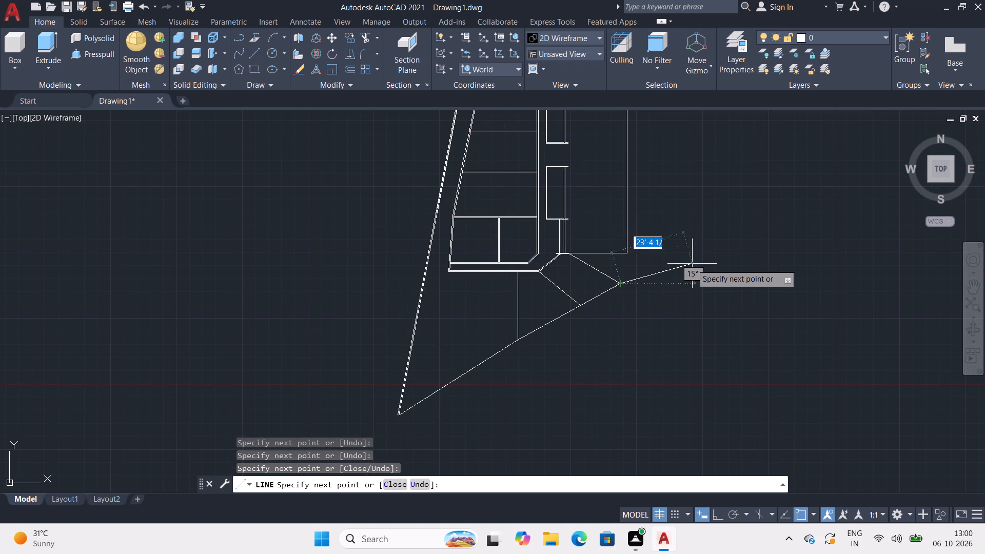
{"action": "left_click", "coordinate": [702, 238]}
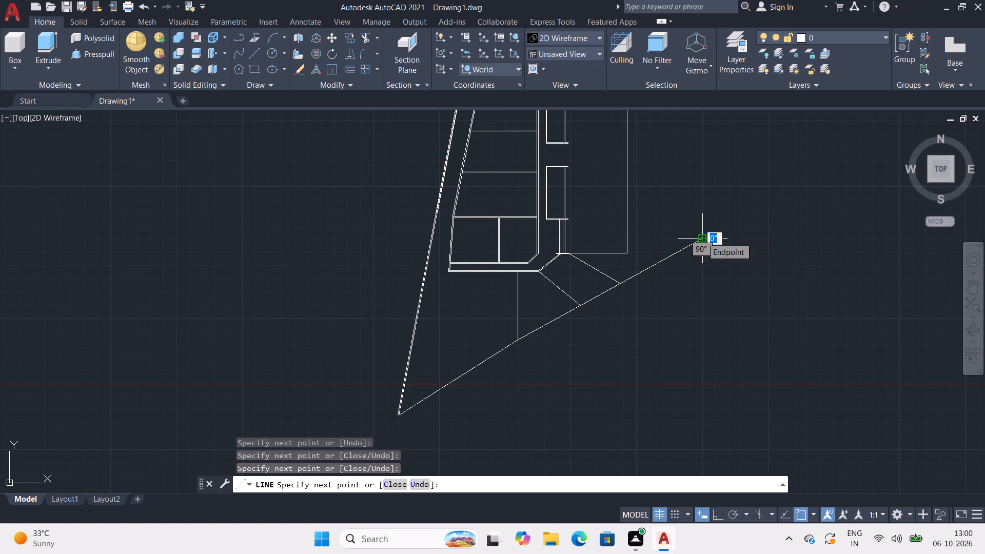
From the midpoint of the last diagonal segment, draw a line about 107' straight north to the north boundary wall.
{"action": "middle_click_drag", "start_coordinate": [702, 239], "coordinate": [668, 321]}
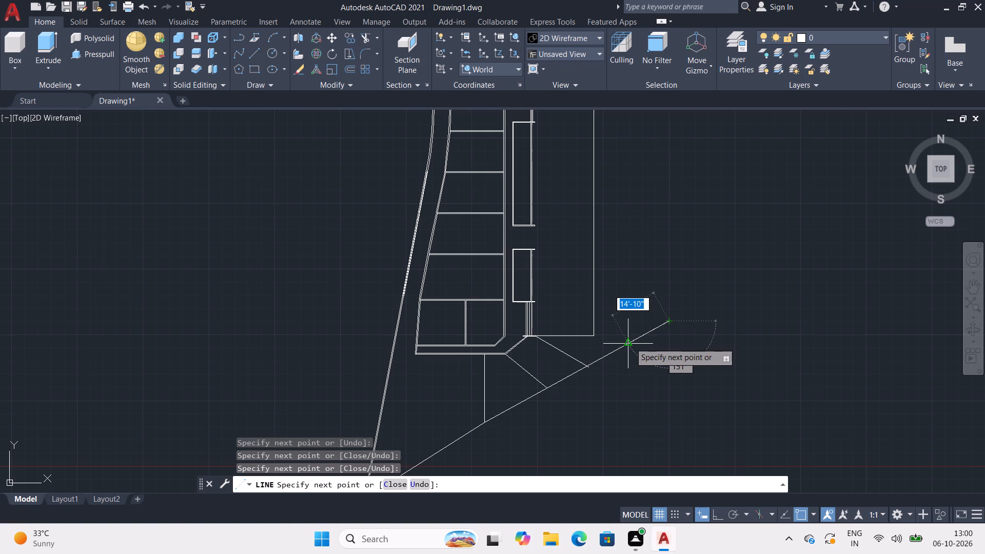
{"action": "left_click", "coordinate": [630, 343]}
{"action": "middle_click_drag", "start_coordinate": [626, 237], "coordinate": [623, 252]}
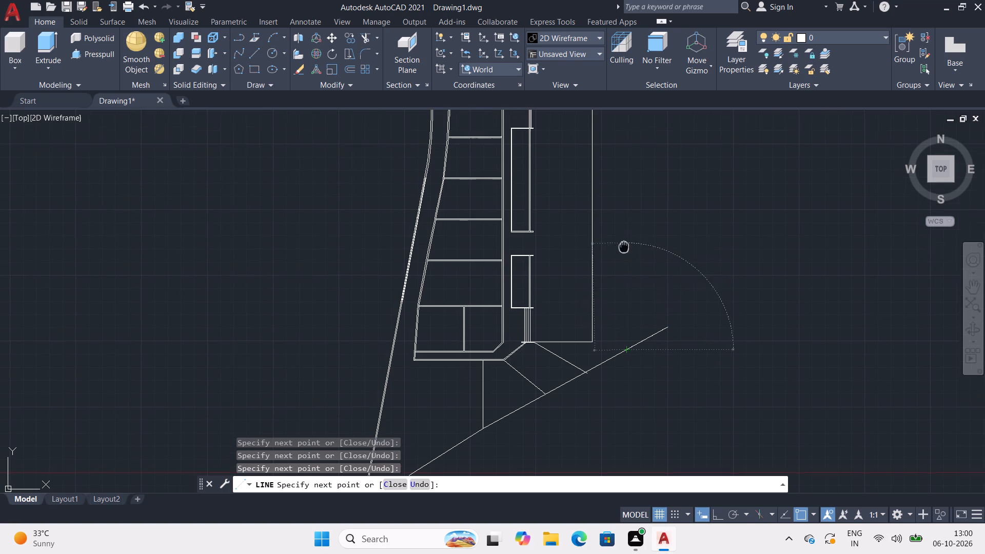
{"action": "middle_click_drag", "start_coordinate": [623, 252], "coordinate": [603, 395]}
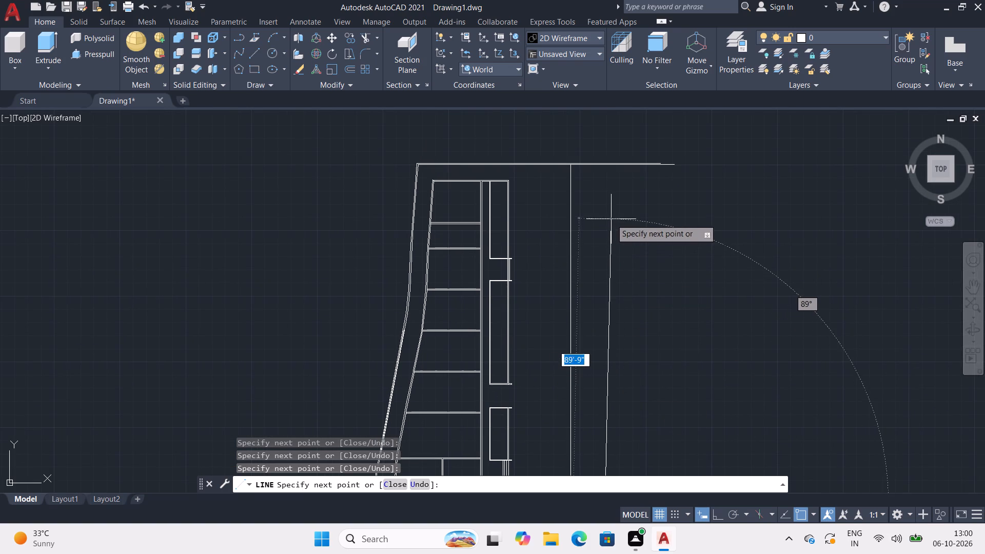
{"action": "middle_click_drag", "start_coordinate": [611, 219], "coordinate": [666, 172]}
{"action": "scroll", "coordinate": [666, 172], "scroll_direction": "down", "scroll_amount": 1}
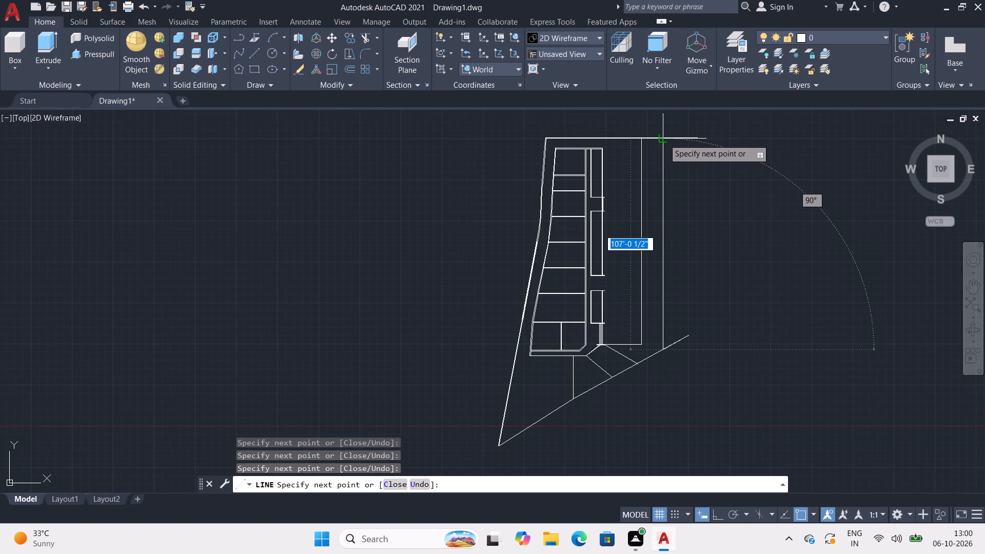
{"action": "left_click", "coordinate": [664, 139]}
{"action": "key", "text": "space"}
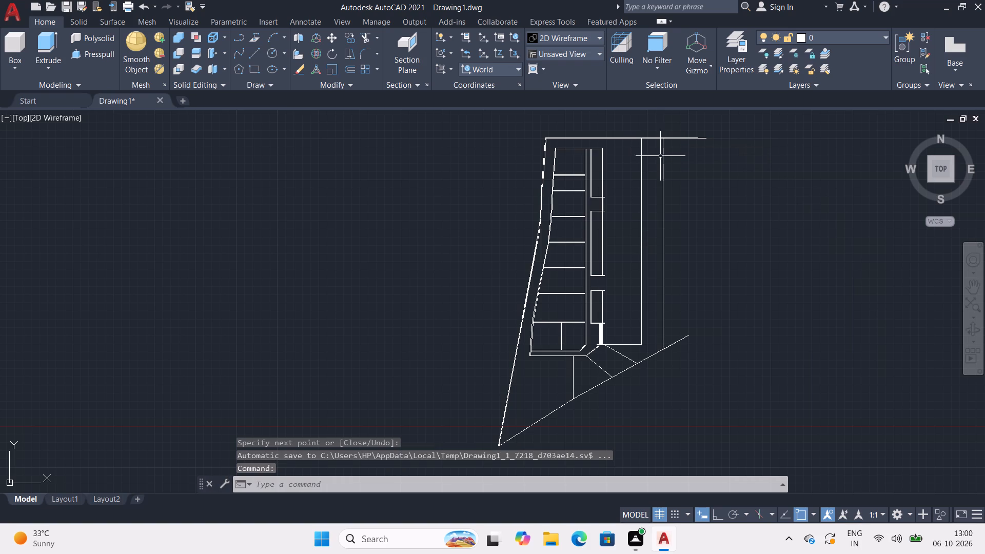
Trim away the measured line from the short wall's corner and the diagonal boundary's overhang east of the long north-south line.
{"action": "middle_click_drag", "start_coordinate": [680, 247], "coordinate": [664, 199]}
{"action": "scroll", "coordinate": [625, 309], "scroll_direction": "up", "scroll_amount": 3}
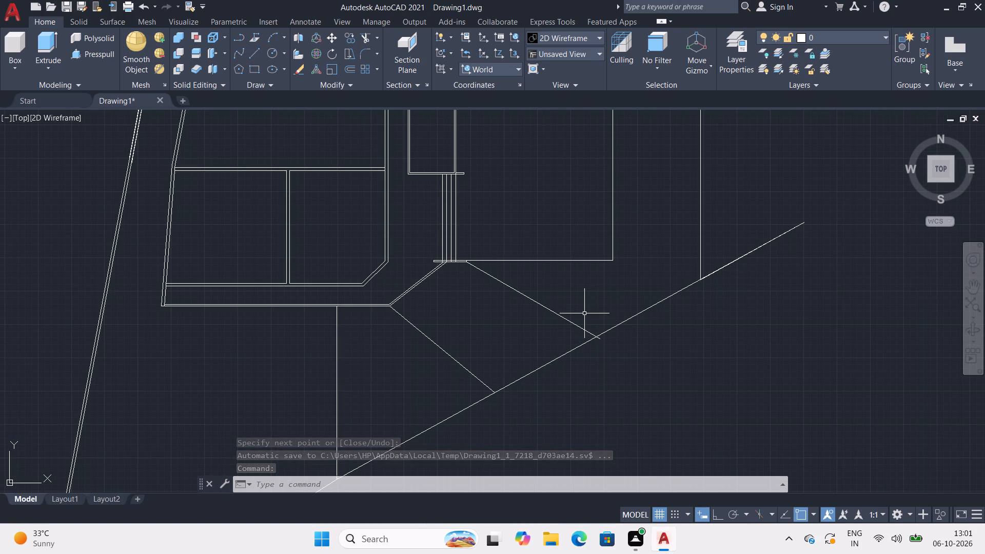
{"action": "type", "text": "tr"}
{"action": "key", "text": "Return"}
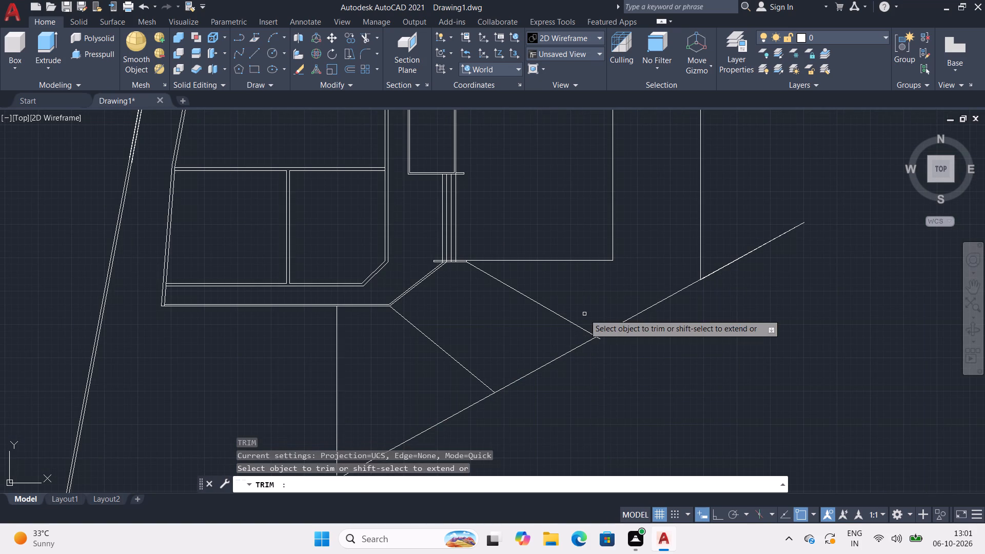
{"action": "left_click_drag", "start_coordinate": [584, 314], "coordinate": [560, 338]}
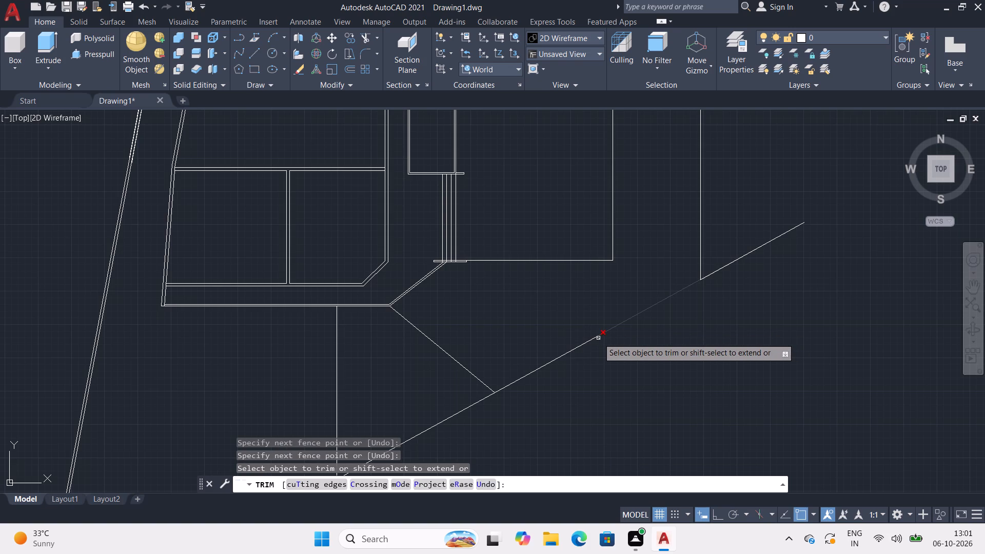
{"action": "scroll", "coordinate": [599, 338], "scroll_direction": "up", "scroll_amount": 4}
{"action": "left_click_drag", "start_coordinate": [594, 340], "coordinate": [565, 354]}
{"action": "scroll", "coordinate": [581, 340], "scroll_direction": "down", "scroll_amount": 4}
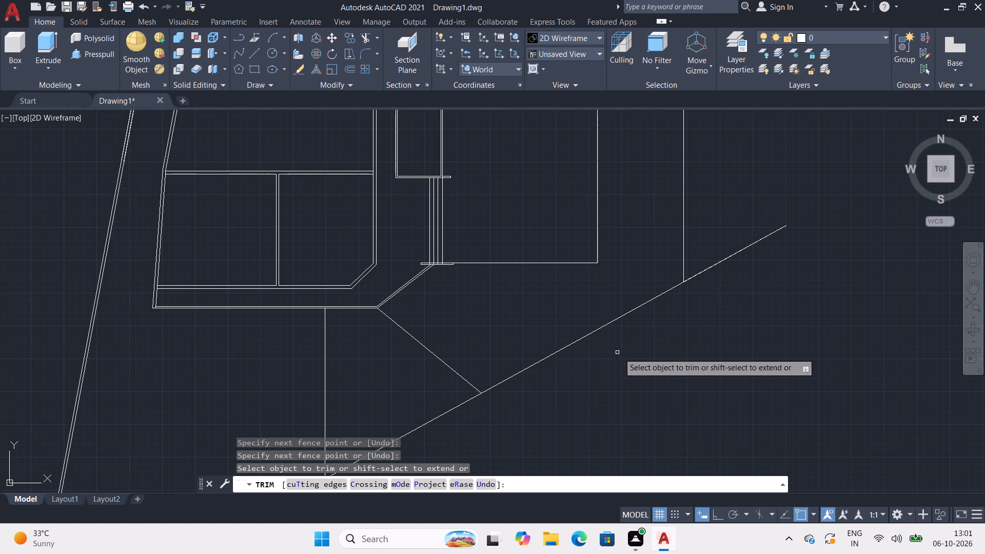
{"action": "left_click_drag", "start_coordinate": [710, 247], "coordinate": [712, 283]}
Trim away the two remaining measured lines between the building's south side and the diagonal boundary.
{"action": "middle_click_drag", "start_coordinate": [702, 288], "coordinate": [894, 157]}
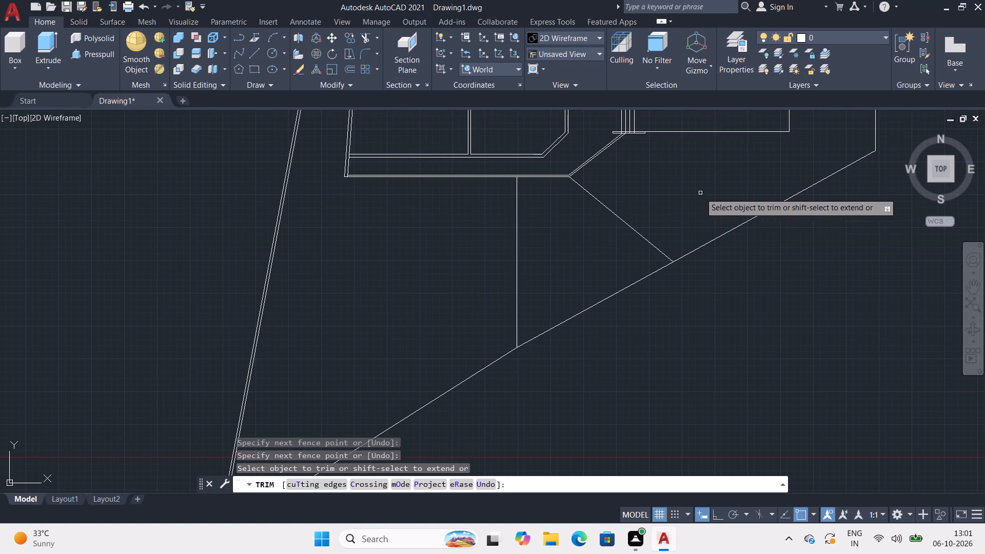
{"action": "left_click_drag", "start_coordinate": [660, 214], "coordinate": [557, 266]}
{"action": "middle_click_drag", "start_coordinate": [557, 266], "coordinate": [777, 217]}
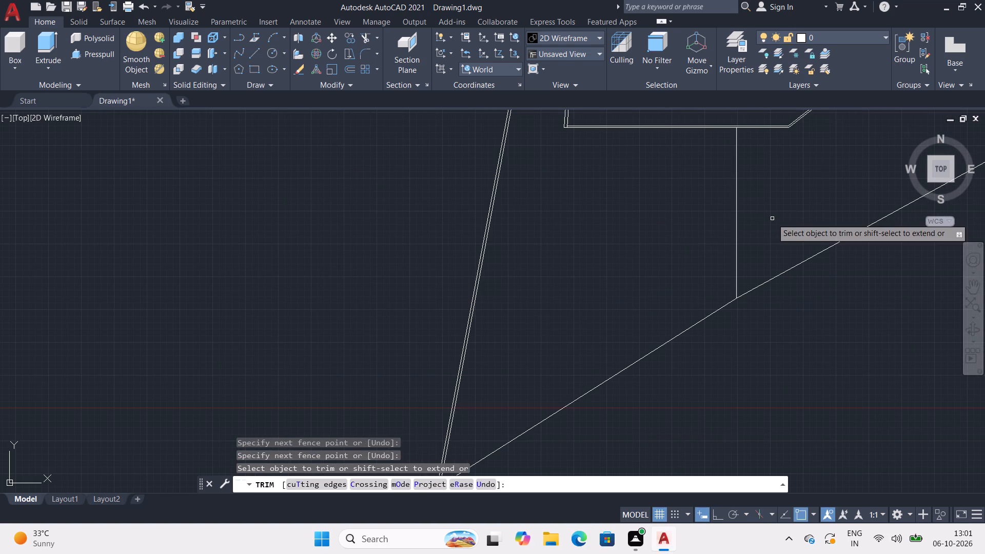
{"action": "left_click_drag", "start_coordinate": [771, 217], "coordinate": [684, 224]}
{"action": "scroll", "coordinate": [685, 227], "scroll_direction": "down", "scroll_amount": 2}
{"action": "middle_click_drag", "start_coordinate": [674, 245], "coordinate": [677, 212]}
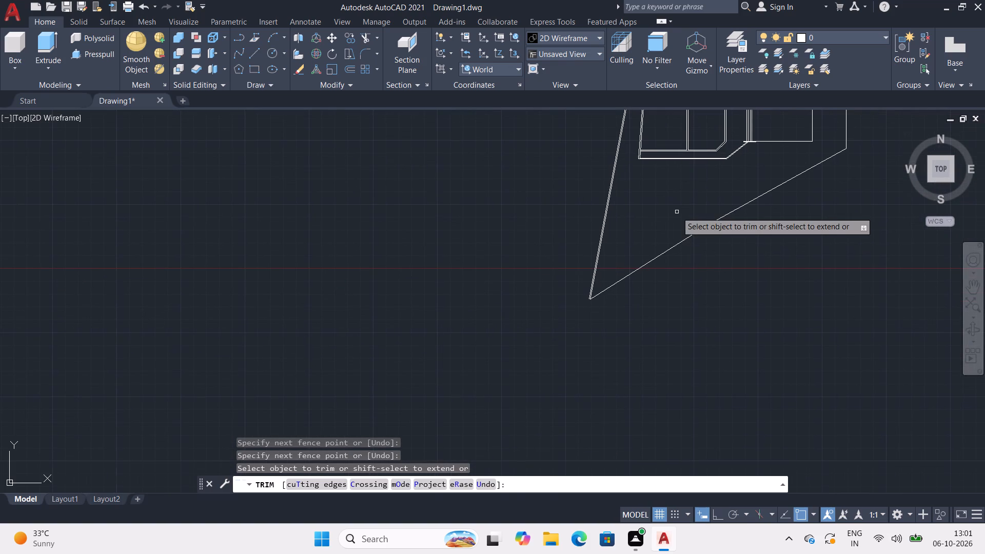
{"action": "key", "text": "Escape"}
{"action": "key", "text": "Escape"}
Join the four southern boundary segments, from the west boundary wall to the long north-south line, into one polyline.
{"action": "middle_click_drag", "start_coordinate": [623, 266], "coordinate": [601, 190]}
{"action": "scroll", "coordinate": [601, 195], "scroll_direction": "up", "scroll_amount": 1}
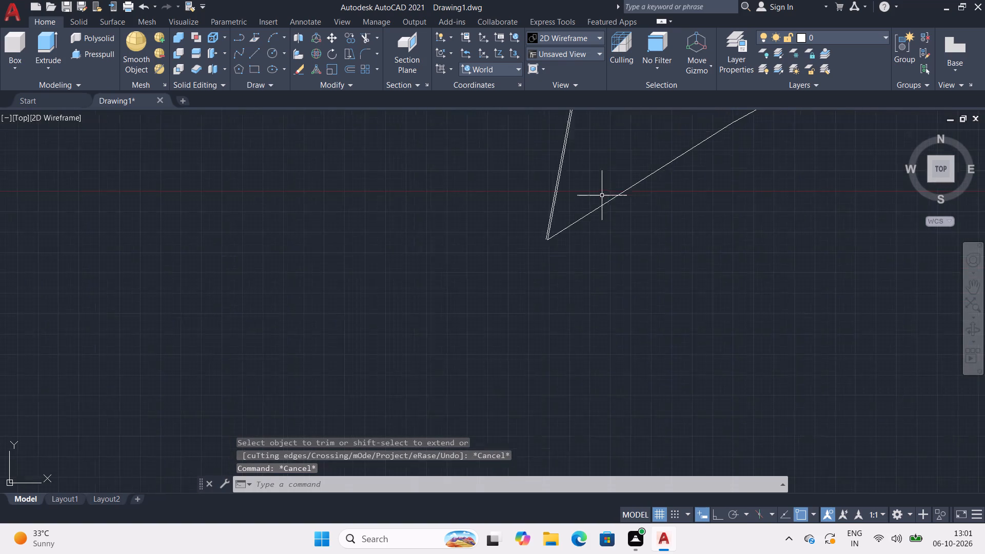
{"action": "scroll", "coordinate": [602, 196], "scroll_direction": "up", "scroll_amount": 2}
{"action": "scroll", "coordinate": [568, 275], "scroll_direction": "up", "scroll_amount": 1}
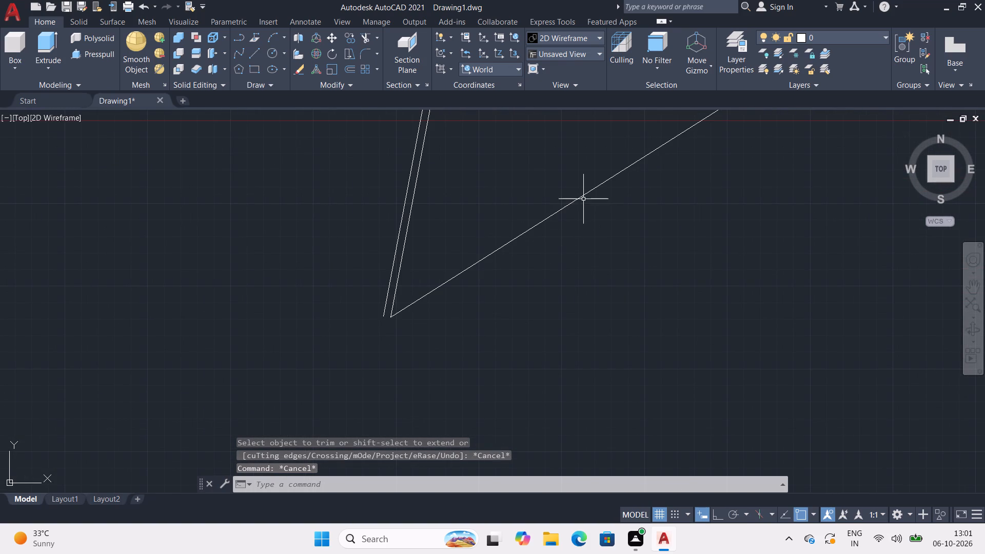
{"action": "left_click", "coordinate": [584, 194]}
{"action": "scroll", "coordinate": [584, 193], "scroll_direction": "down", "scroll_amount": 4}
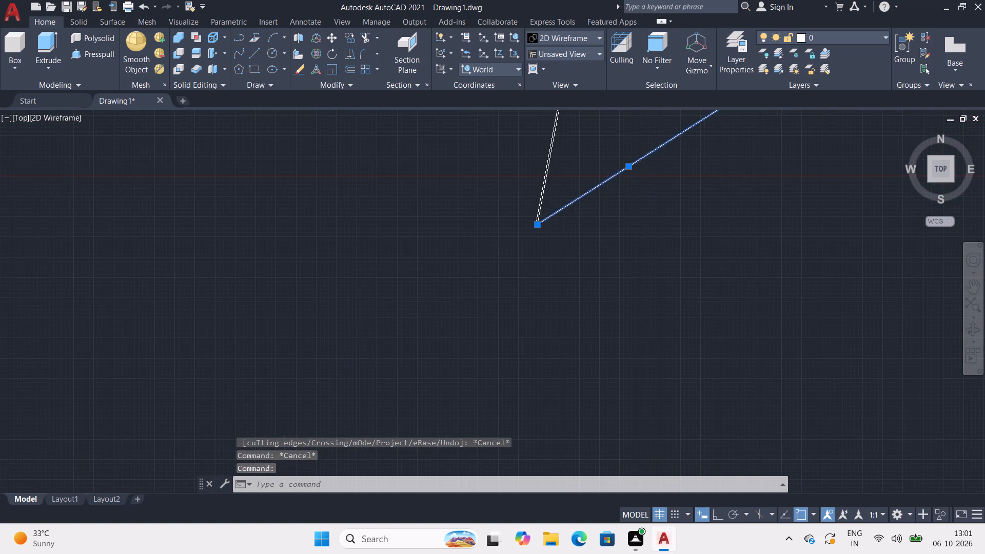
{"action": "middle_click_drag", "start_coordinate": [584, 193], "coordinate": [584, 304]}
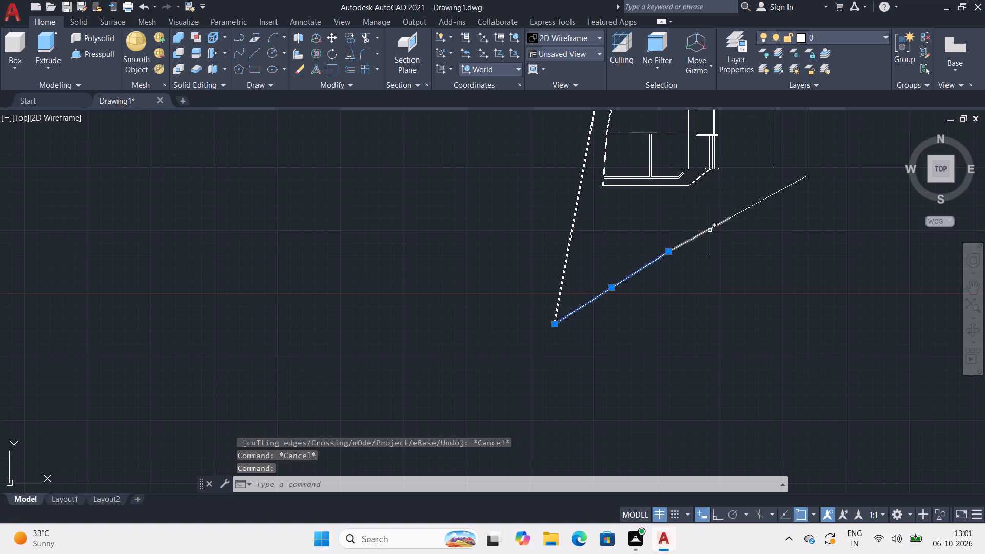
{"action": "left_click", "coordinate": [710, 230]}
{"action": "left_click", "coordinate": [752, 205]}
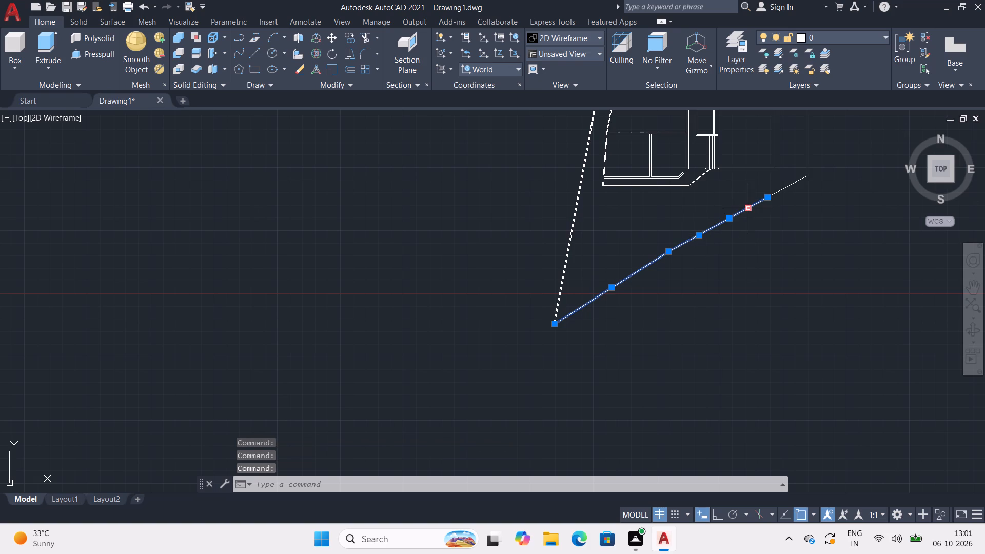
{"action": "left_click", "coordinate": [789, 186]}
{"action": "key", "text": "j"}
{"action": "key", "text": "Return"}
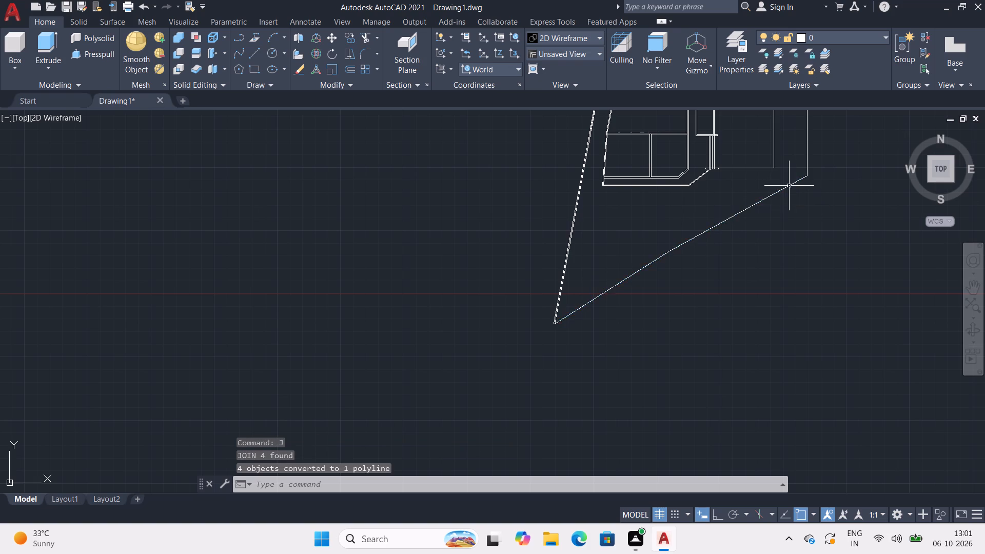
Offset the joined southern boundary polyline 2.5" outward to the southeast as the wall's outer face.
{"action": "left_click", "coordinate": [779, 188]}
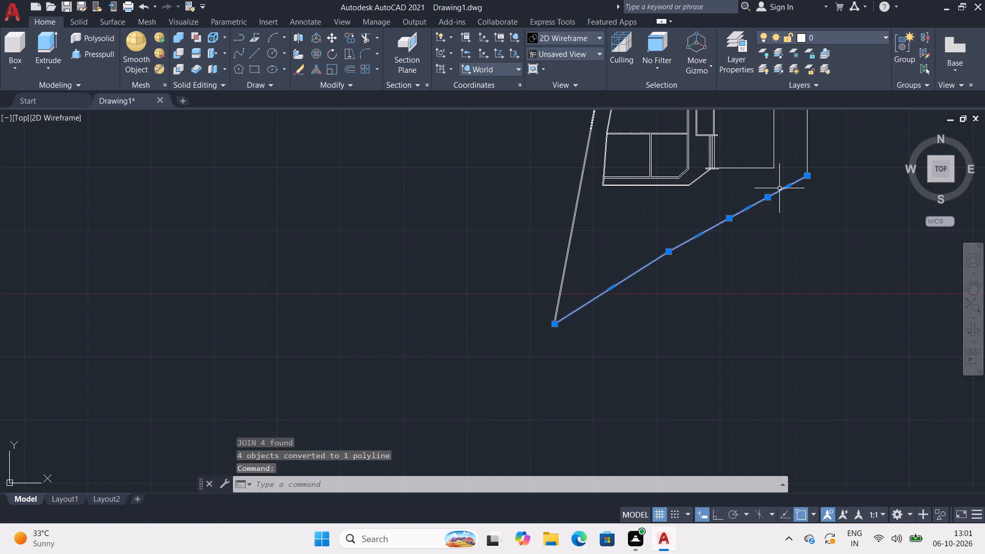
{"action": "key", "text": "o"}
{"action": "key", "text": "Return"}
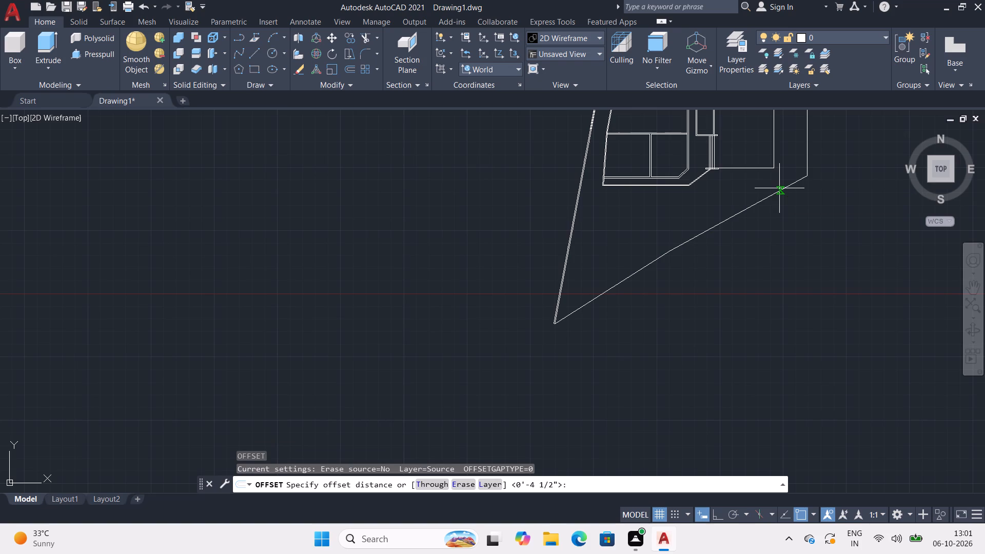
{"action": "type", "text": "2.5\""}
{"action": "key", "text": "Return"}
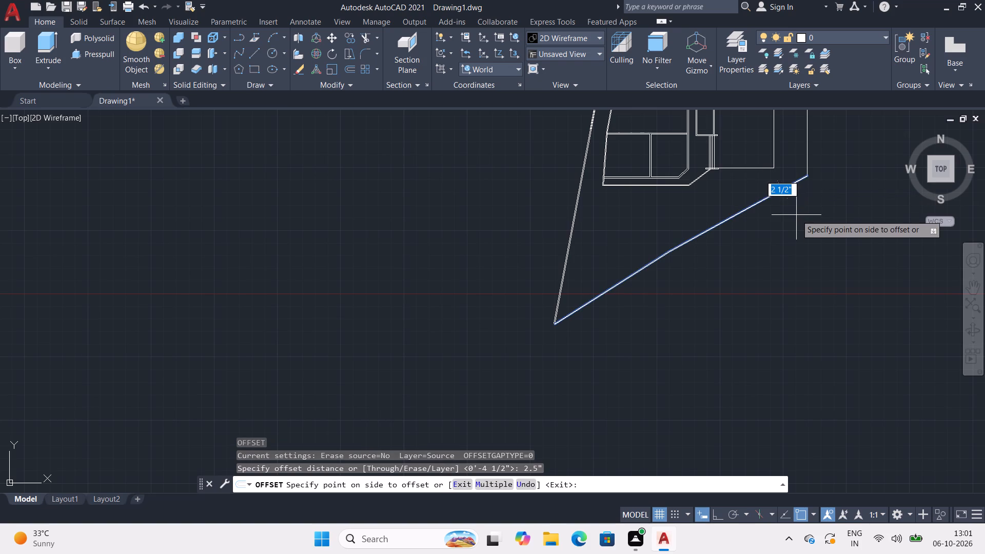
{"action": "scroll", "coordinate": [796, 215], "scroll_direction": "up", "scroll_amount": 4}
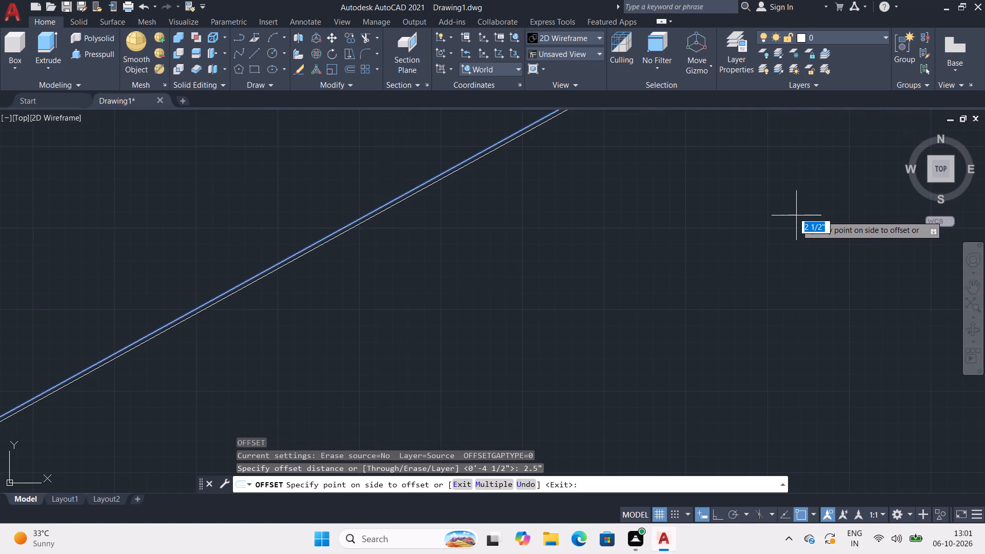
{"action": "left_click", "coordinate": [796, 217]}
{"action": "scroll", "coordinate": [745, 225], "scroll_direction": "down", "scroll_amount": 3}
{"action": "middle_click_drag", "start_coordinate": [705, 242], "coordinate": [838, 243]}
{"action": "middle_click_drag", "start_coordinate": [671, 286], "coordinate": [724, 241]}
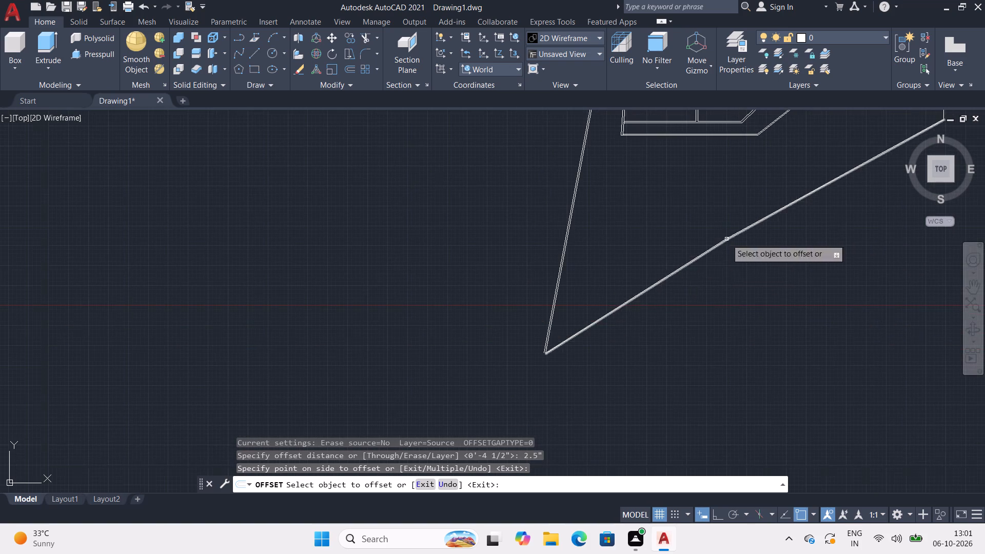
{"action": "middle_click_drag", "start_coordinate": [693, 296], "coordinate": [797, 311]}
{"action": "scroll", "coordinate": [711, 269], "scroll_direction": "up", "scroll_amount": 2}
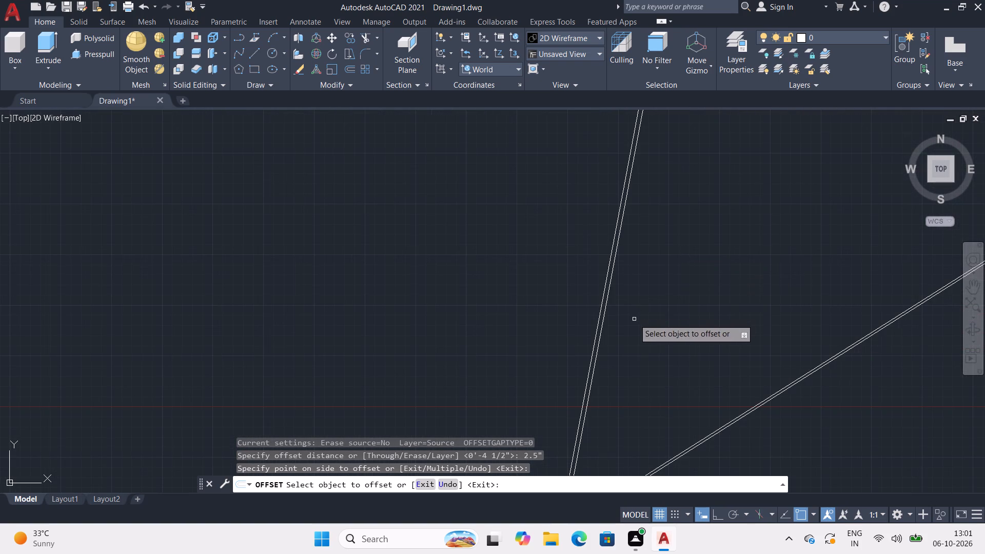
Offset the joined southern boundary polyline 4.5" outward to the southeast as the wall's outer face.
{"action": "scroll", "coordinate": [627, 338], "scroll_direction": "up", "scroll_amount": 1}
{"action": "middle_click_drag", "start_coordinate": [619, 307], "coordinate": [601, 197]}
{"action": "middle_click_drag", "start_coordinate": [824, 312], "coordinate": [775, 223]}
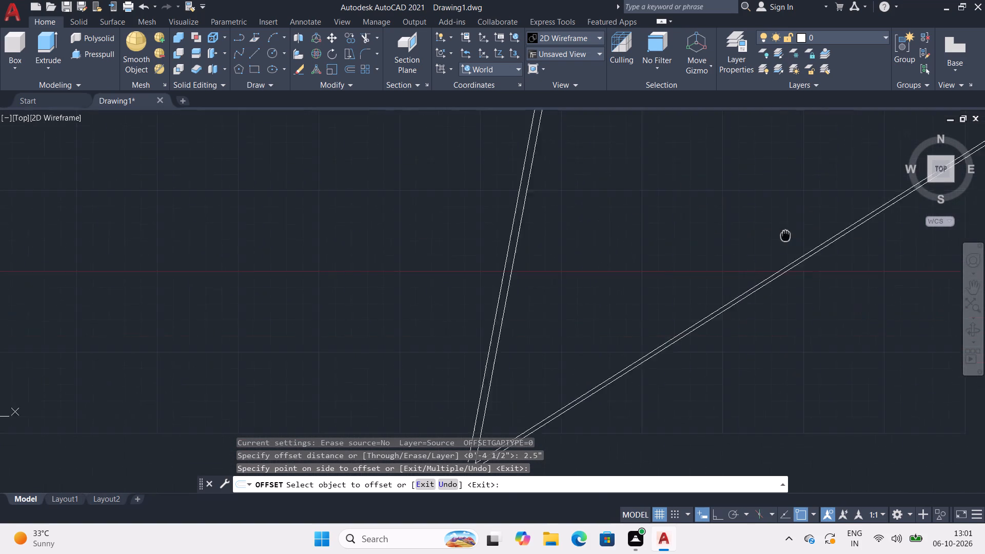
{"action": "middle_click_drag", "start_coordinate": [775, 223], "coordinate": [742, 203]}
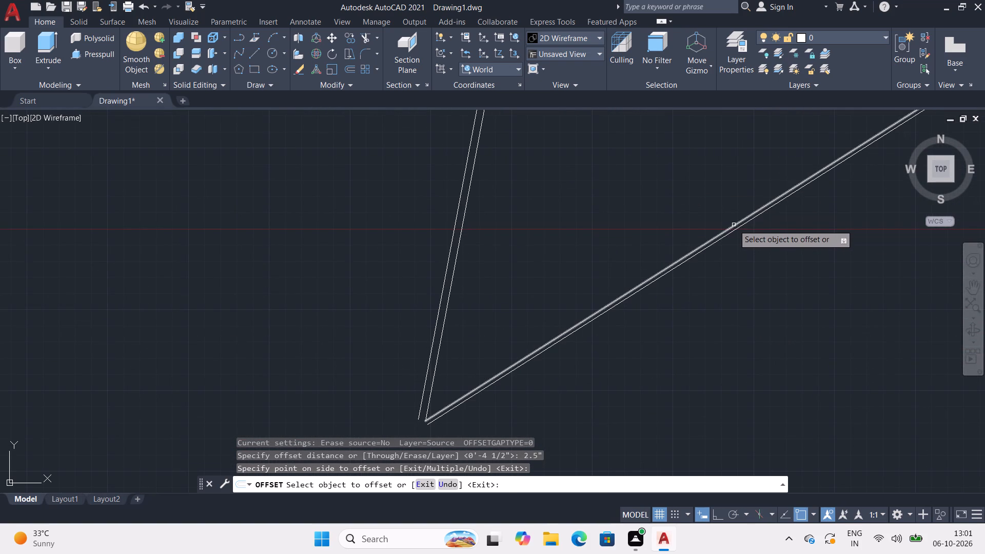
{"action": "left_click", "coordinate": [734, 225]}
{"action": "type", "text": "4.5\""}
{"action": "key", "text": "Return"}
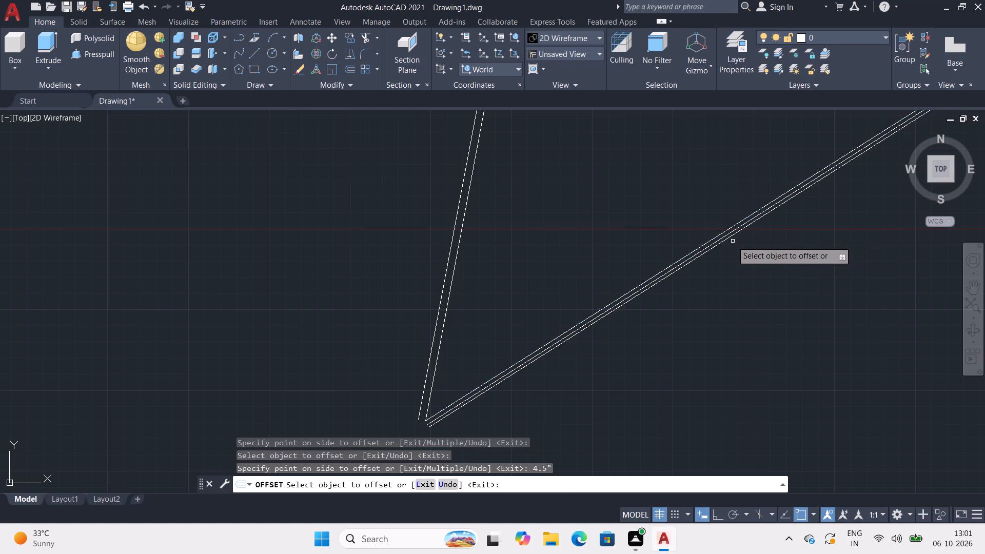
{"action": "key", "text": "Escape"}
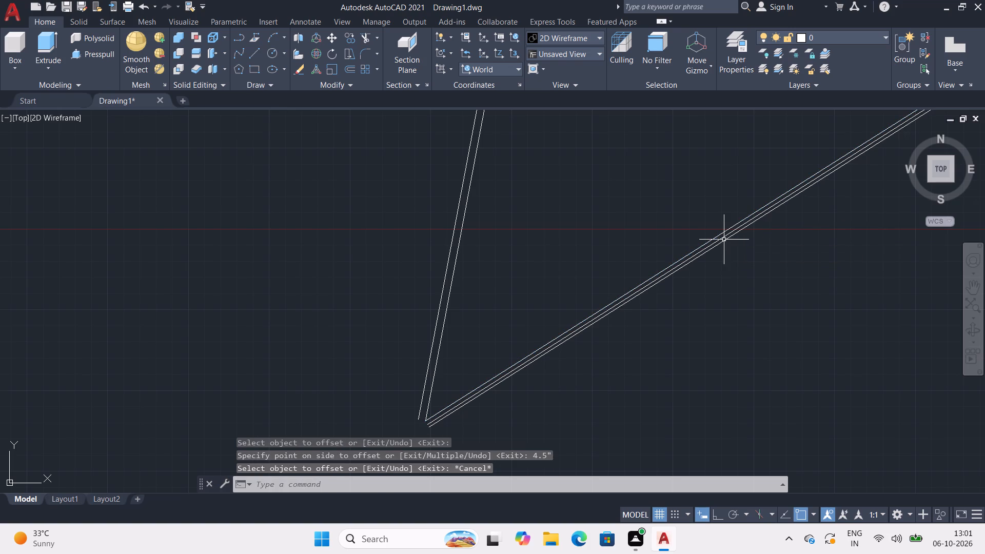
Erase the 2.5" offset line lying between the southern boundary wall's two faces.
{"action": "left_click", "coordinate": [724, 235]}
{"action": "key", "text": "Delete"}
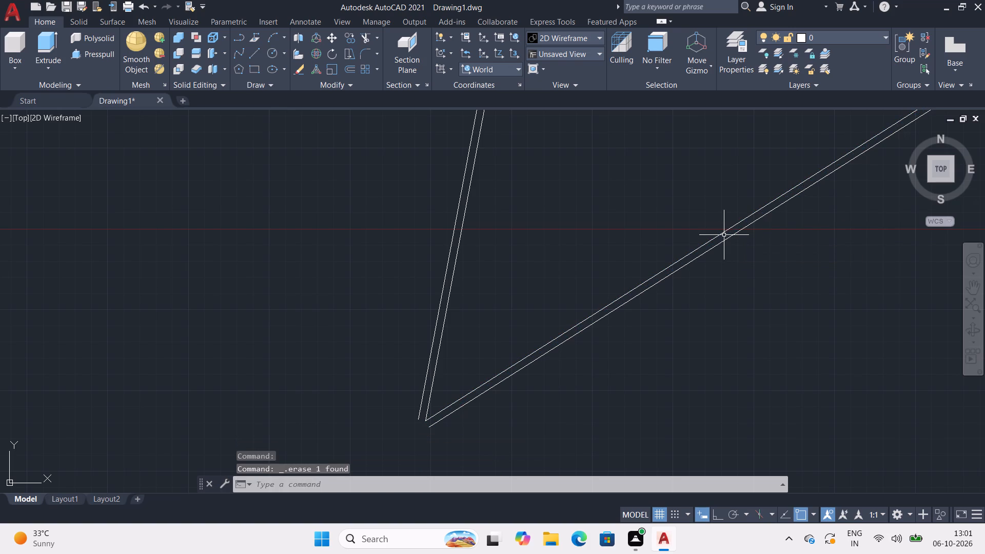
Fillet the outer faces of the west and southern boundary walls into a sharp corner at the site's southern tip.
{"action": "middle_click_drag", "start_coordinate": [724, 235], "coordinate": [771, 130]}
{"action": "middle_click_drag", "start_coordinate": [673, 221], "coordinate": [864, 144]}
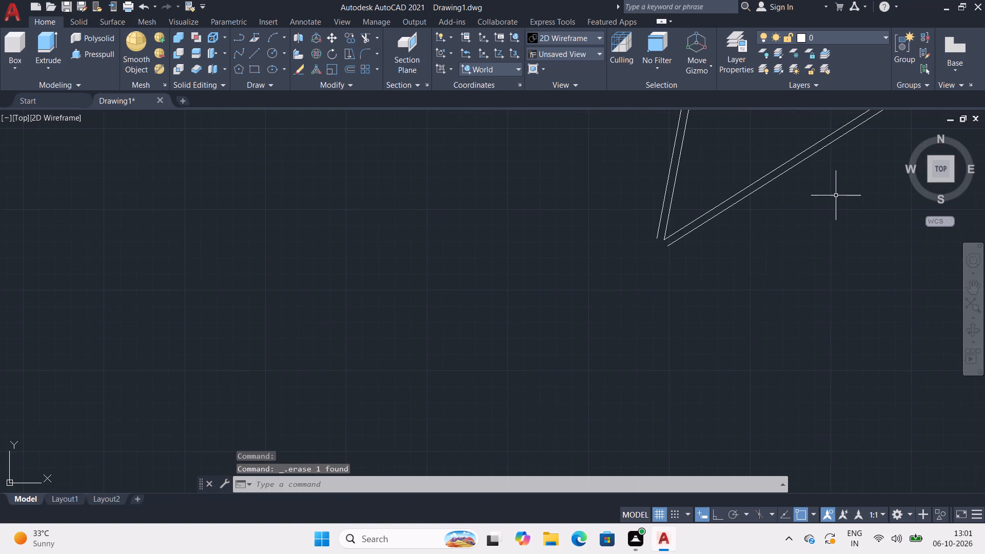
{"action": "middle_click_drag", "start_coordinate": [700, 249], "coordinate": [785, 245]}
{"action": "key", "text": "f"}
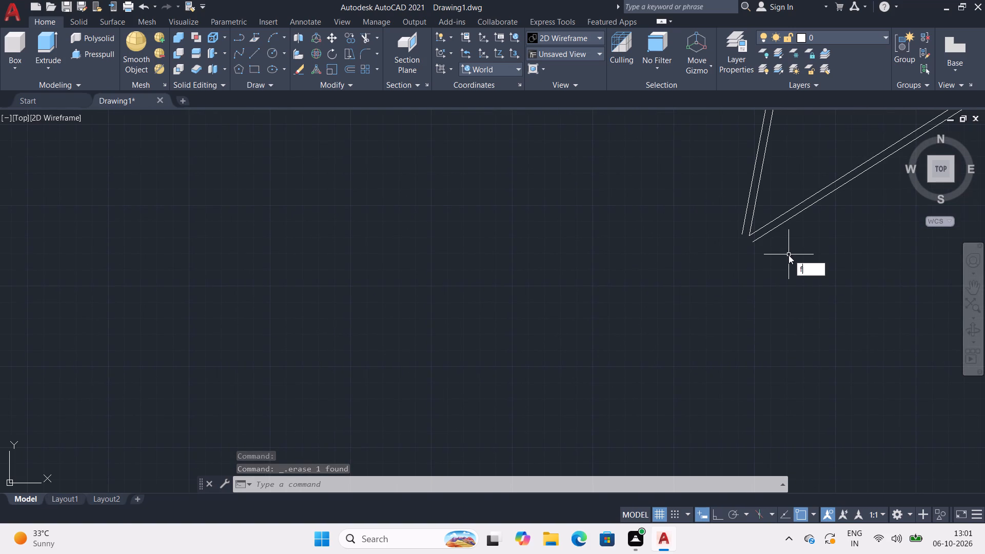
{"action": "key", "text": "bracketright"}
{"action": "key", "text": "BackSpace"}
{"action": "key", "text": "Return"}
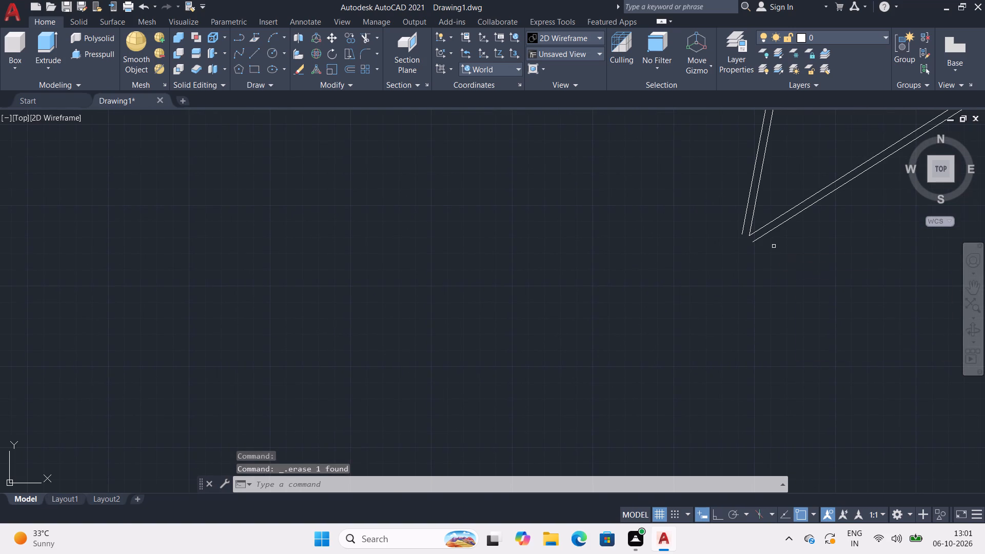
{"action": "left_click", "coordinate": [743, 229]}
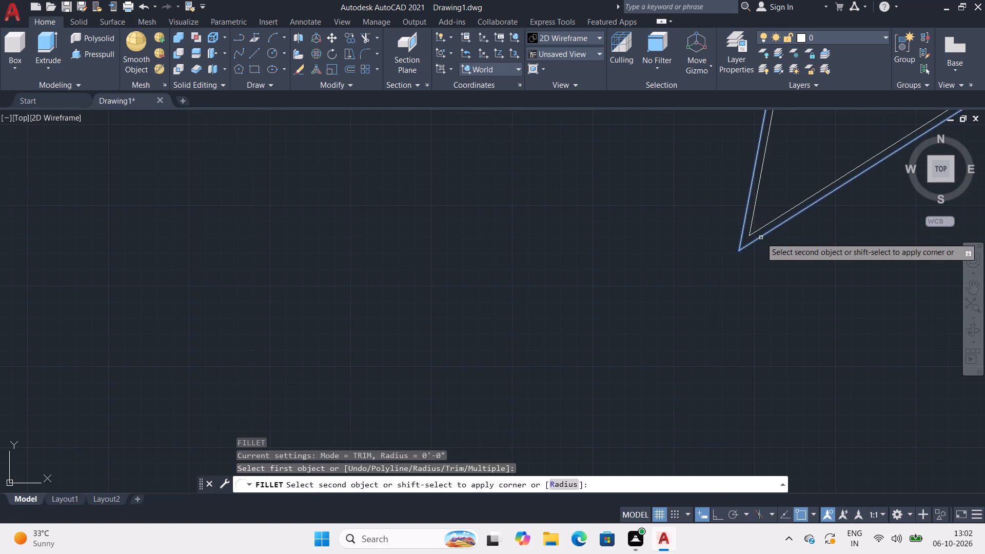
{"action": "left_click", "coordinate": [761, 238]}
Offset the long north-south eastern boundary line 4 1/2" outward to the east as the wall's outer face.
{"action": "scroll", "coordinate": [760, 232], "scroll_direction": "down", "scroll_amount": 3}
{"action": "middle_click_drag", "start_coordinate": [834, 214], "coordinate": [626, 348]}
{"action": "middle_click_drag", "start_coordinate": [784, 278], "coordinate": [604, 376]}
{"action": "middle_click_drag", "start_coordinate": [778, 277], "coordinate": [699, 405]}
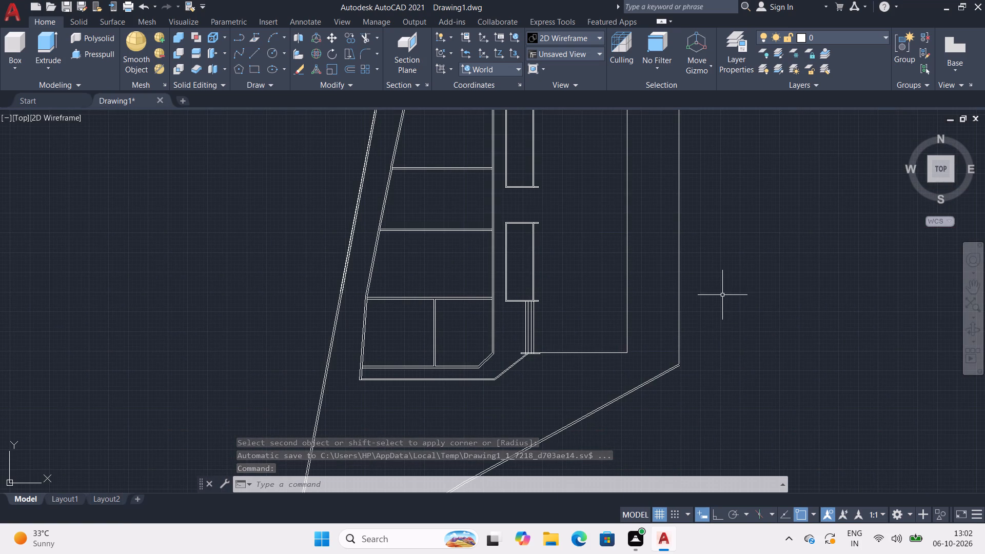
{"action": "middle_click_drag", "start_coordinate": [722, 295], "coordinate": [679, 369]}
{"action": "key", "text": "Escape"}
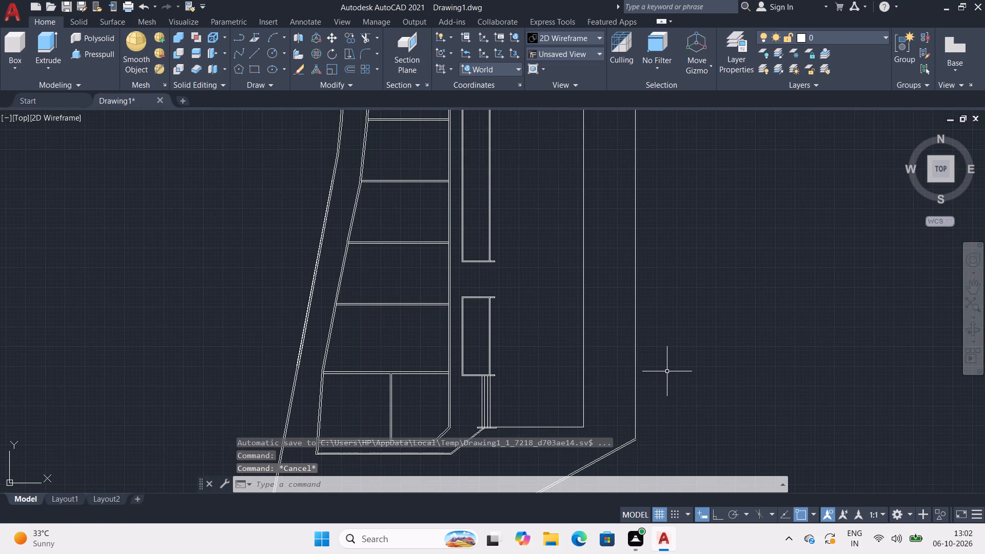
{"action": "key", "text": "o"}
{"action": "key", "text": "Return"}
{"action": "key", "text": "Return"}
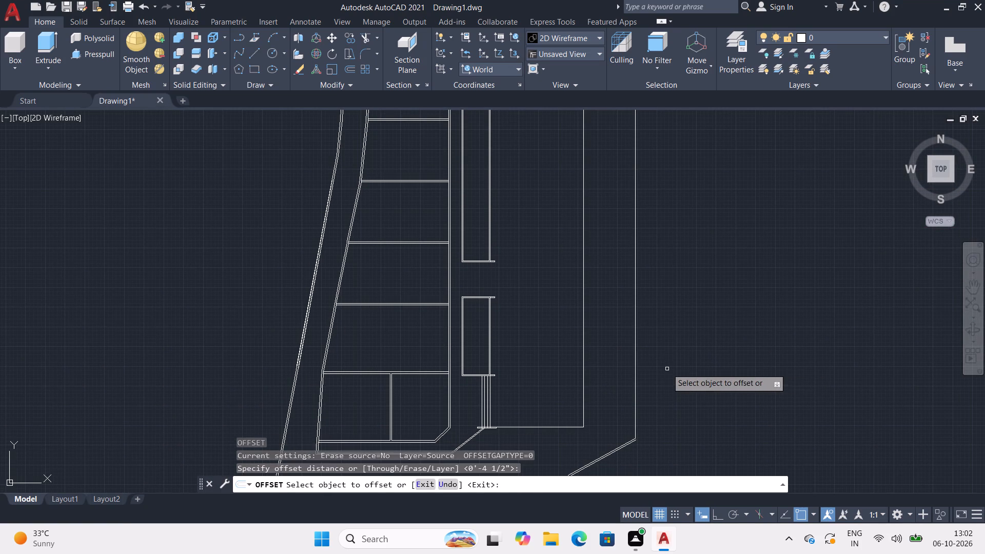
{"action": "middle_click_drag", "start_coordinate": [667, 364], "coordinate": [703, 451]}
{"action": "left_click", "coordinate": [672, 355]}
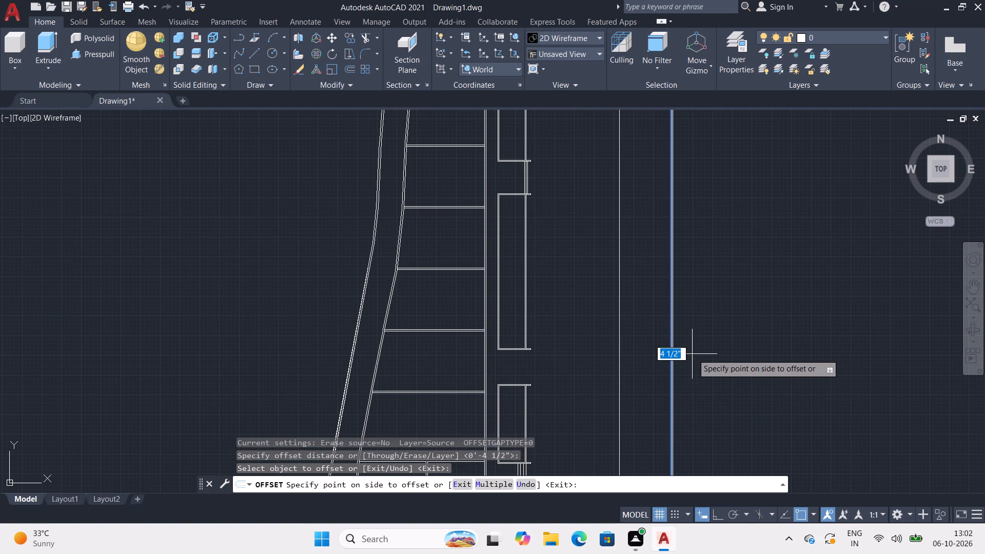
{"action": "left_click", "coordinate": [695, 354]}
Fillet the outer faces of the southern and eastern boundary walls into a sharp corner at the site's southeast.
{"action": "middle_click_drag", "start_coordinate": [695, 354], "coordinate": [675, 187]}
{"action": "middle_click_drag", "start_coordinate": [710, 294], "coordinate": [700, 226]}
{"action": "scroll", "coordinate": [666, 304], "scroll_direction": "up", "scroll_amount": 1}
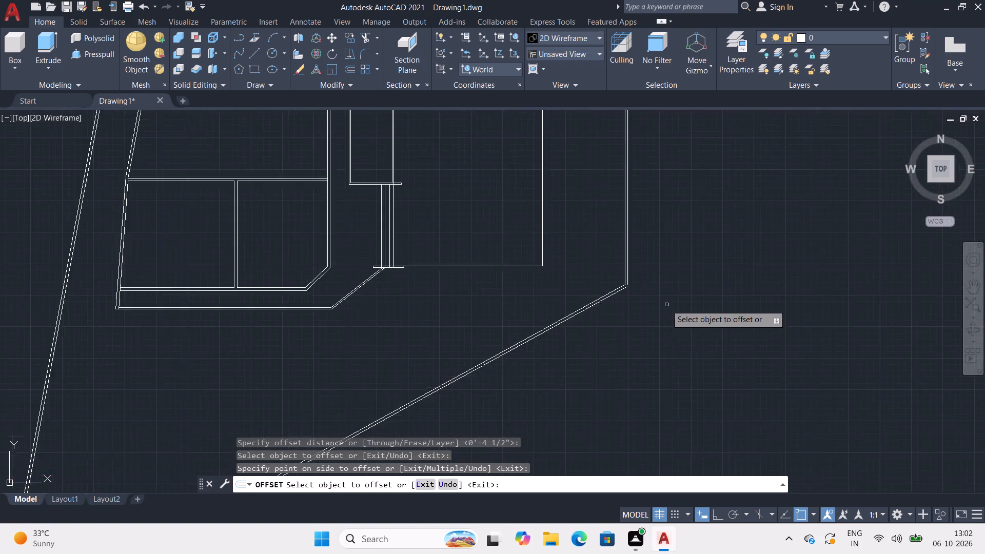
{"action": "scroll", "coordinate": [666, 305], "scroll_direction": "up", "scroll_amount": 2}
{"action": "middle_click_drag", "start_coordinate": [660, 325], "coordinate": [774, 406]}
{"action": "scroll", "coordinate": [772, 387], "scroll_direction": "up", "scroll_amount": 3}
{"action": "middle_click_drag", "start_coordinate": [684, 337], "coordinate": [724, 365]}
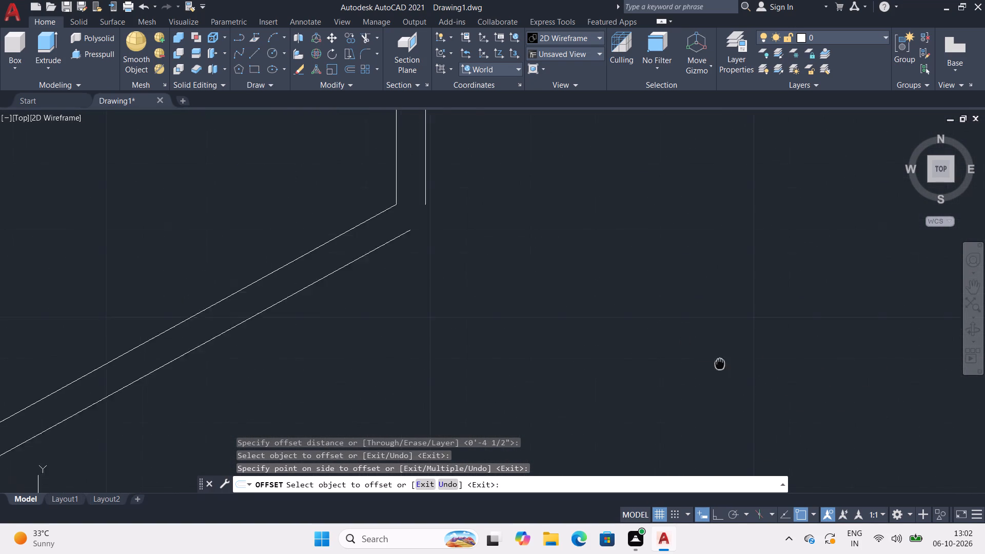
{"action": "middle_click_drag", "start_coordinate": [724, 365], "coordinate": [775, 380]}
{"action": "key", "text": "Escape"}
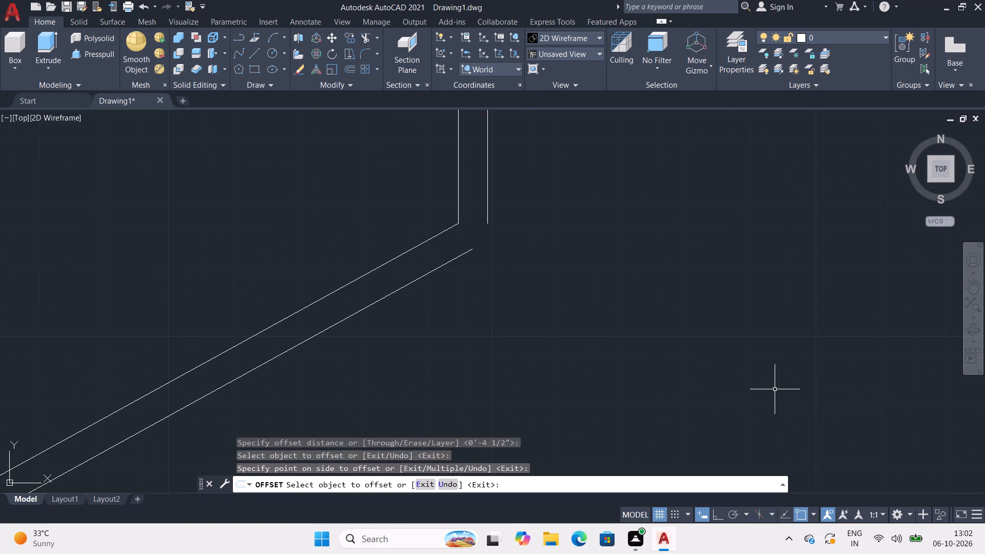
{"action": "key", "text": "f"}
{"action": "key", "text": "Return"}
{"action": "middle_click_drag", "start_coordinate": [672, 355], "coordinate": [900, 296]}
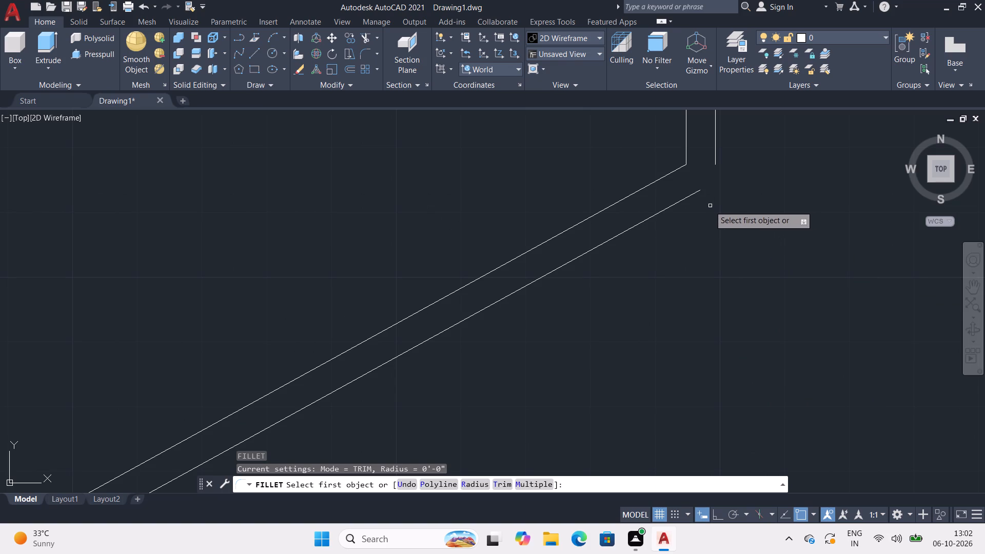
{"action": "left_click", "coordinate": [688, 195]}
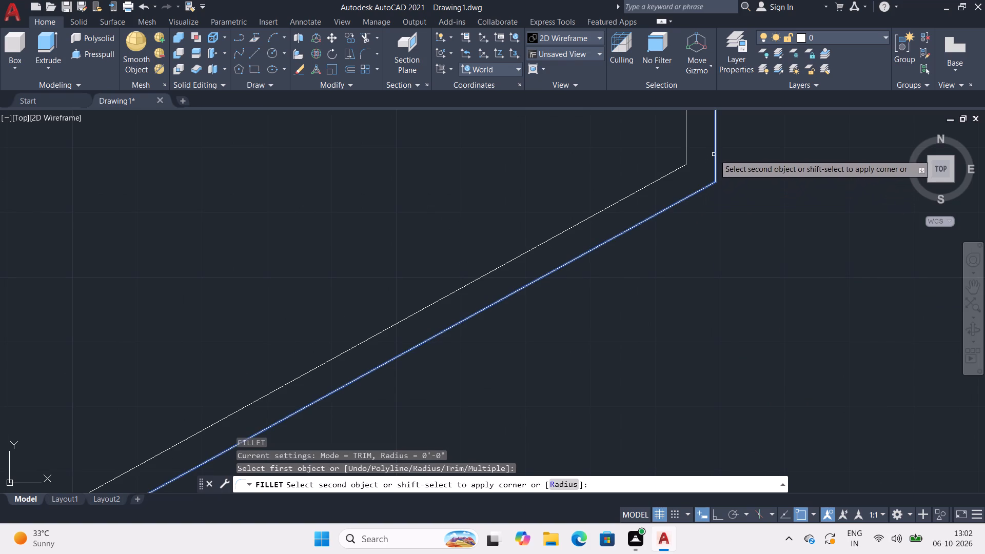
{"action": "left_click", "coordinate": [716, 153]}
{"action": "key", "text": "Escape"}
Extend the eastern boundary wall's outer face north to the outer line of the north boundary wall.
{"action": "scroll", "coordinate": [712, 160], "scroll_direction": "down", "scroll_amount": 4}
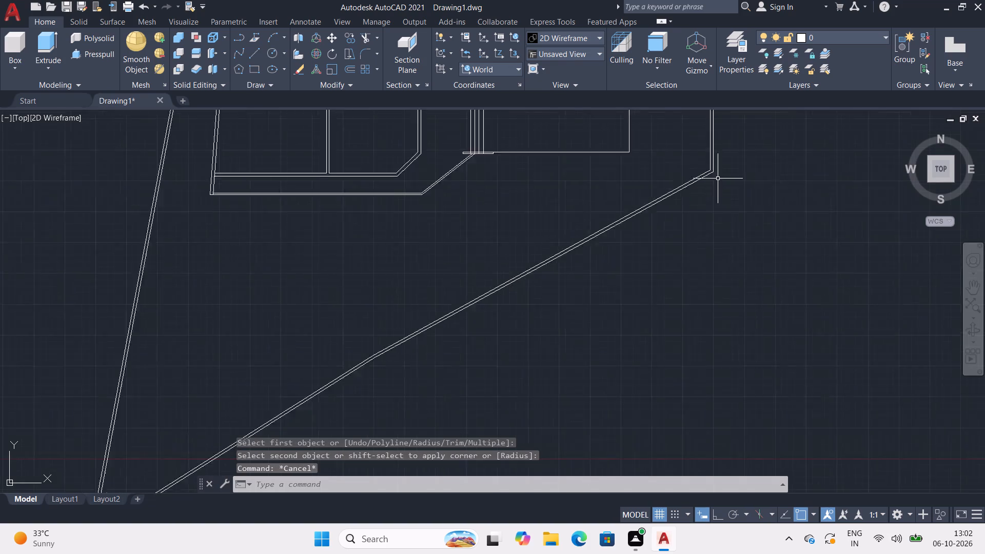
{"action": "scroll", "coordinate": [720, 180], "scroll_direction": "down", "scroll_amount": 4}
{"action": "middle_click_drag", "start_coordinate": [730, 175], "coordinate": [774, 319]}
{"action": "scroll", "coordinate": [782, 248], "scroll_direction": "down", "scroll_amount": 2}
{"action": "middle_click_drag", "start_coordinate": [775, 238], "coordinate": [773, 248]}
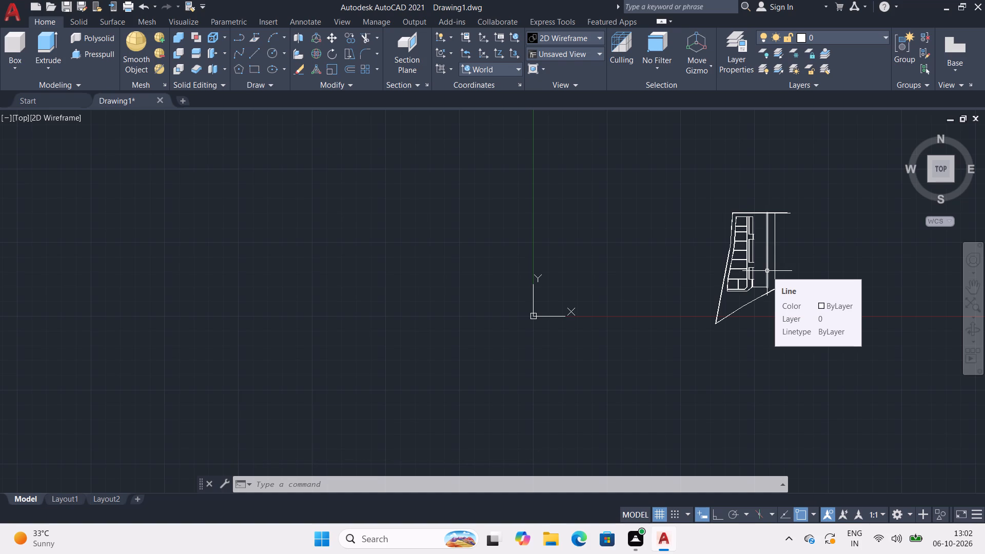
{"action": "middle_click_drag", "start_coordinate": [783, 234], "coordinate": [768, 256]}
{"action": "scroll", "coordinate": [771, 232], "scroll_direction": "up", "scroll_amount": 1}
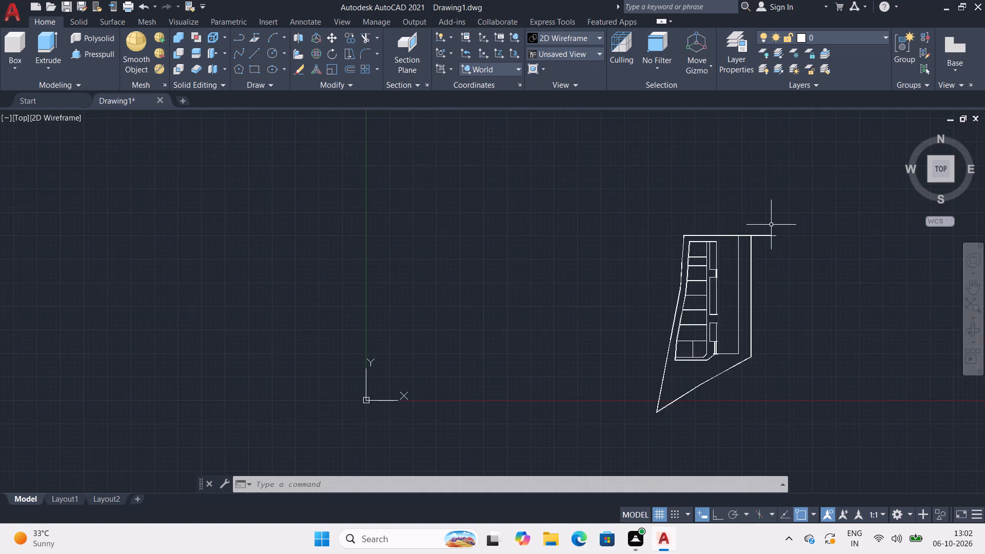
{"action": "scroll", "coordinate": [772, 223], "scroll_direction": "up", "scroll_amount": 2}
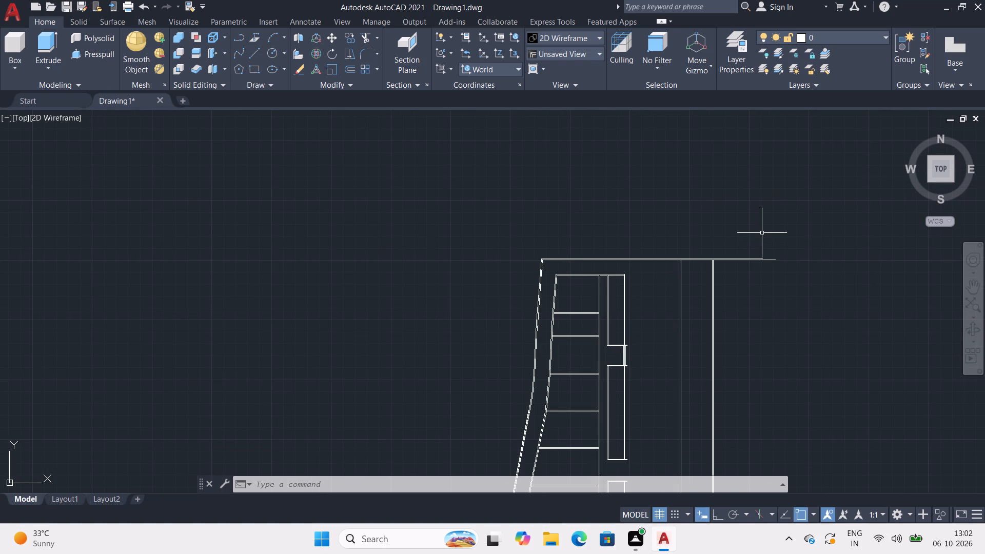
{"action": "scroll", "coordinate": [755, 236], "scroll_direction": "up", "scroll_amount": 4}
{"action": "middle_click_drag", "start_coordinate": [704, 350], "coordinate": [765, 130]}
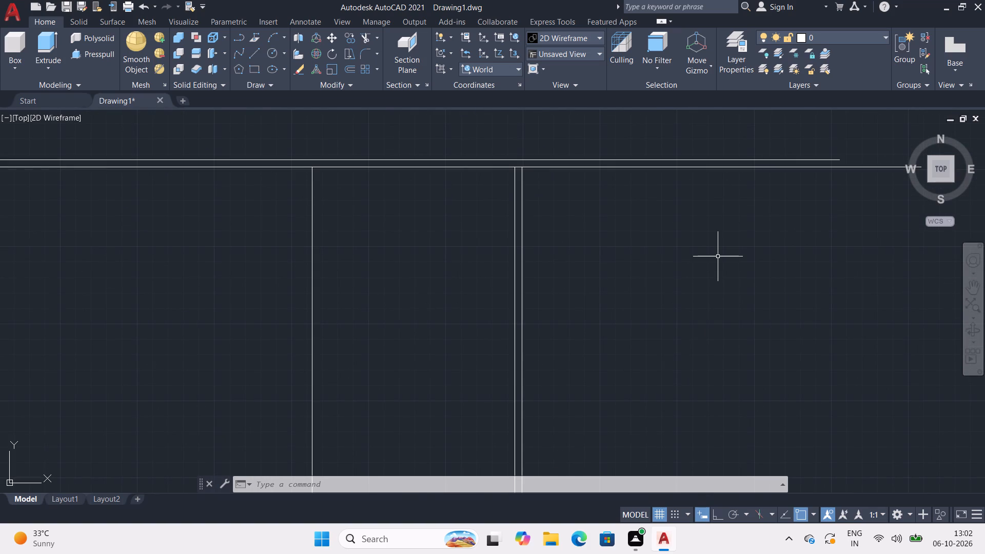
{"action": "type", "text": "ex"}
{"action": "key", "text": "Return"}
{"action": "middle_click_drag", "start_coordinate": [707, 221], "coordinate": [984, 268]}
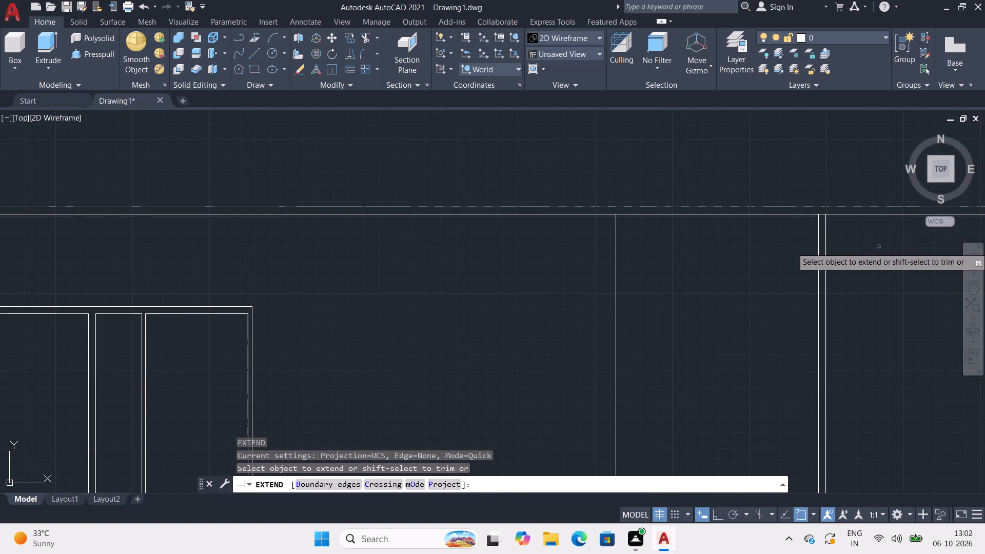
{"action": "left_click", "coordinate": [824, 246]}
{"action": "key", "text": "Escape"}
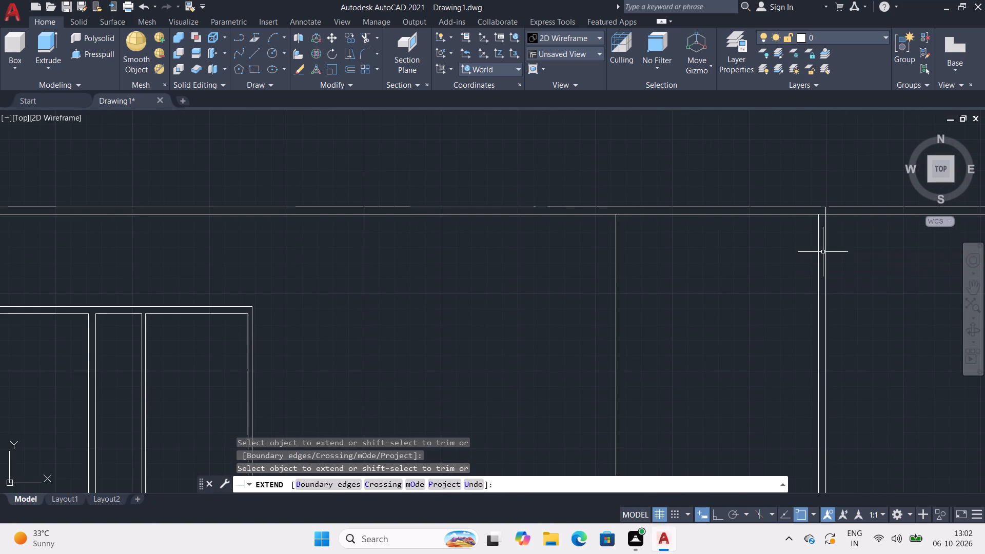
{"action": "key", "text": "Escape"}
Trim the north wall lines' overhang east of the eastern wall and the inner line's stub within the northeast corner.
{"action": "key", "text": "t"}
{"action": "key", "text": "r"}
{"action": "key", "text": "Return"}
{"action": "left_click_drag", "start_coordinate": [851, 191], "coordinate": [853, 228]}
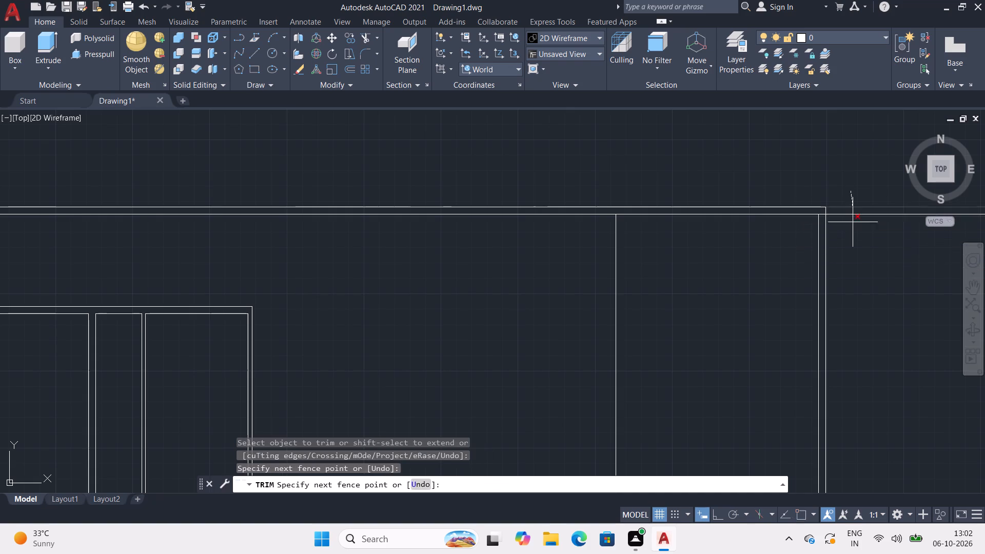
{"action": "left_click_drag", "start_coordinate": [853, 228], "coordinate": [853, 253]}
{"action": "scroll", "coordinate": [817, 211], "scroll_direction": "up", "scroll_amount": 3}
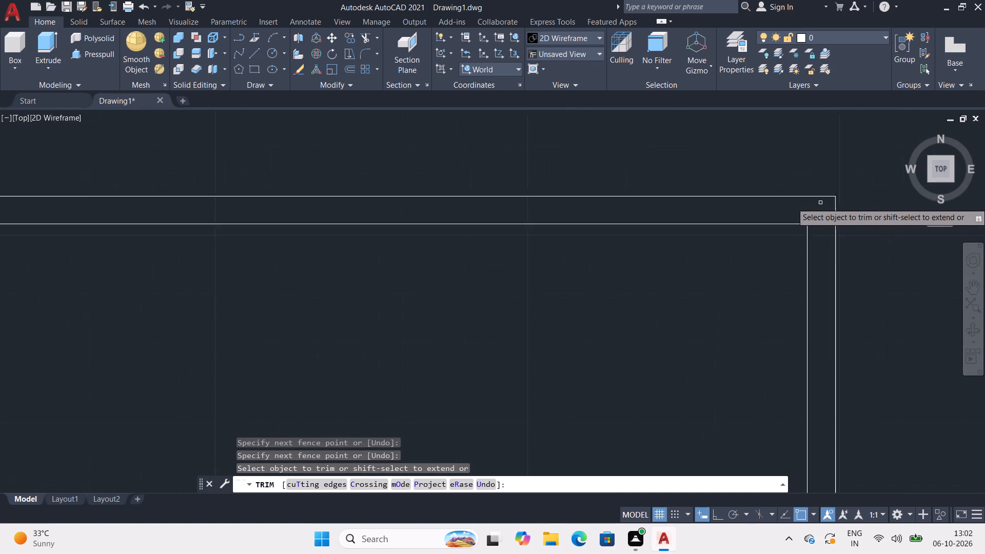
{"action": "scroll", "coordinate": [820, 203], "scroll_direction": "up", "scroll_amount": 2}
{"action": "left_click_drag", "start_coordinate": [817, 230], "coordinate": [815, 303]}
{"action": "scroll", "coordinate": [804, 226], "scroll_direction": "down", "scroll_amount": 4}
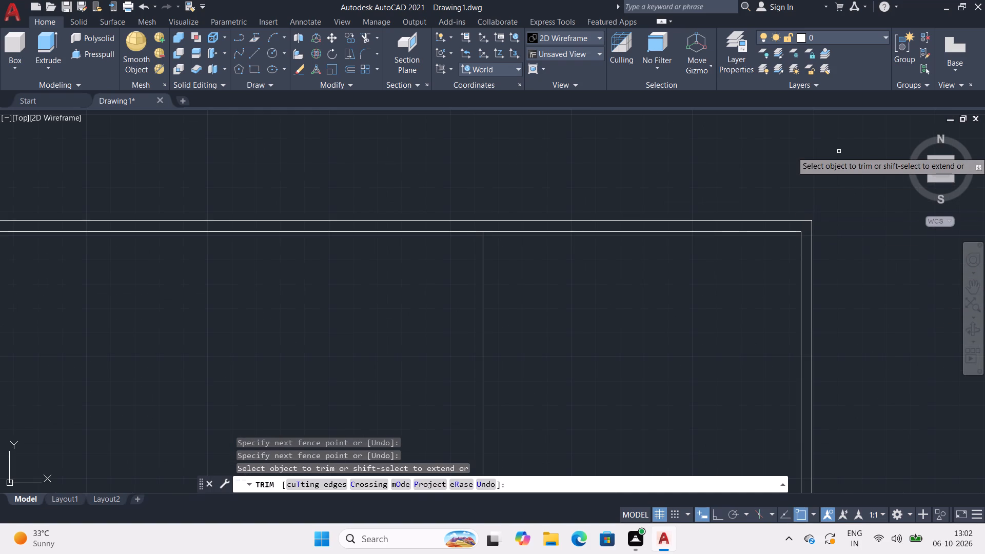
{"action": "key", "text": "Escape"}
Review the whole site plan, checking the building layout and the boundary wall around it.
{"action": "scroll", "coordinate": [839, 151], "scroll_direction": "down", "scroll_amount": 3}
{"action": "middle_click_drag", "start_coordinate": [833, 152], "coordinate": [921, 148]}
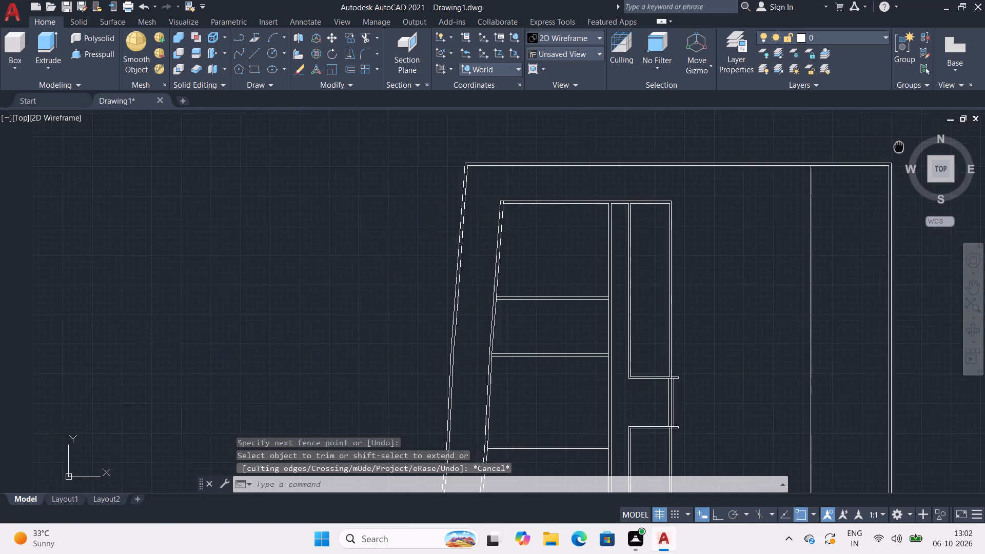
{"action": "middle_click_drag", "start_coordinate": [921, 148], "coordinate": [976, 151]}
{"action": "scroll", "coordinate": [854, 154], "scroll_direction": "down", "scroll_amount": 2}
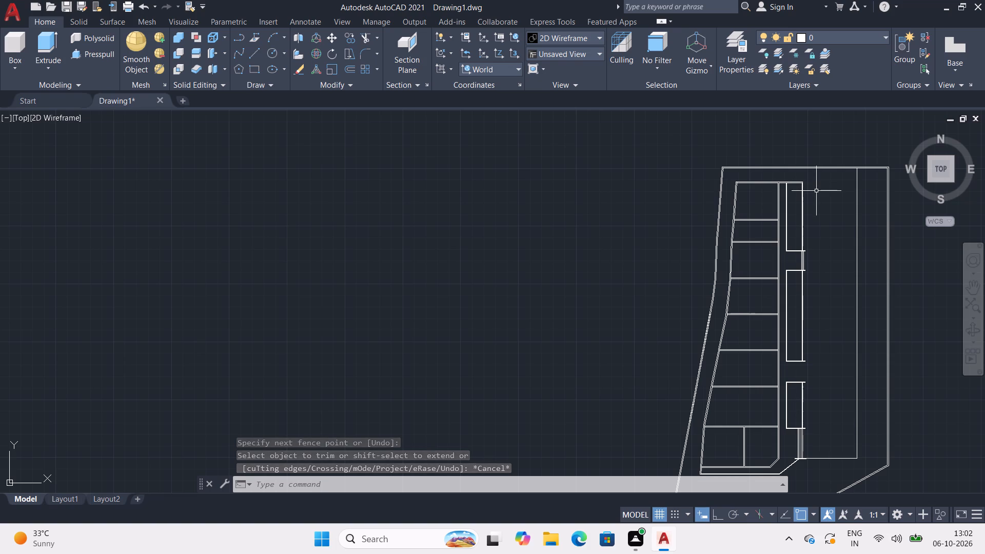
{"action": "middle_click_drag", "start_coordinate": [816, 190], "coordinate": [822, 181]}
{"action": "scroll", "coordinate": [819, 209], "scroll_direction": "down", "scroll_amount": 2}
{"action": "middle_click_drag", "start_coordinate": [820, 209], "coordinate": [784, 188]}
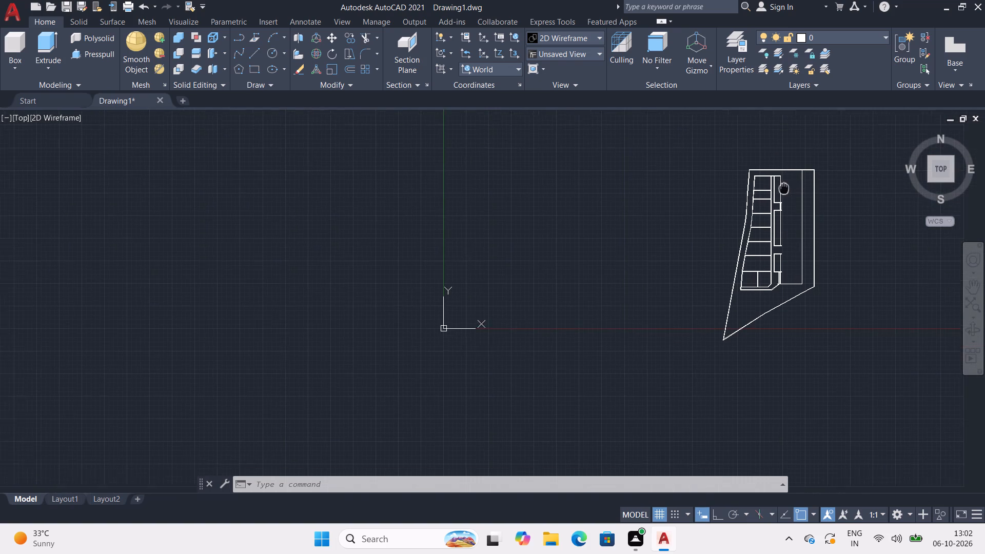
{"action": "middle_click_drag", "start_coordinate": [784, 188], "coordinate": [779, 187]}
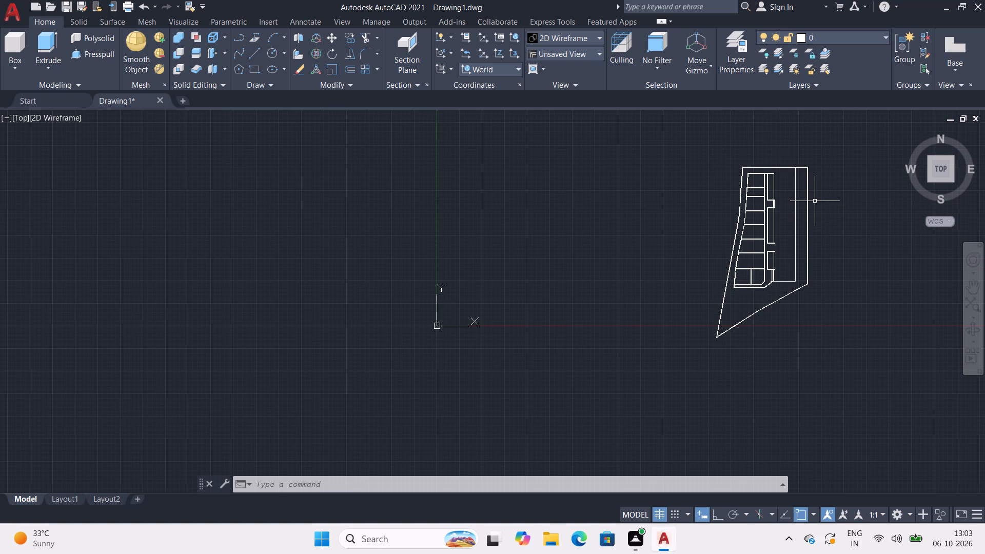
{"action": "middle_click_drag", "start_coordinate": [815, 203], "coordinate": [868, 201]}
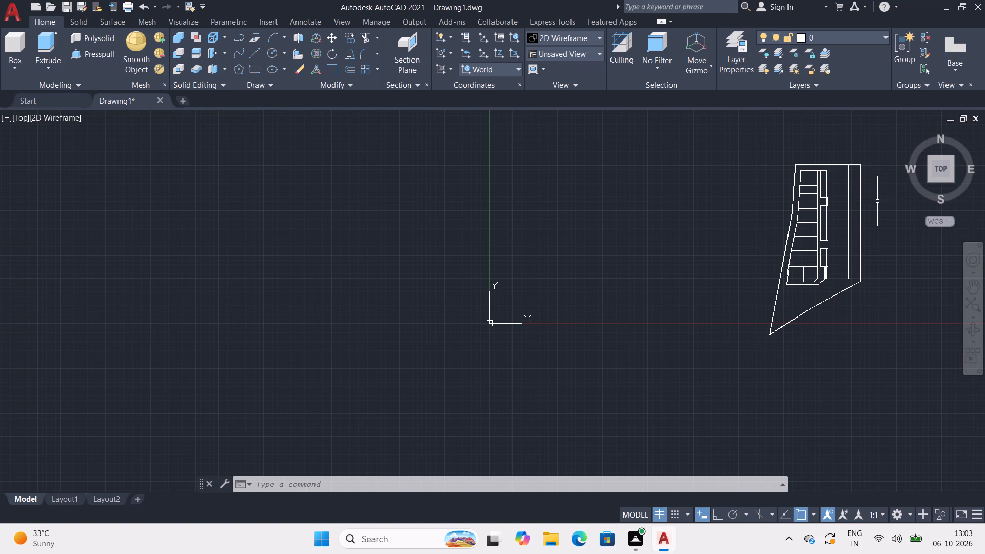
{"action": "scroll", "coordinate": [841, 192], "scroll_direction": "up", "scroll_amount": 1}
Draw a horizontal line from the southernmost narrow room's outer east face, near its north end, to the thin vertical line east of it.
{"action": "scroll", "coordinate": [841, 192], "scroll_direction": "up", "scroll_amount": 2}
{"action": "middle_click_drag", "start_coordinate": [862, 229], "coordinate": [775, 77]}
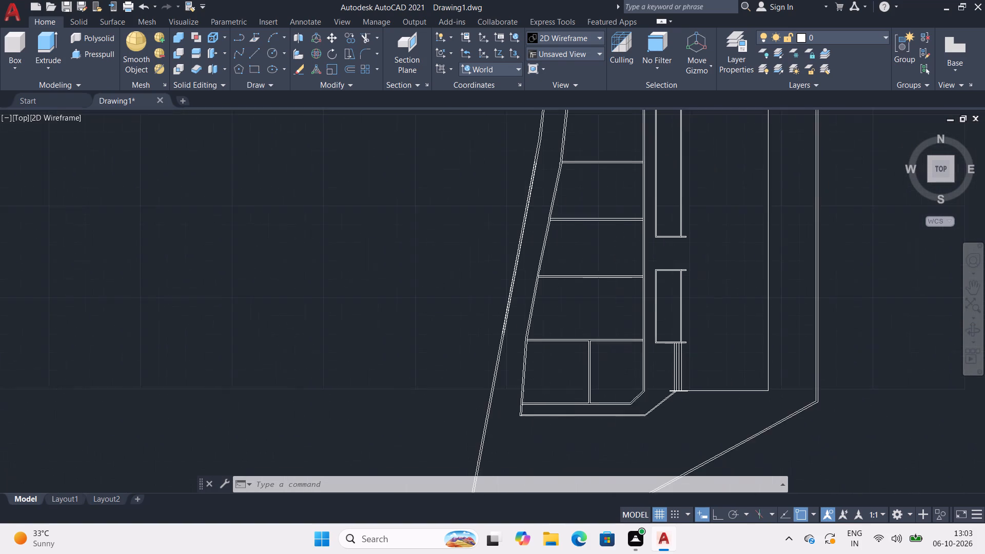
{"action": "middle_click_drag", "start_coordinate": [775, 77], "coordinate": [774, 76]}
{"action": "middle_click_drag", "start_coordinate": [801, 187], "coordinate": [770, 140]}
{"action": "scroll", "coordinate": [754, 193], "scroll_direction": "up", "scroll_amount": 2}
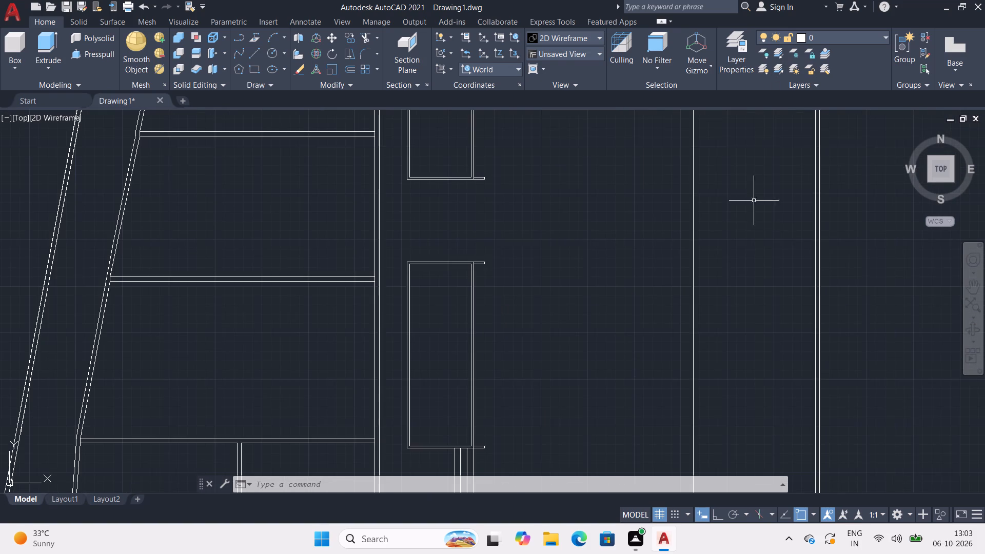
{"action": "middle_click_drag", "start_coordinate": [744, 247], "coordinate": [748, 162]}
{"action": "key", "text": "l"}
{"action": "key", "text": "Return"}
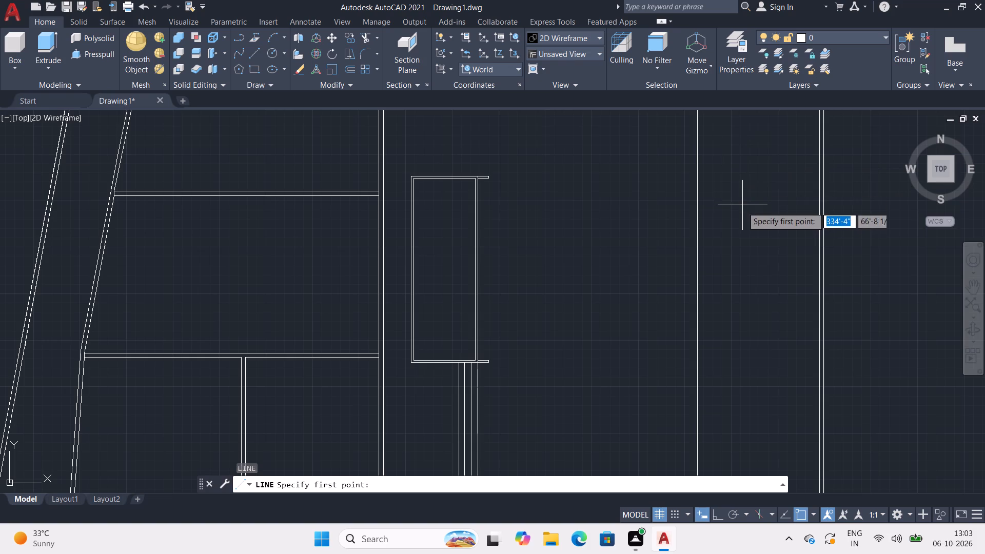
{"action": "middle_click_drag", "start_coordinate": [743, 207], "coordinate": [814, 82]}
{"action": "middle_click_drag", "start_coordinate": [780, 159], "coordinate": [875, 337]}
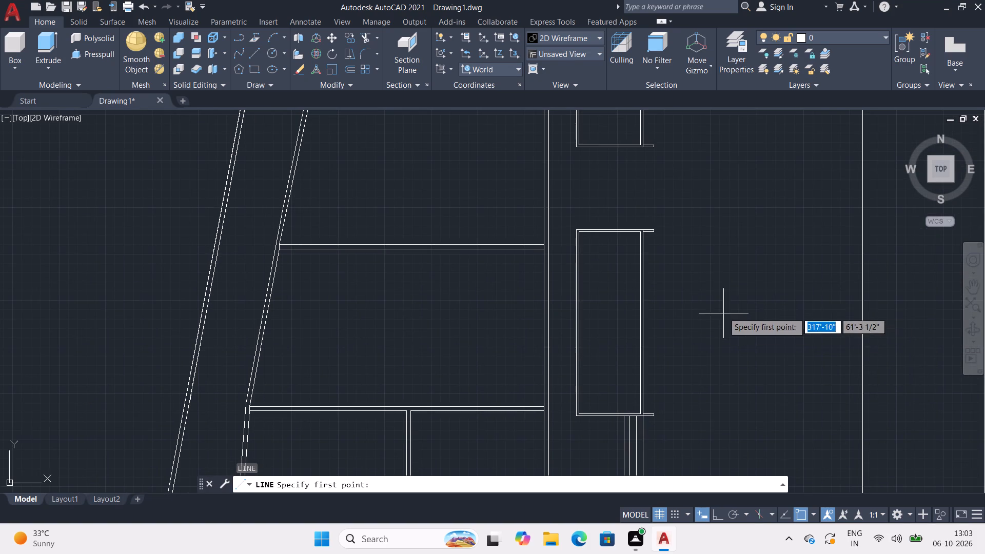
{"action": "middle_click_drag", "start_coordinate": [775, 300], "coordinate": [766, 189]}
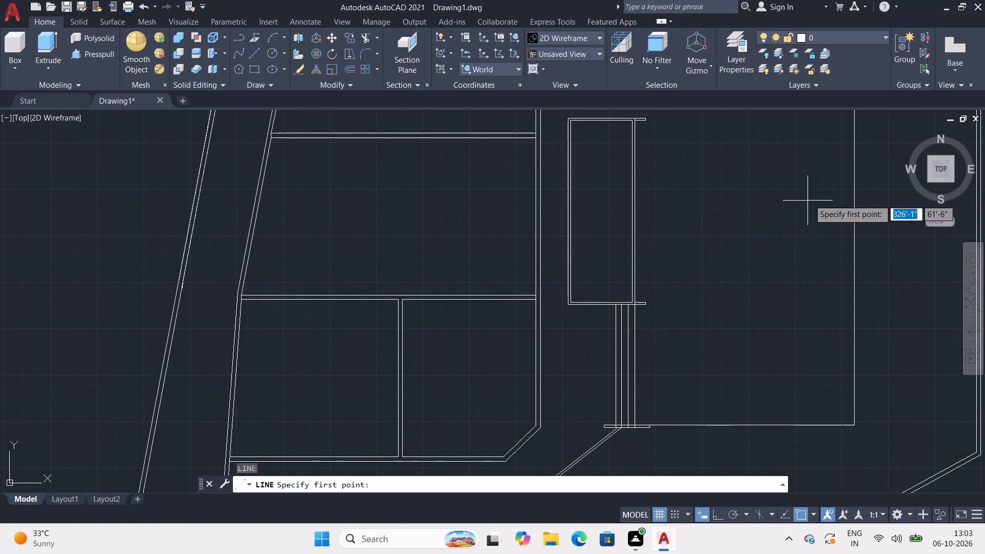
{"action": "scroll", "coordinate": [637, 151], "scroll_direction": "up", "scroll_amount": 2}
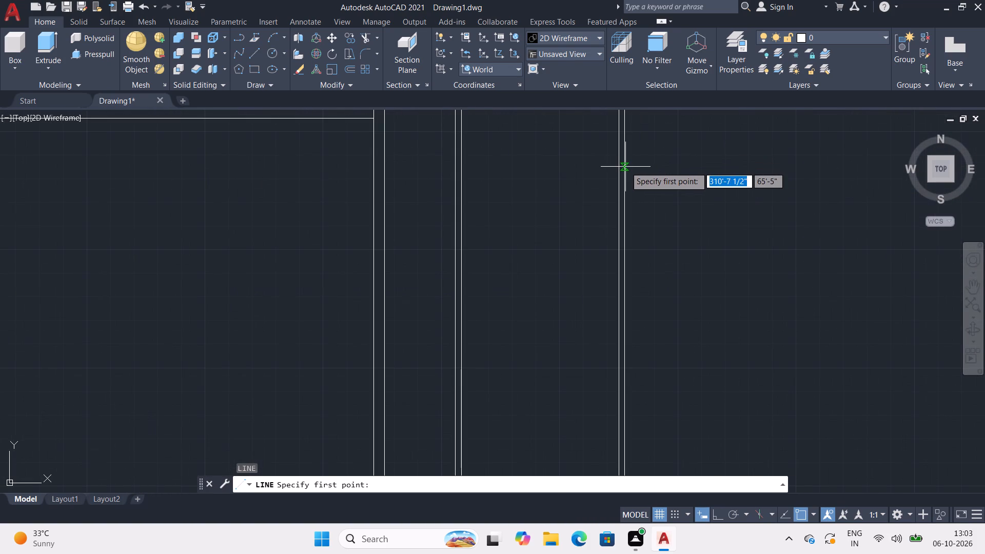
{"action": "middle_click_drag", "start_coordinate": [625, 167], "coordinate": [609, 222]}
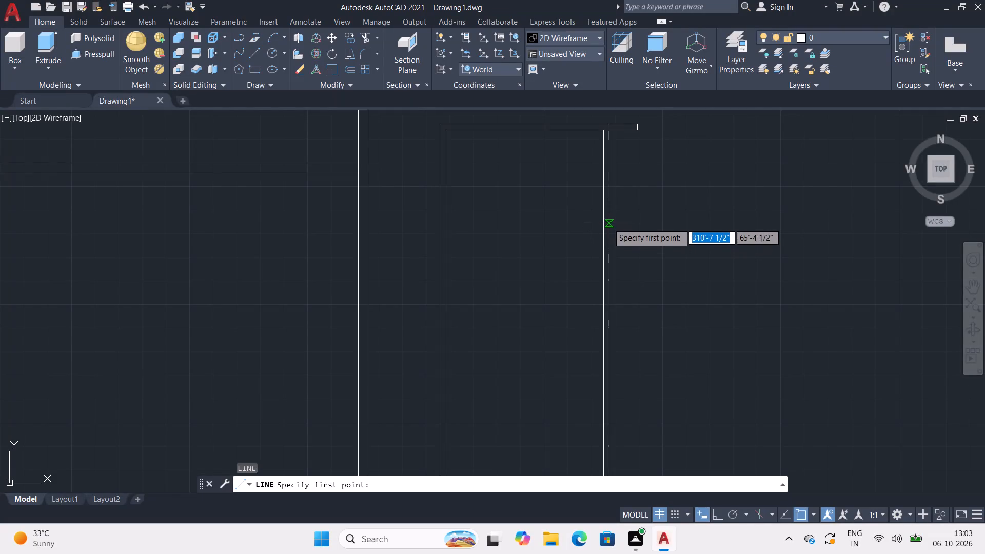
{"action": "left_click", "coordinate": [608, 219]}
{"action": "scroll", "coordinate": [700, 220], "scroll_direction": "down", "scroll_amount": 2}
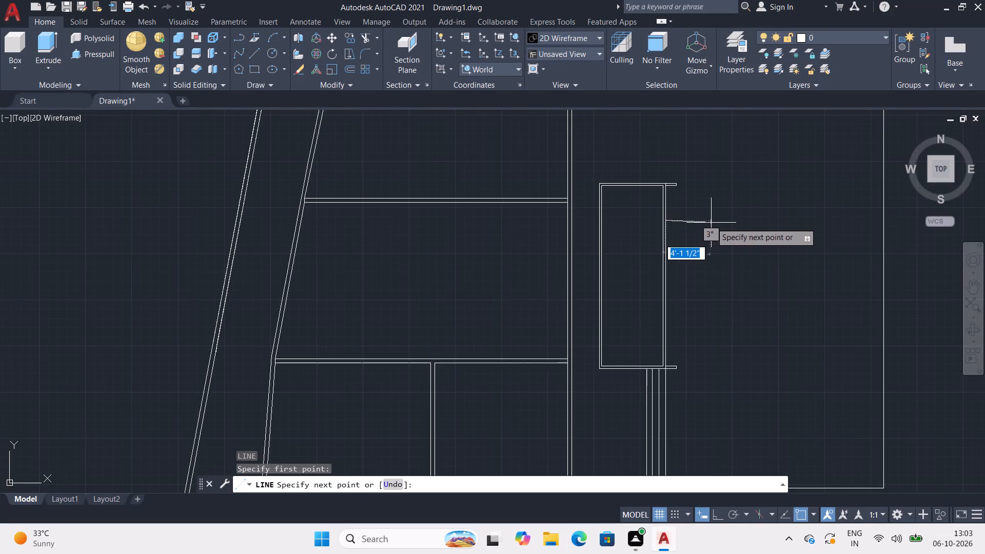
{"action": "middle_click_drag", "start_coordinate": [666, 239], "coordinate": [605, 256]}
{"action": "key", "text": "F8"}
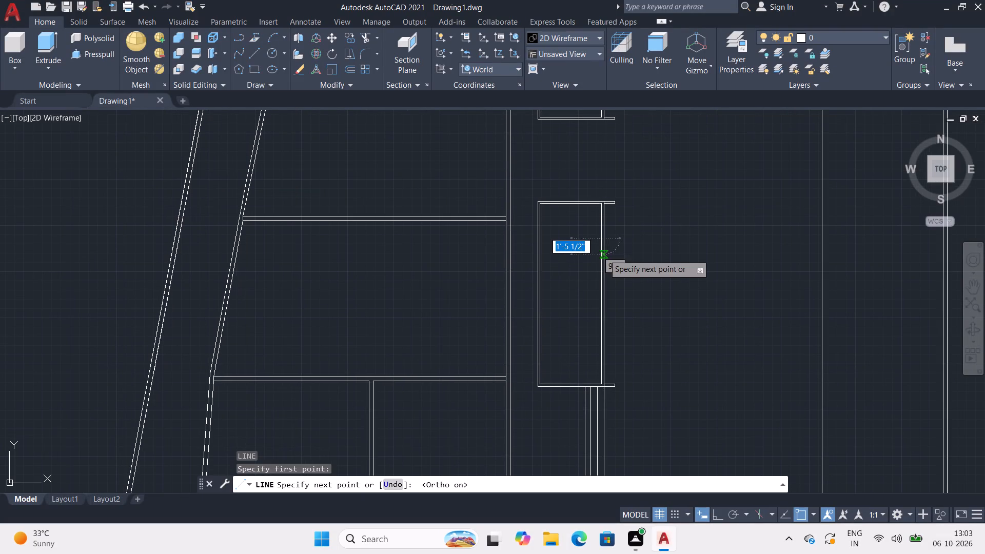
{"action": "left_click", "coordinate": [821, 238]}
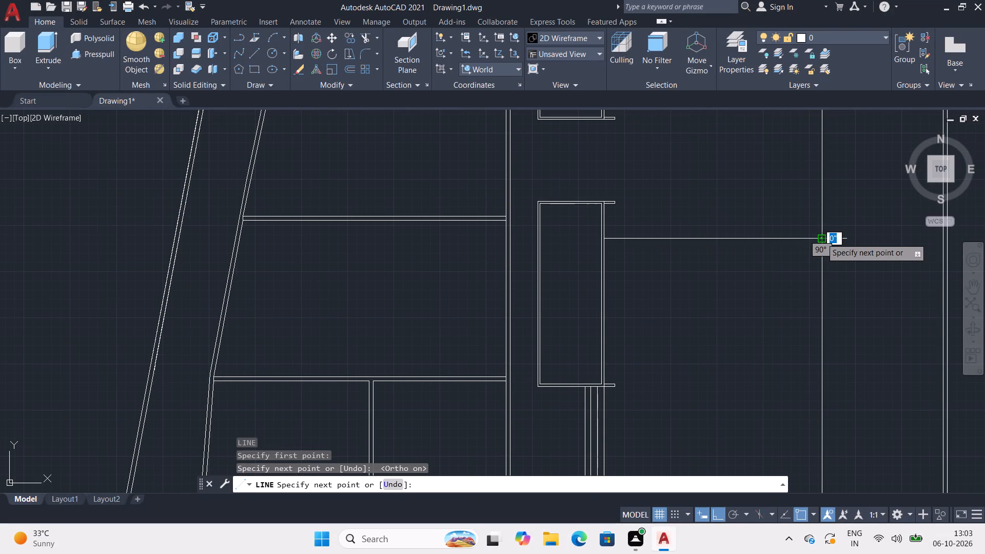
{"action": "key", "text": "space"}
Offset the new horizontal line southward four times in succession at 1' spacing.
{"action": "type", "text": "o"}
{"action": "key", "text": "Return"}
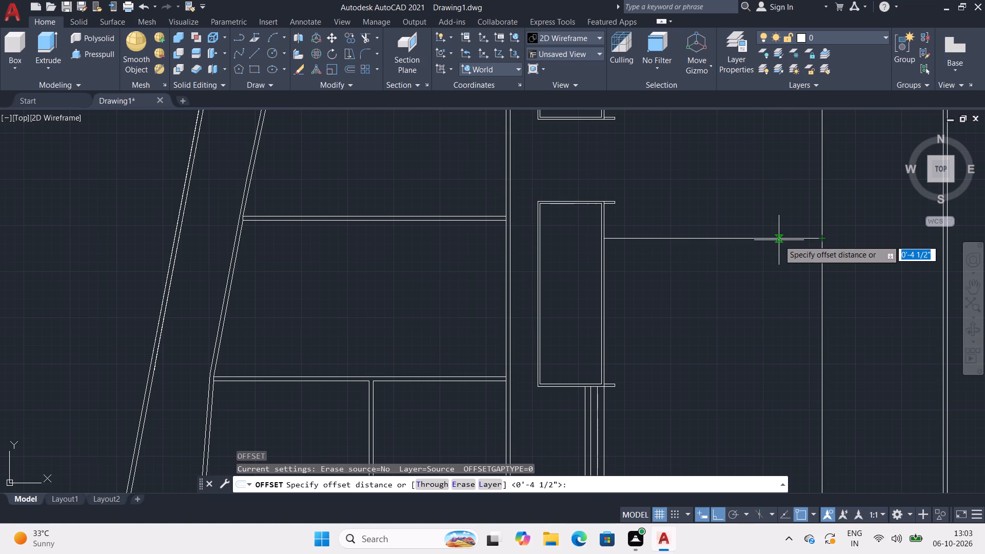
{"action": "key", "text": "Return"}
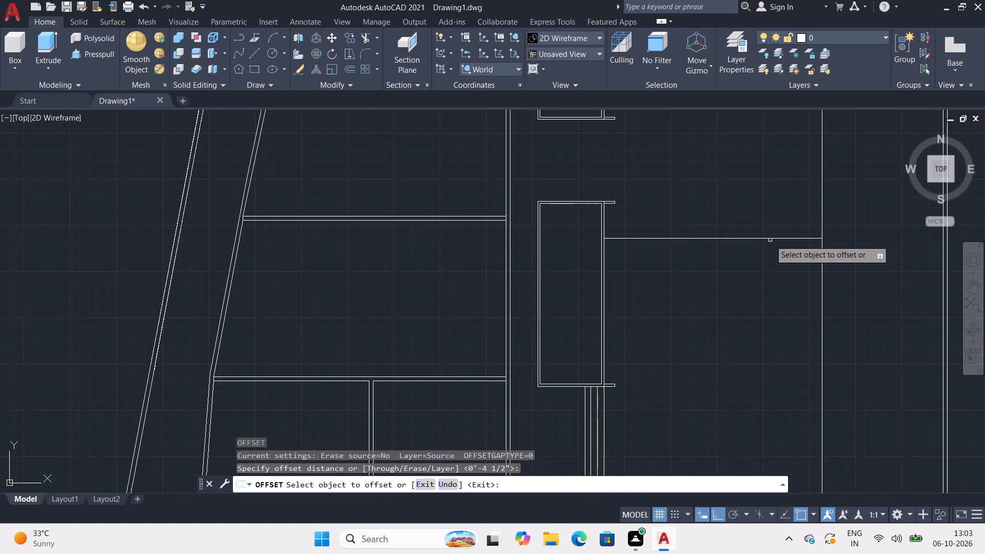
{"action": "left_click", "coordinate": [770, 238]}
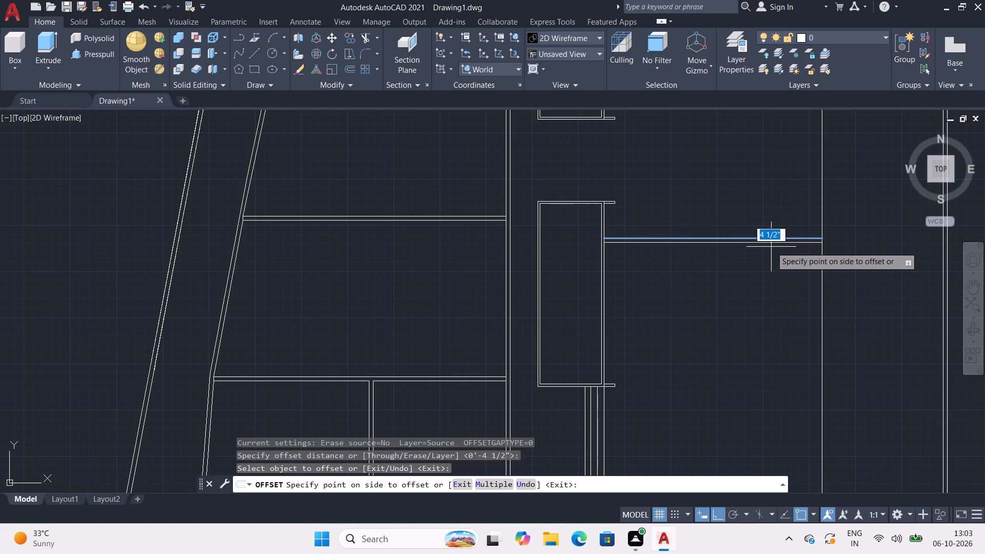
{"action": "type", "text": "1'"}
{"action": "key", "text": "Return"}
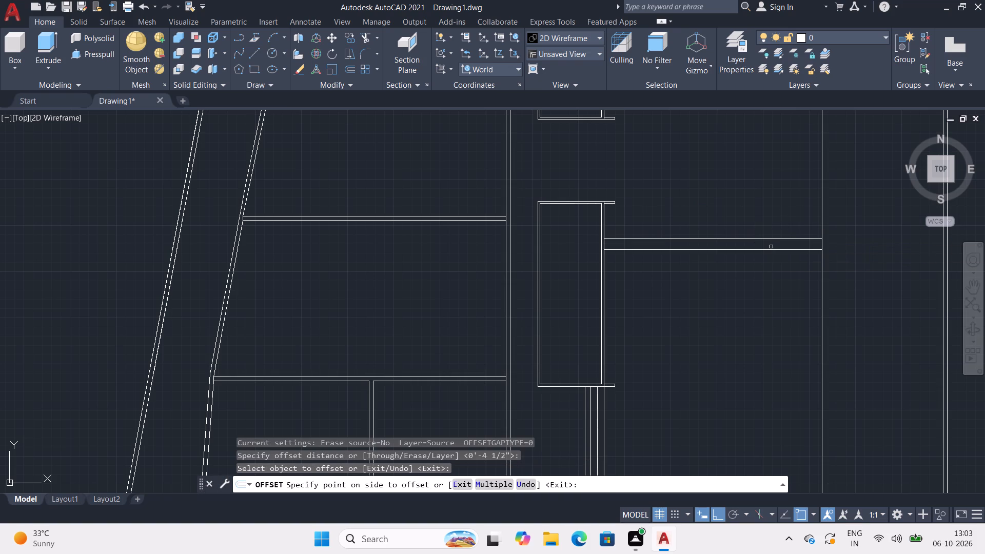
{"action": "left_click", "coordinate": [769, 250]}
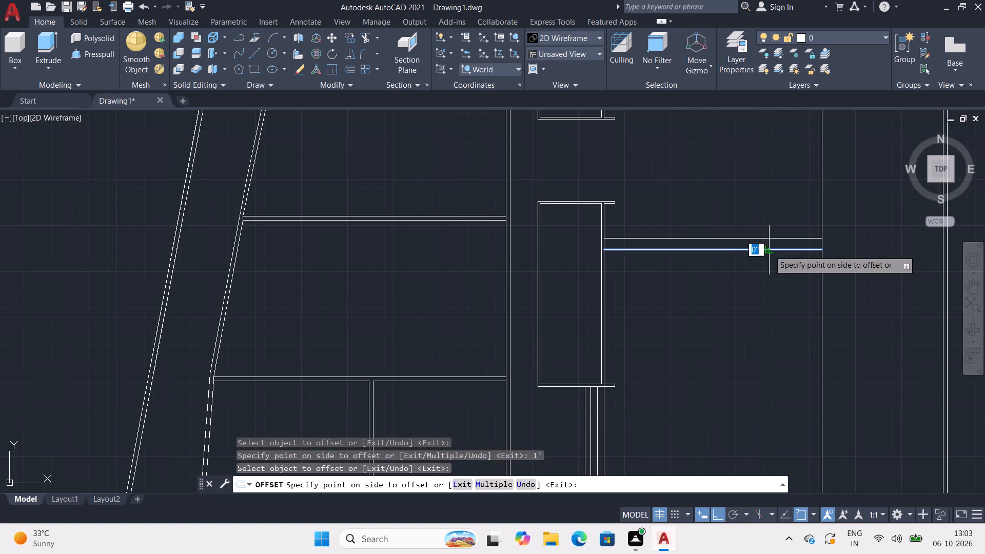
{"action": "type", "text": "1'"}
{"action": "key", "text": "Return"}
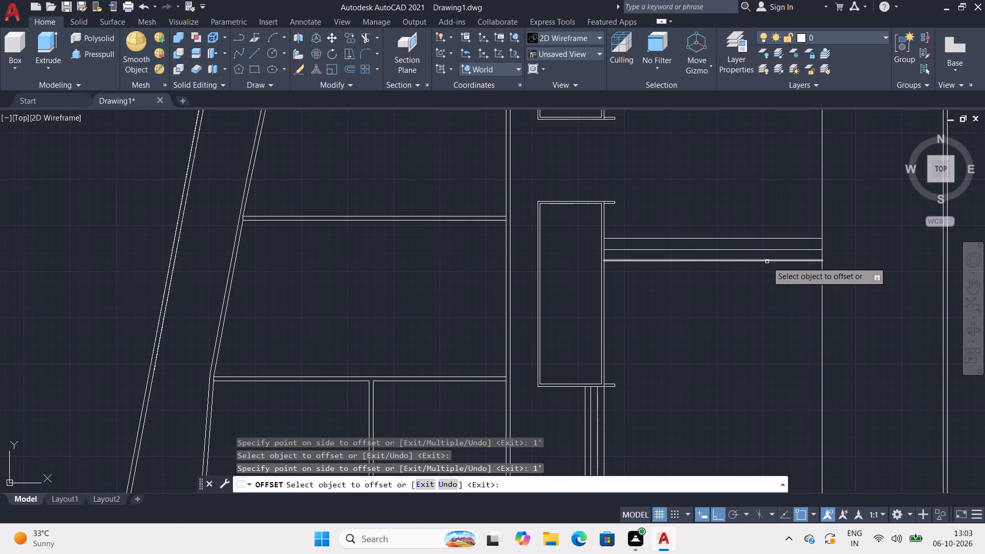
{"action": "left_click", "coordinate": [767, 262]}
{"action": "type", "text": "1'"}
{"action": "key", "text": "Return"}
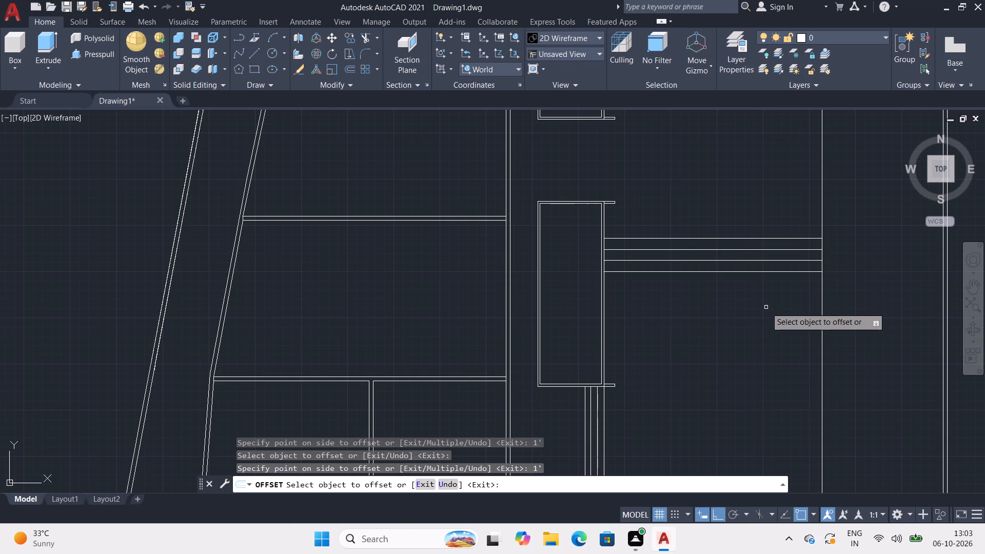
{"action": "left_click", "coordinate": [748, 272]}
{"action": "type", "text": "1'"}
{"action": "key", "text": "Return"}
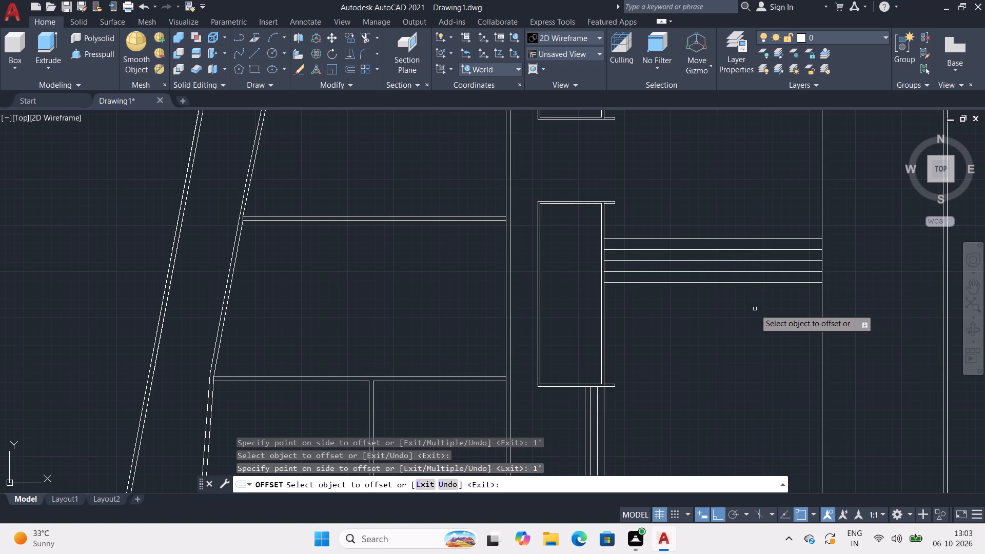
Continue the row of parallel lines southward with four more offsets, each 1' from the previous line.
{"action": "left_click", "coordinate": [752, 283]}
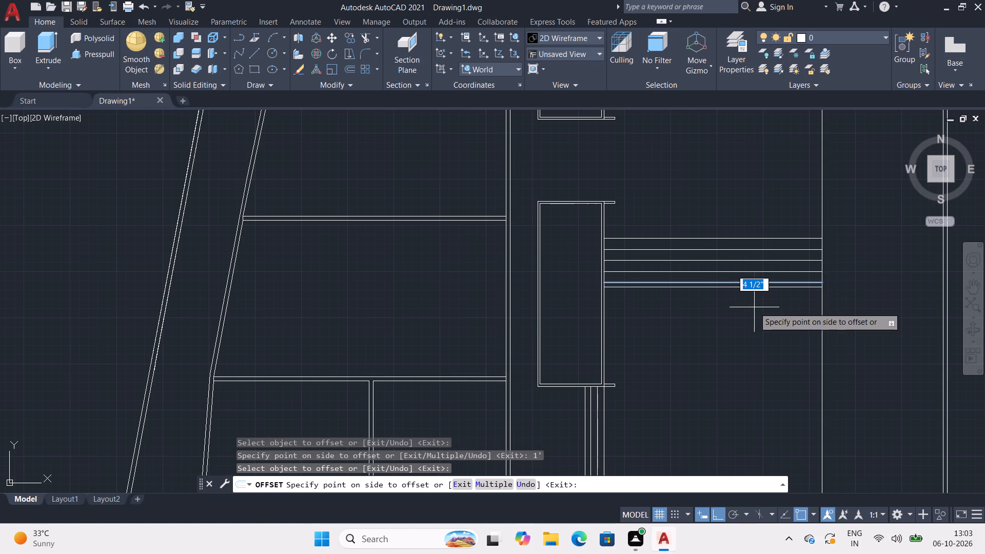
{"action": "type", "text": "1'"}
{"action": "key", "text": "Return"}
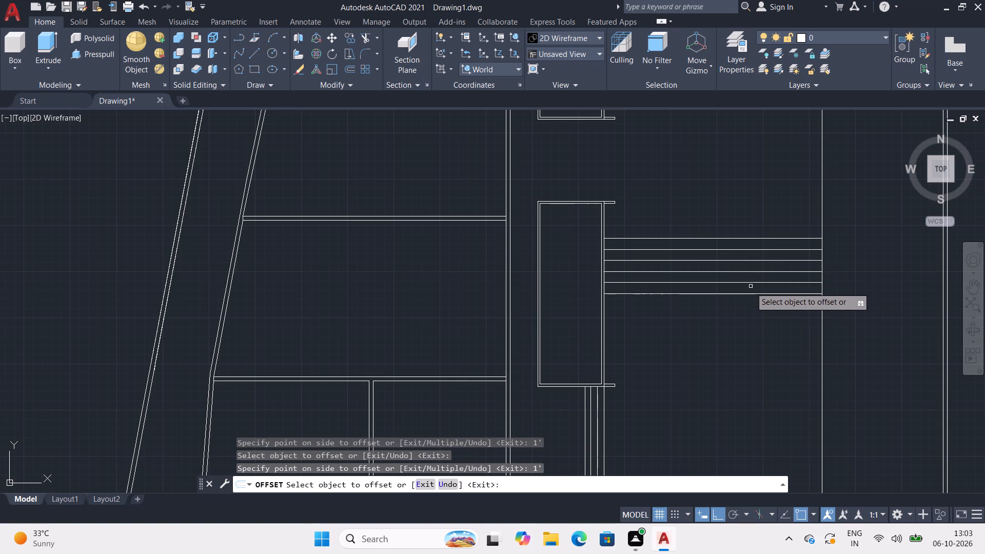
{"action": "left_click", "coordinate": [751, 293]}
{"action": "type", "text": "1'"}
{"action": "key", "text": "Return"}
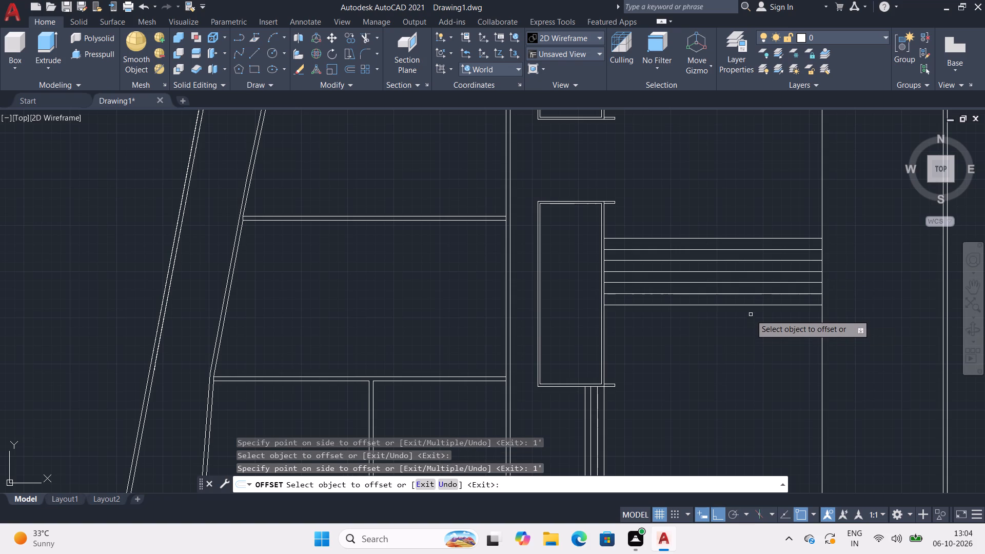
{"action": "left_click", "coordinate": [754, 306]}
{"action": "type", "text": "1'"}
{"action": "key", "text": "Return"}
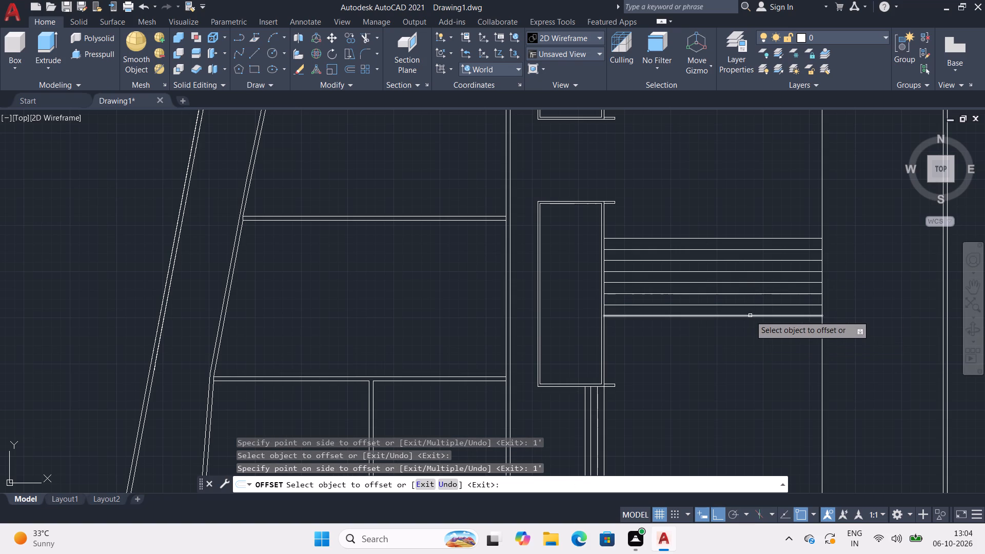
{"action": "left_click", "coordinate": [750, 316]}
{"action": "type", "text": "1'"}
{"action": "key", "text": "Return"}
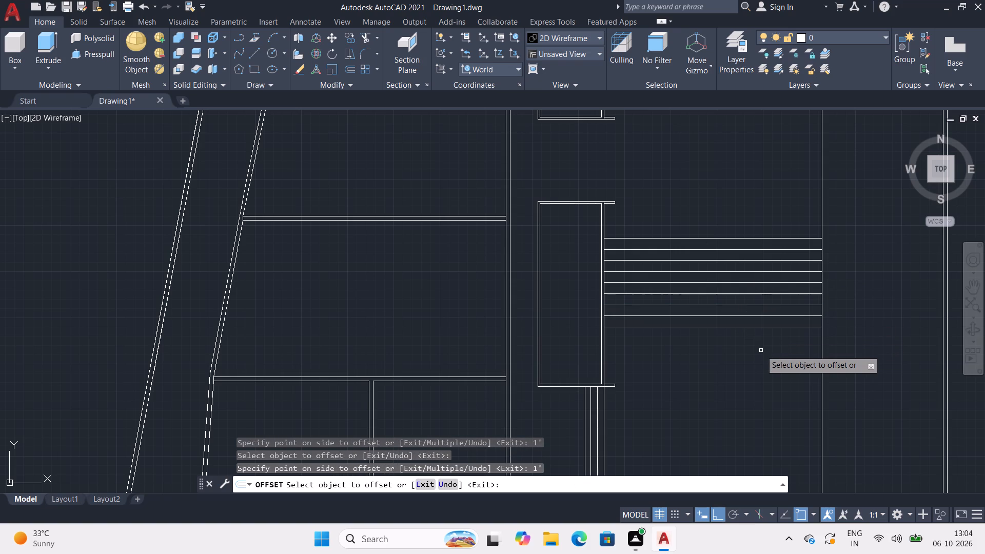
Offset four more lines southward at 1' spacing, finishing the row just north of the narrow room's south wall.
{"action": "left_click", "coordinate": [756, 327]}
{"action": "type", "text": "1'"}
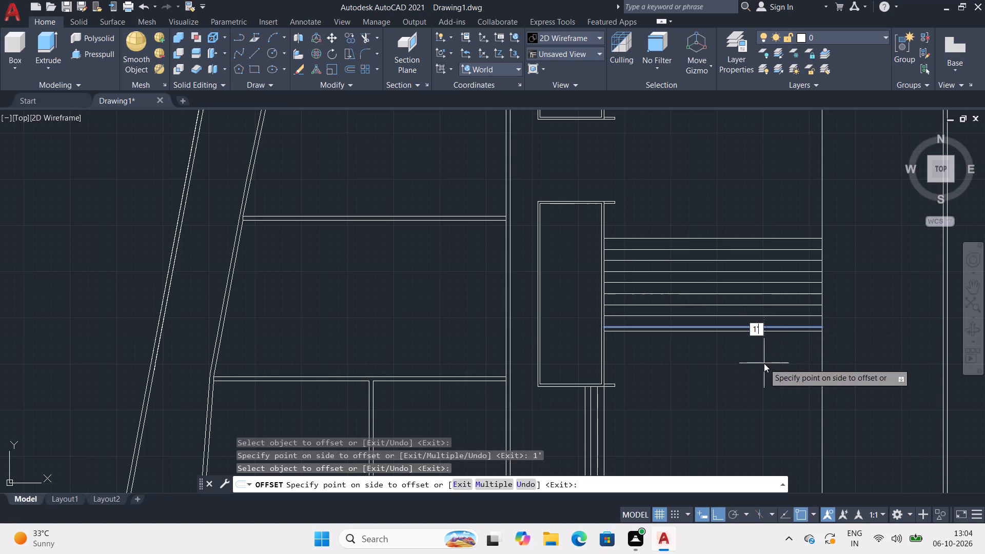
{"action": "key", "text": "Return"}
{"action": "left_click", "coordinate": [750, 339]}
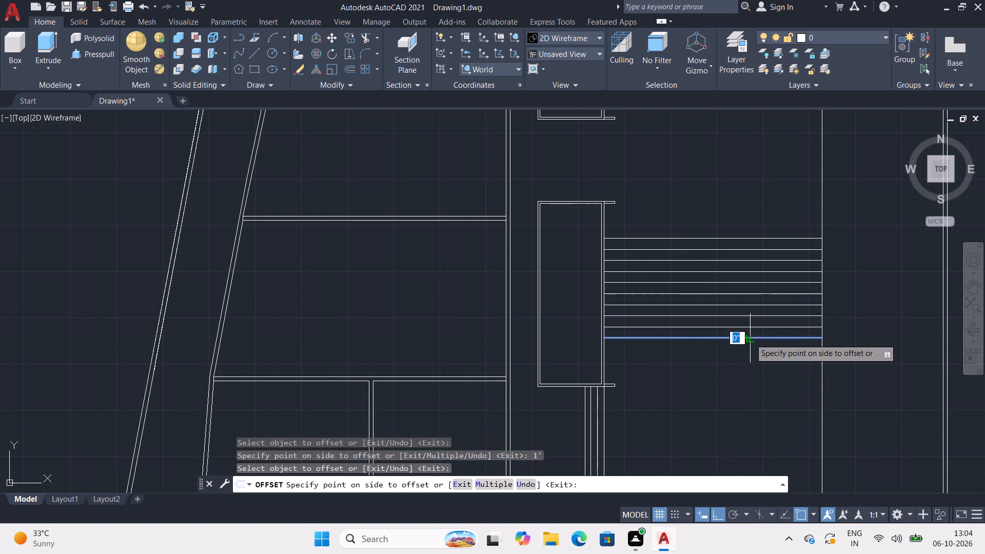
{"action": "type", "text": "1'"}
{"action": "key", "text": "Return"}
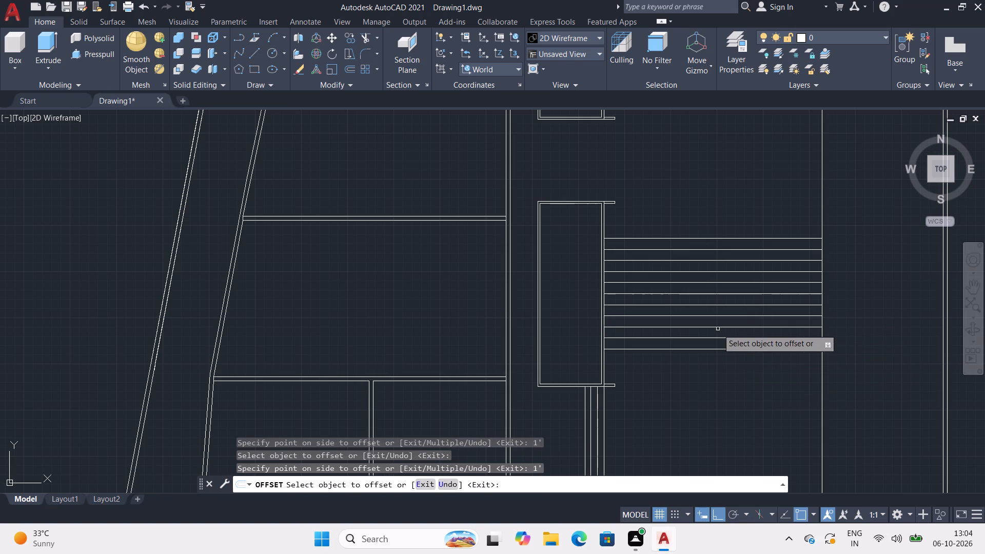
{"action": "left_click", "coordinate": [722, 348]}
{"action": "type", "text": "1'"}
{"action": "key", "text": "Return"}
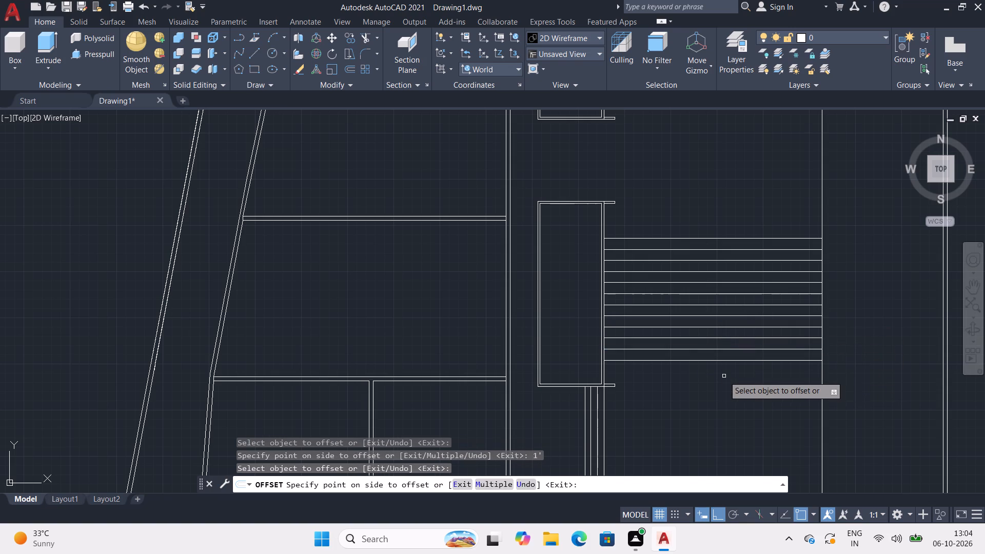
{"action": "left_click", "coordinate": [716, 361]}
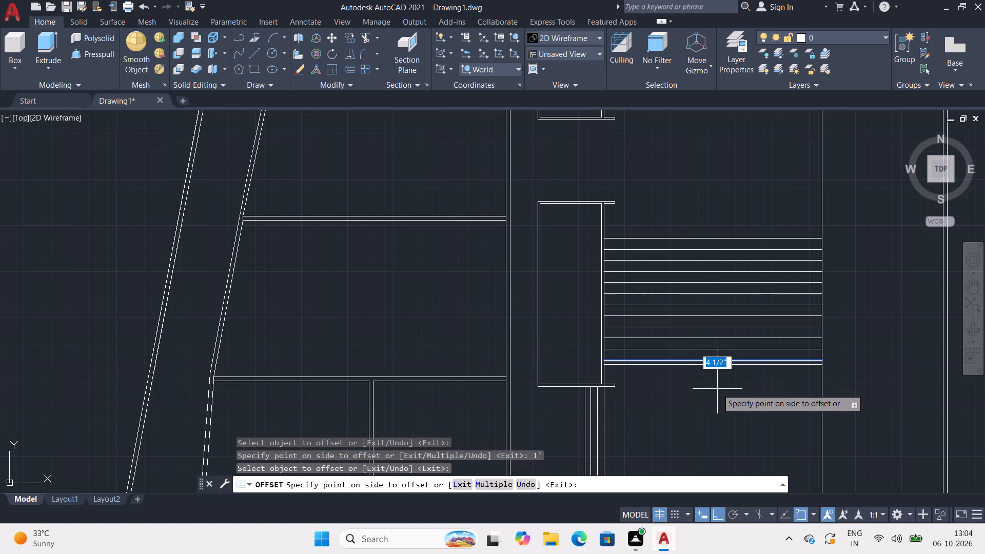
{"action": "type", "text": "1'"}
{"action": "key", "text": "Return"}
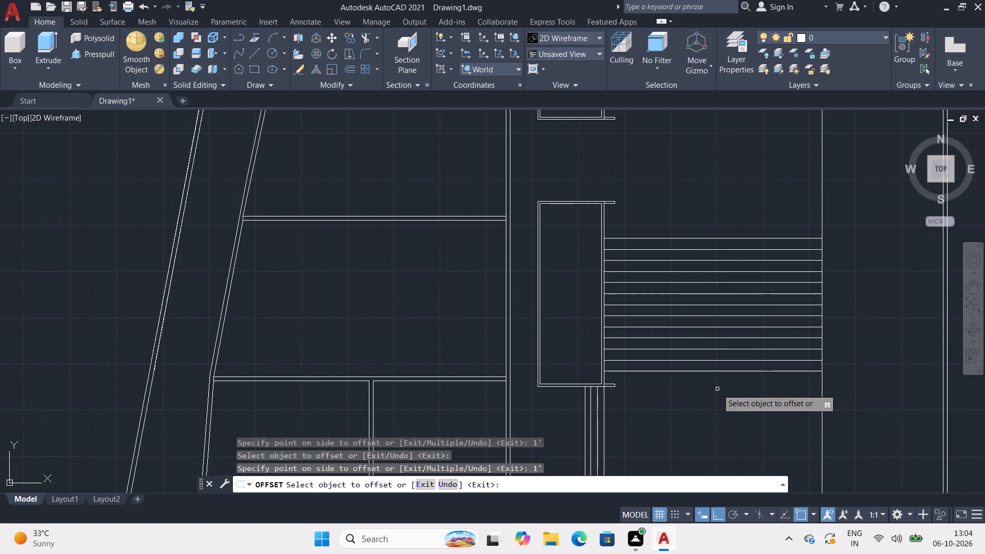
{"action": "key", "text": "Escape"}
{"action": "key", "text": "Escape"}
Review the whole site plan, checking the row of parallel lines against the building and the boundary wall.
{"action": "scroll", "coordinate": [704, 344], "scroll_direction": "down", "scroll_amount": 4}
{"action": "middle_click_drag", "start_coordinate": [707, 313], "coordinate": [700, 289]}
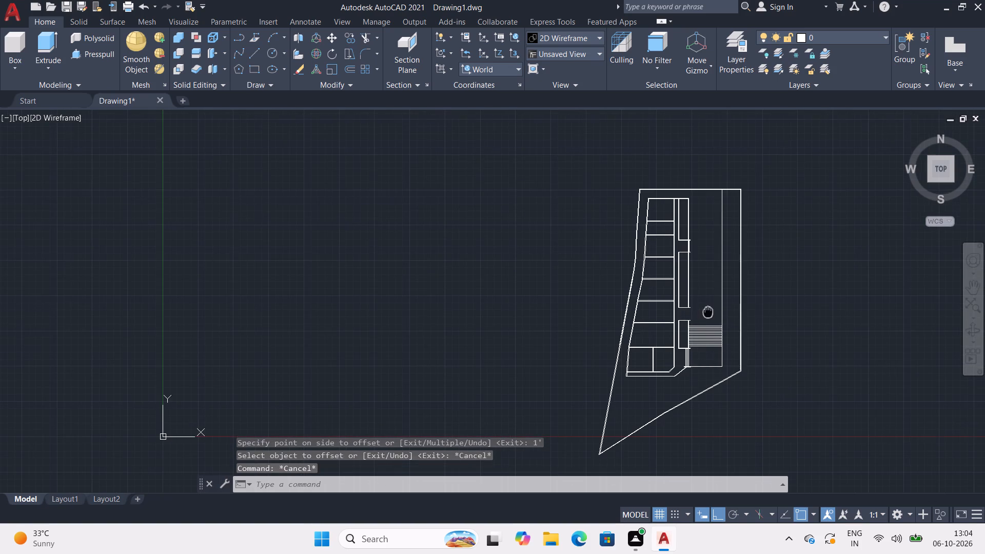
{"action": "middle_click_drag", "start_coordinate": [700, 289], "coordinate": [679, 232]}
{"action": "middle_click_drag", "start_coordinate": [679, 229], "coordinate": [679, 233]}
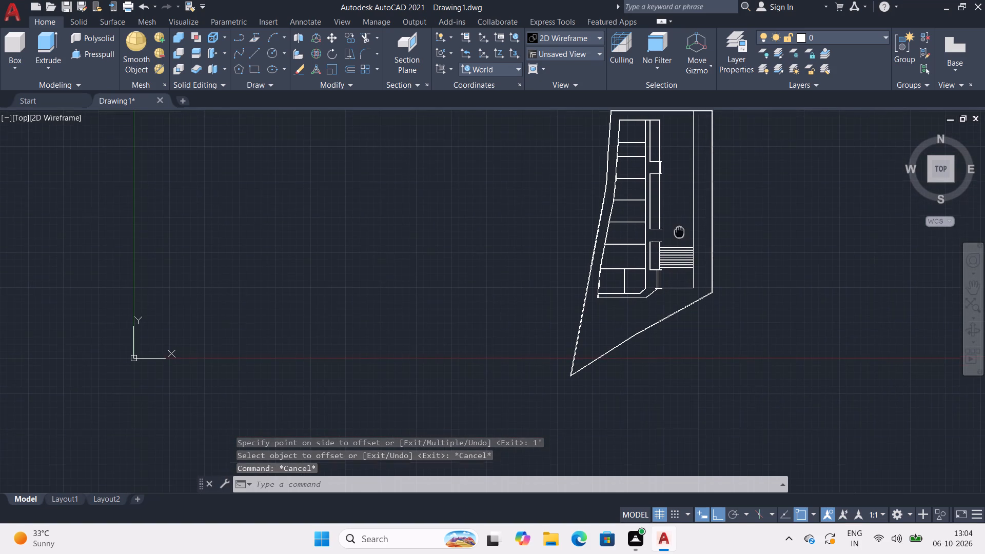
{"action": "middle_click_drag", "start_coordinate": [679, 233], "coordinate": [685, 361]}
{"action": "middle_click_drag", "start_coordinate": [688, 317], "coordinate": [647, 228]}
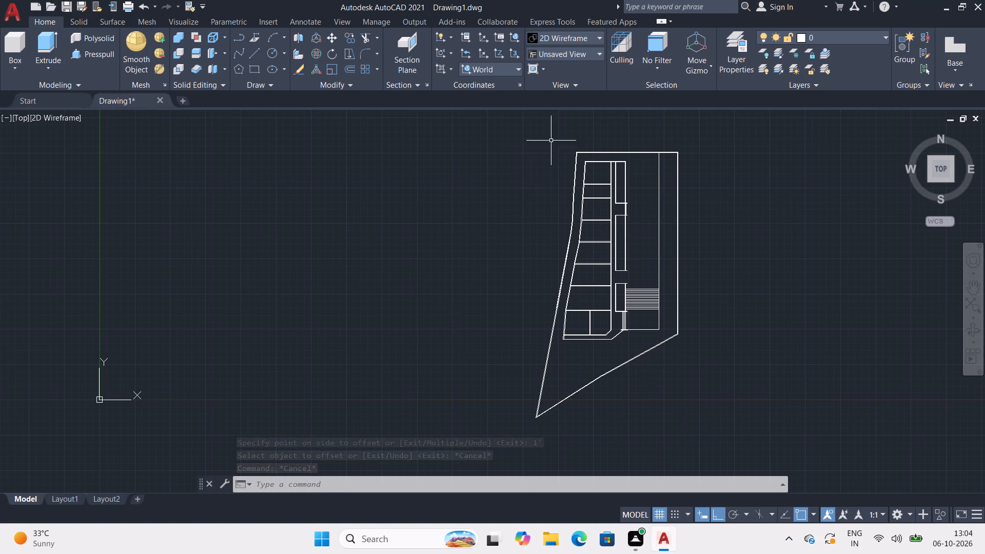
{"action": "middle_click_drag", "start_coordinate": [587, 112], "coordinate": [745, 96]}
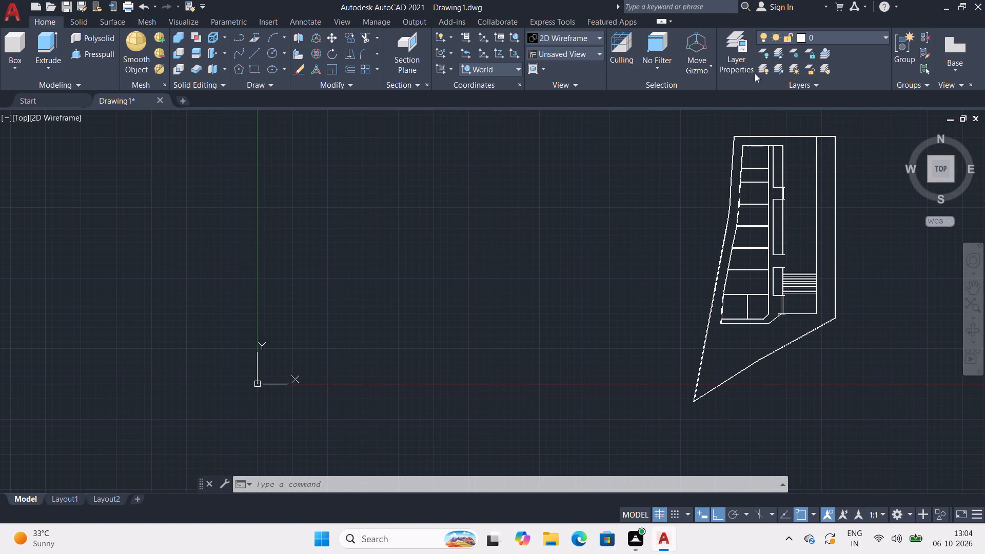
{"action": "middle_click_drag", "start_coordinate": [677, 13], "coordinate": [690, 112]}
{"action": "middle_click_drag", "start_coordinate": [349, 25], "coordinate": [366, 81]}
{"action": "middle_click_drag", "start_coordinate": [340, 152], "coordinate": [350, 153]}
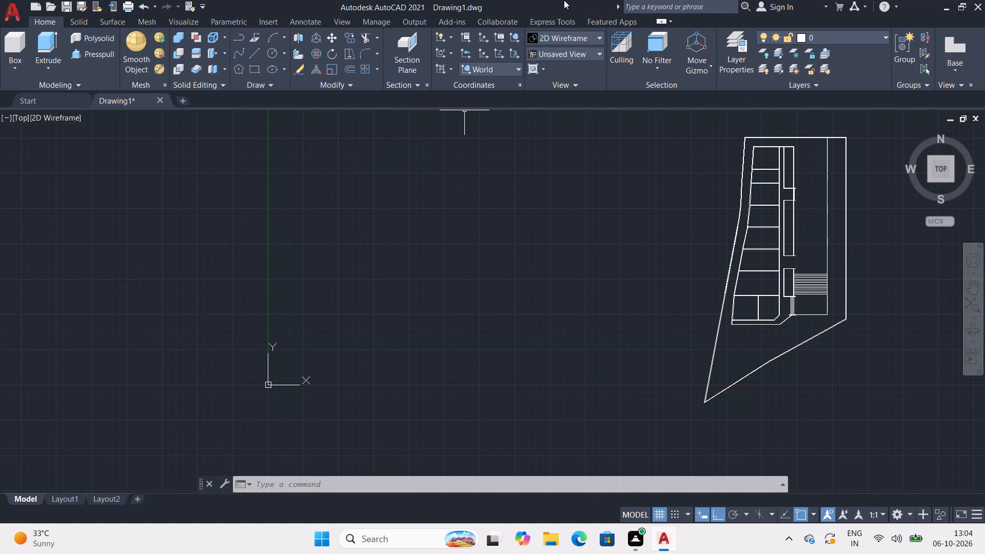
Save the drawing under the name SHOP PLAN in the AUTO CAD PAVANI folder within Documents.
{"action": "left_click", "coordinate": [6, 7]}
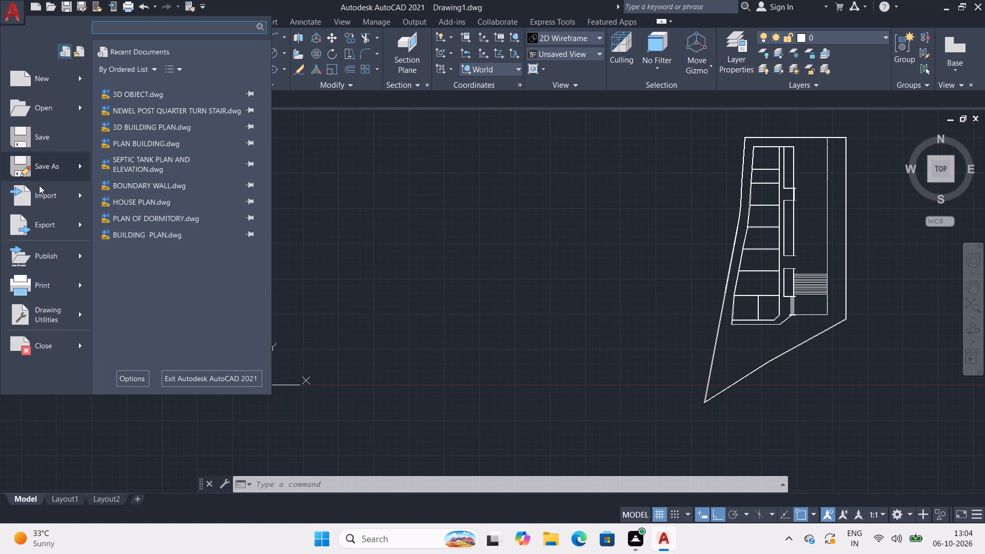
{"action": "left_click", "coordinate": [44, 170]}
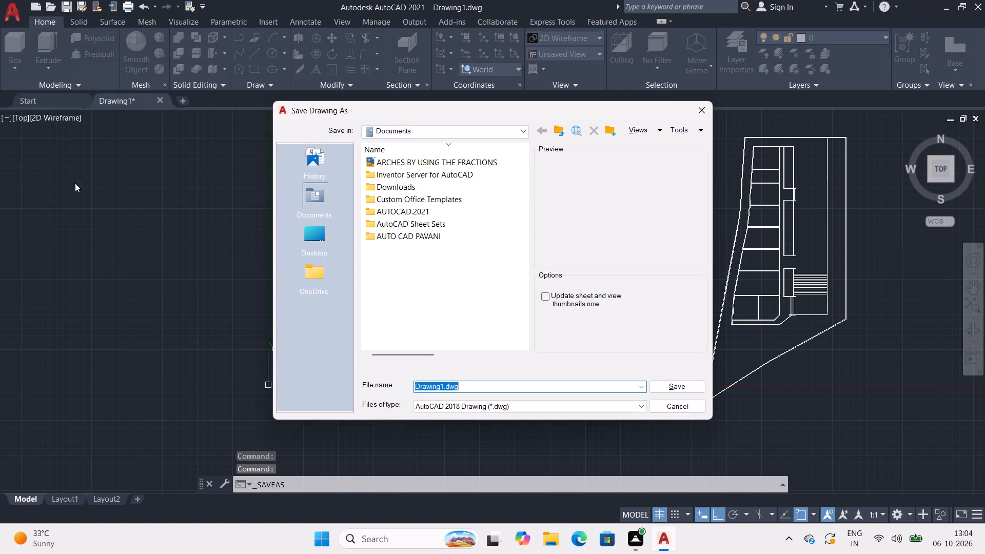
{"action": "left_click", "coordinate": [403, 233]}
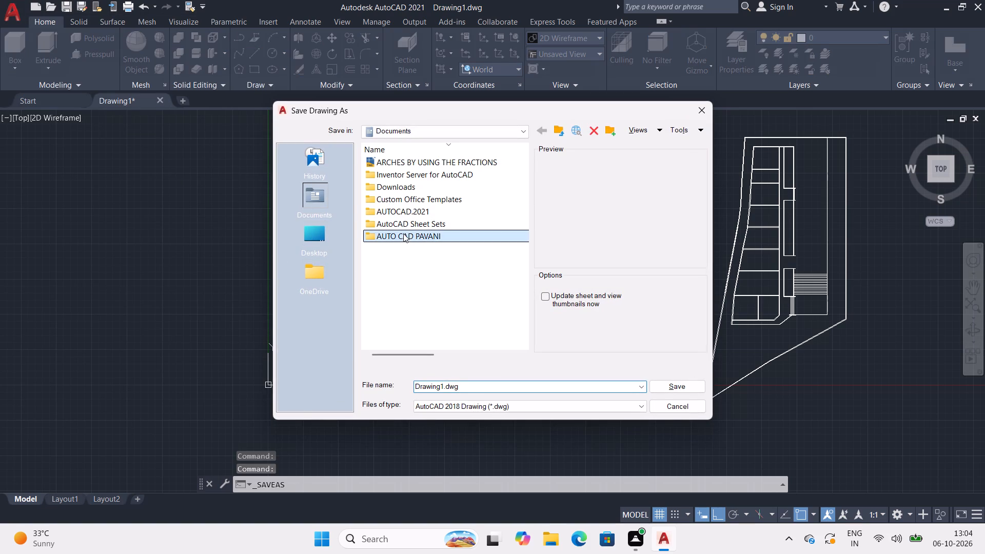
{"action": "double_click", "coordinate": [403, 233]}
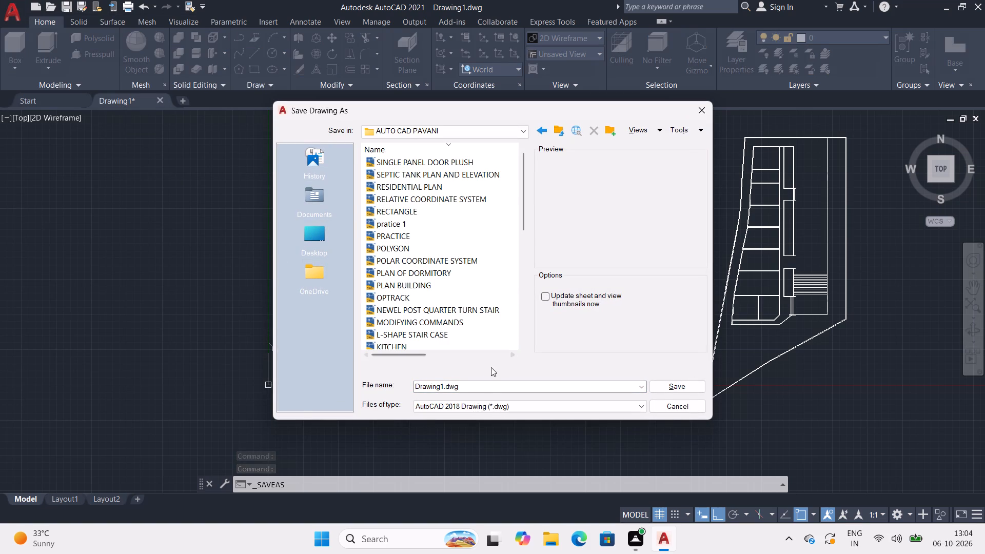
{"action": "left_click", "coordinate": [487, 385]}
{"action": "key", "text": "BackSpace"}
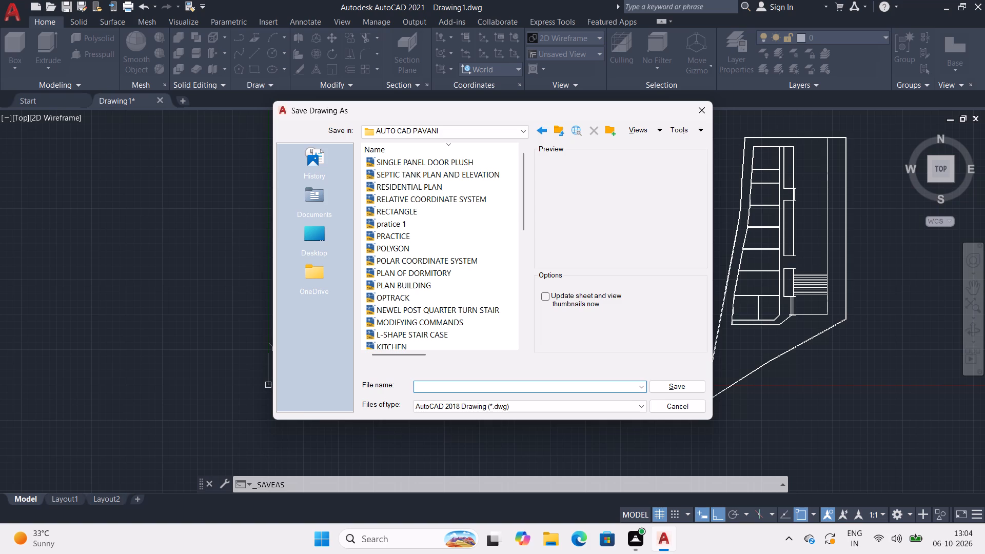
{"action": "type", "text": "shop plan"}
{"action": "key", "text": "BackSpace"}
{"action": "key", "text": "BackSpace"}
{"action": "key", "text": "BackSpace"}
{"action": "key", "text": "BackSpace"}
{"action": "key", "text": "BackSpace"}
{"action": "key", "text": "BackSpace"}
{"action": "key", "text": "BackSpace"}
{"action": "key", "text": "BackSpace"}
{"action": "key", "text": "BackSpace"}
{"action": "key", "text": "BackSpace"}
{"action": "key", "text": "BackSpace"}
{"action": "key", "text": "BackSpace"}
{"action": "key", "text": "BackSpace"}
{"action": "key", "text": "BackSpace"}
{"action": "key", "text": "BackSpace"}
{"action": "key", "text": "BackSpace"}
{"action": "type", "text": "SHOP PLAN"}
{"action": "key", "text": "Return"}
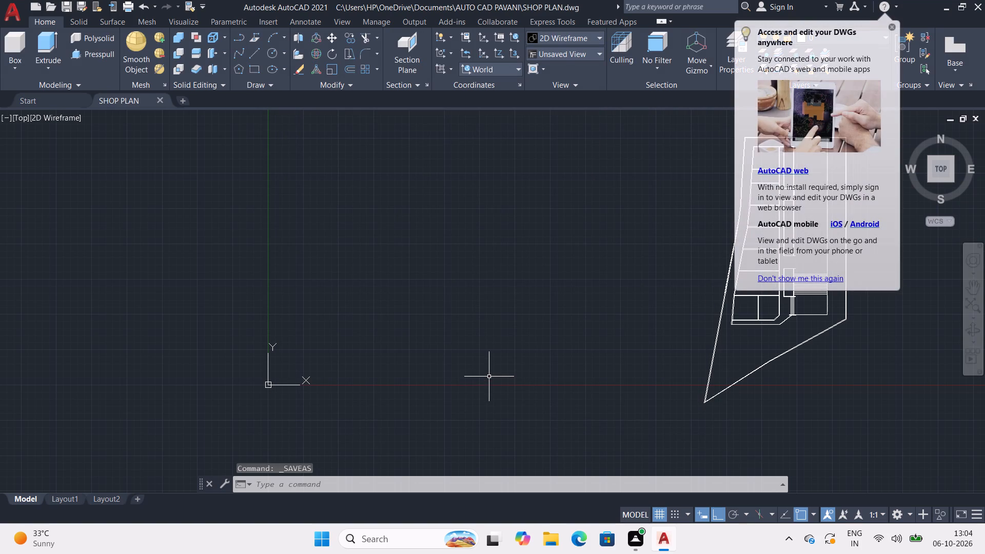
Dismiss the notice about web and mobile access and save the SHOP PLAN drawing again.
{"action": "left_click", "coordinate": [890, 22]}
{"action": "key", "text": "ctrl+s"}
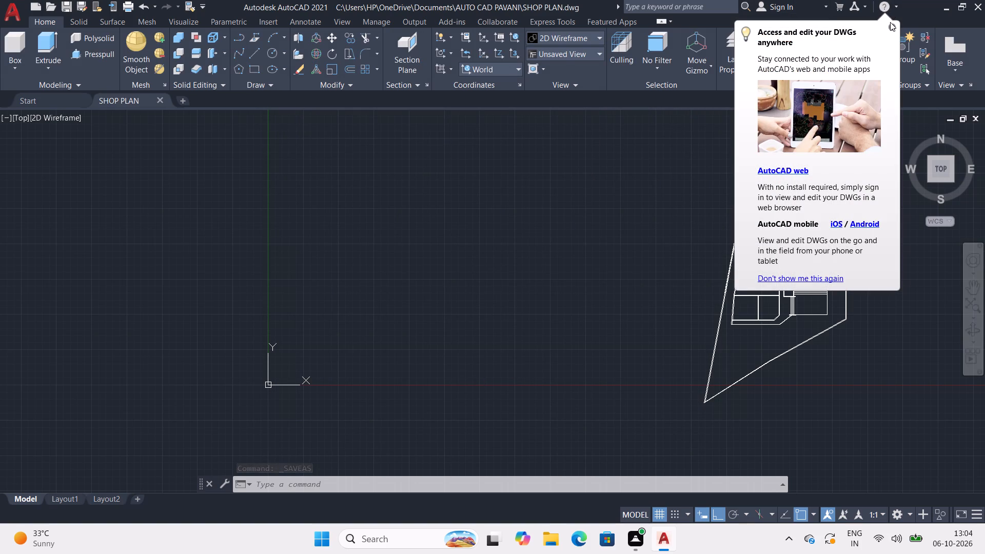
{"action": "left_click", "coordinate": [893, 26]}
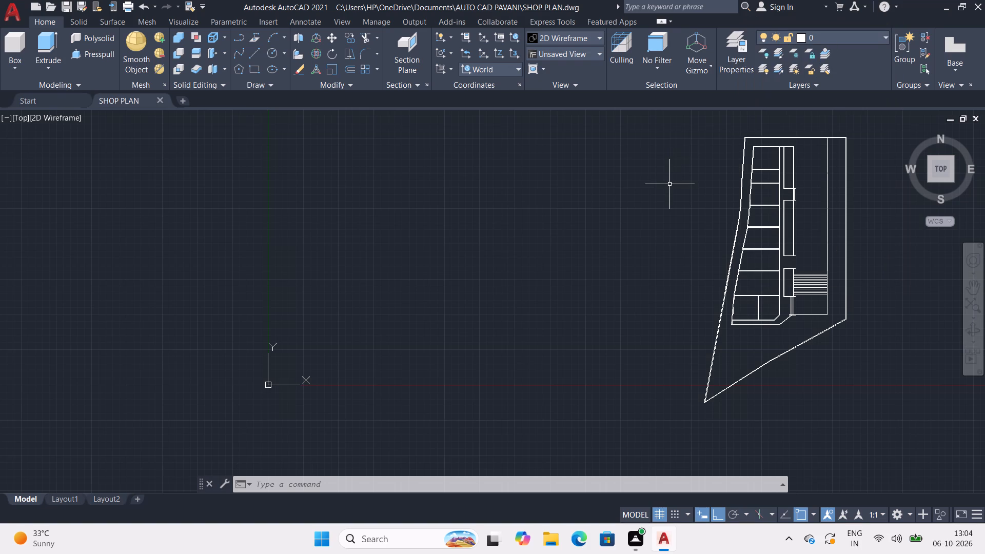
{"action": "key", "text": "ctrl+s"}
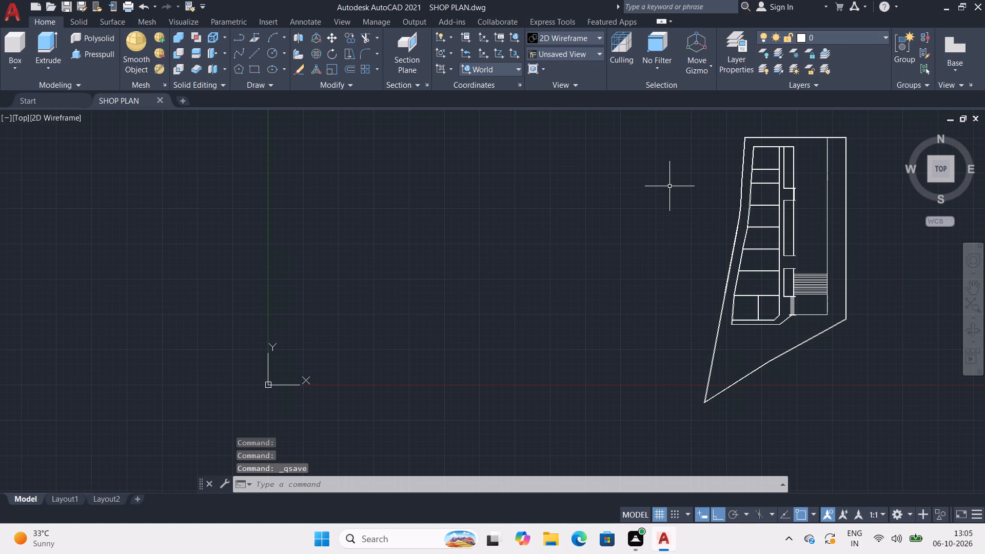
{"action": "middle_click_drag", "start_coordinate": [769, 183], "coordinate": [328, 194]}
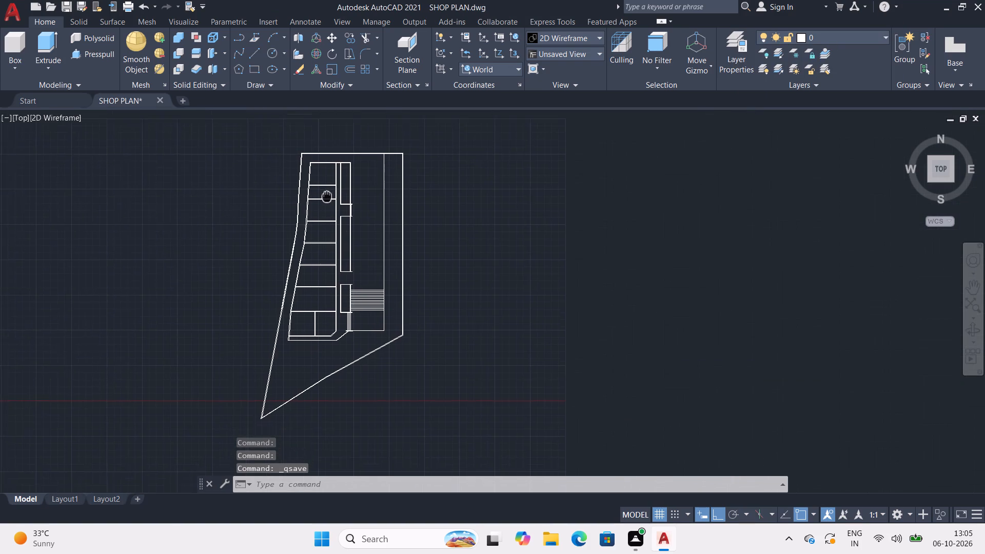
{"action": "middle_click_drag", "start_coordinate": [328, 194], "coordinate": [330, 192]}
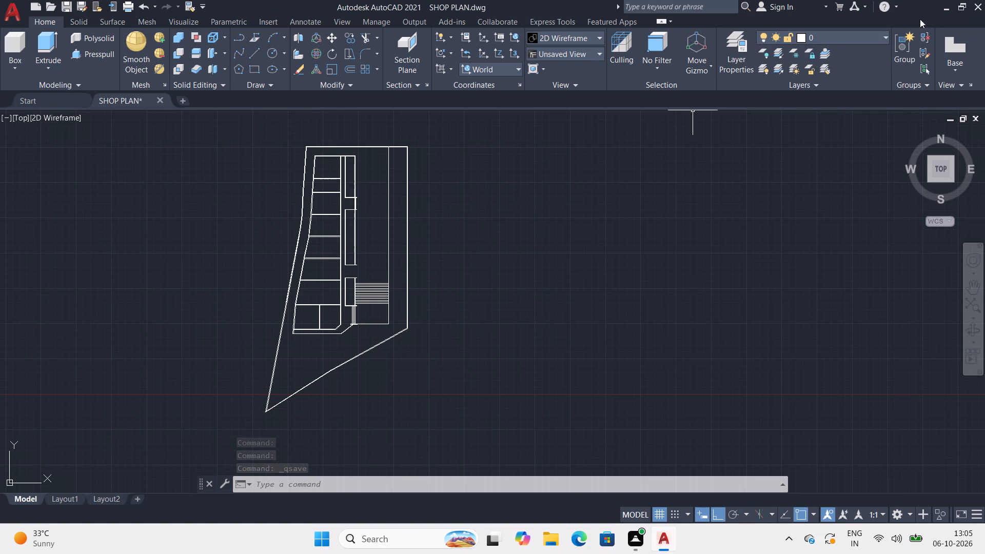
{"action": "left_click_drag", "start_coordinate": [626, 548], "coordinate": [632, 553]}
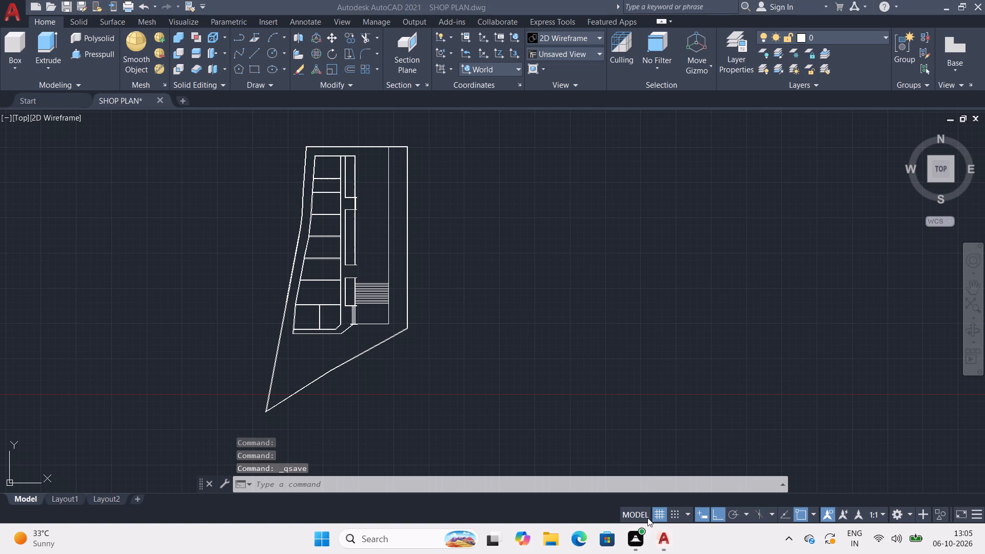
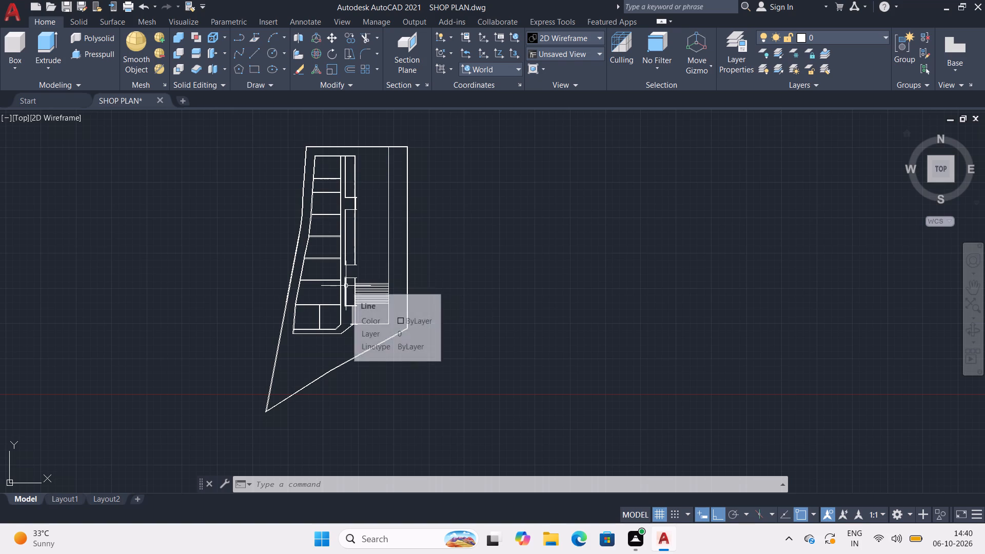
Examine the southern part of the site plan, following the sloping boundary wall below the shop building.
{"action": "scroll", "coordinate": [346, 286], "scroll_direction": "up", "scroll_amount": 1}
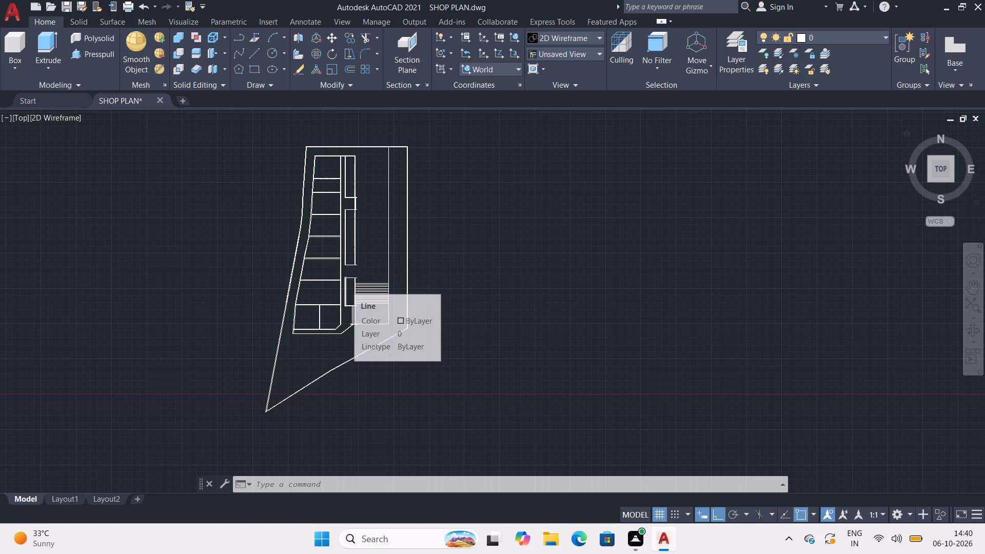
{"action": "middle_click_drag", "start_coordinate": [346, 286], "coordinate": [401, 337]}
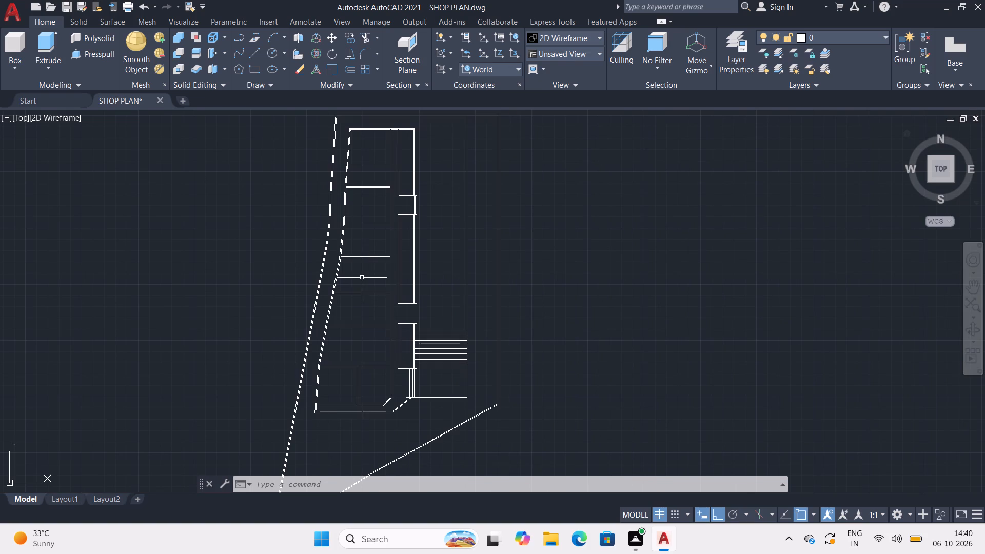
{"action": "middle_click_drag", "start_coordinate": [356, 275], "coordinate": [331, 198]}
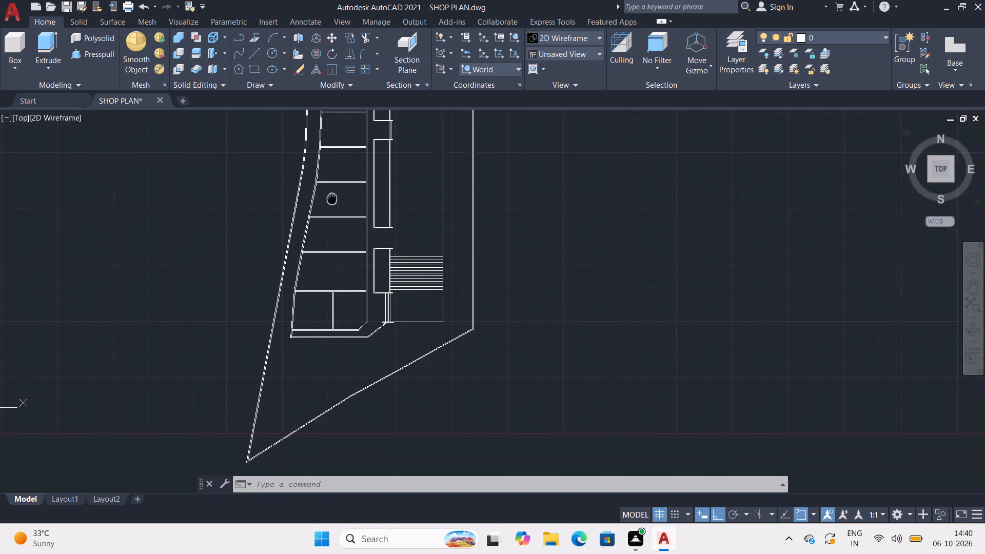
{"action": "middle_click_drag", "start_coordinate": [331, 198], "coordinate": [319, 181]}
{"action": "middle_click_drag", "start_coordinate": [349, 273], "coordinate": [326, 214]}
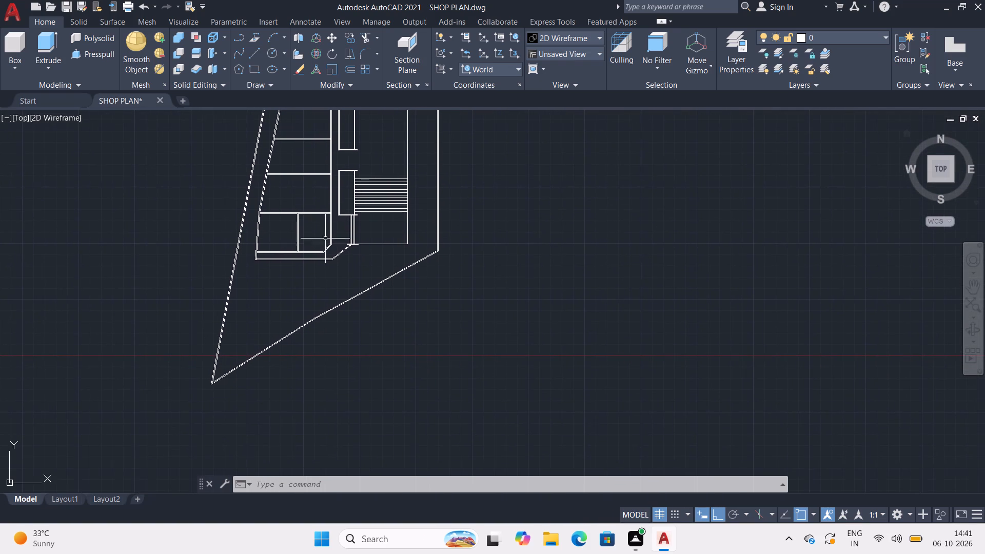
{"action": "scroll", "coordinate": [341, 284], "scroll_direction": "up", "scroll_amount": 2}
{"action": "middle_click_drag", "start_coordinate": [342, 294], "coordinate": [338, 279]}
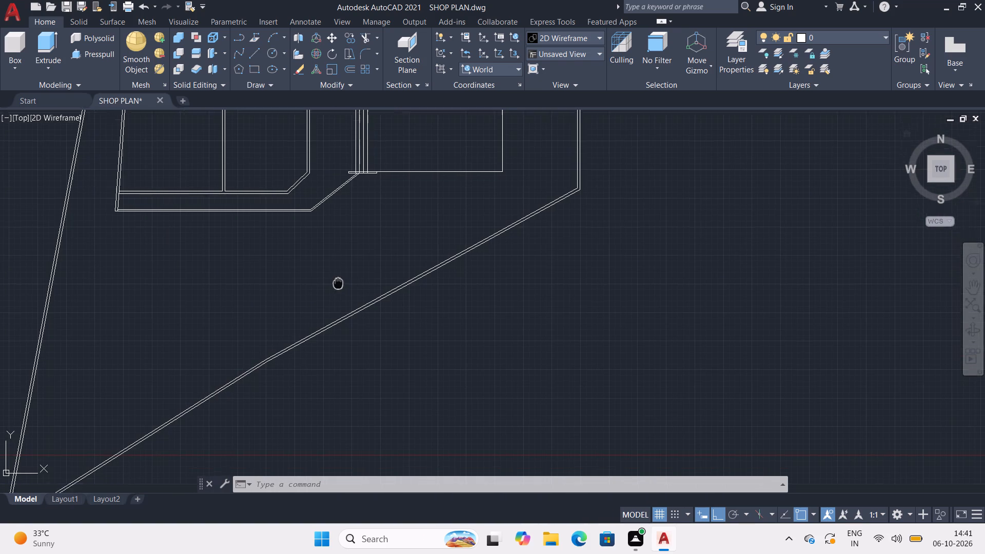
{"action": "middle_click_drag", "start_coordinate": [338, 279], "coordinate": [312, 201]}
{"action": "scroll", "coordinate": [312, 200], "scroll_direction": "up", "scroll_amount": 1}
{"action": "middle_click_drag", "start_coordinate": [343, 200], "coordinate": [469, 214]}
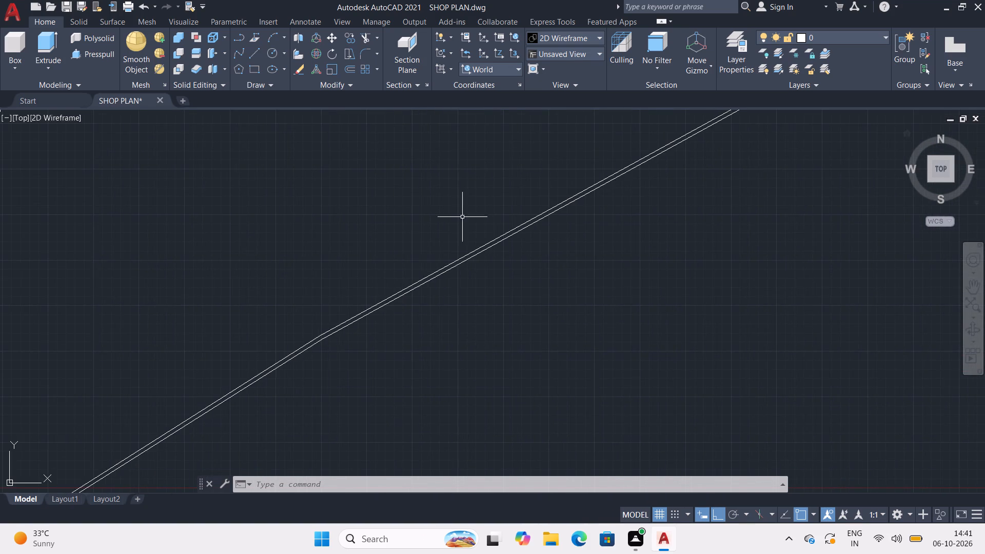
{"action": "scroll", "coordinate": [462, 218], "scroll_direction": "down", "scroll_amount": 1}
Measure from the boundary wall's outer southern tip to a point about 94' away on its sloping side, near the southeast corner.
{"action": "type", "text": "DI"}
{"action": "key", "text": "Return"}
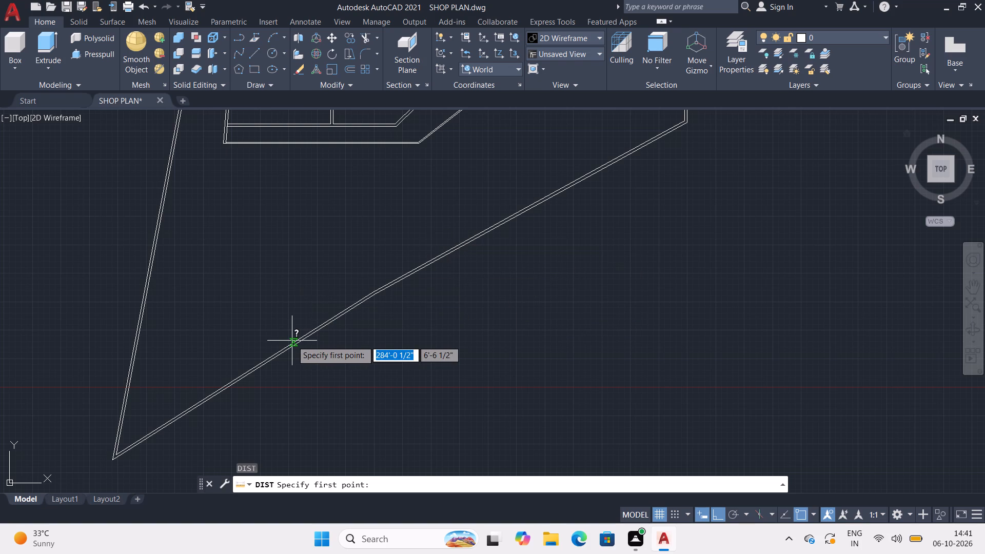
{"action": "key", "text": "F8"}
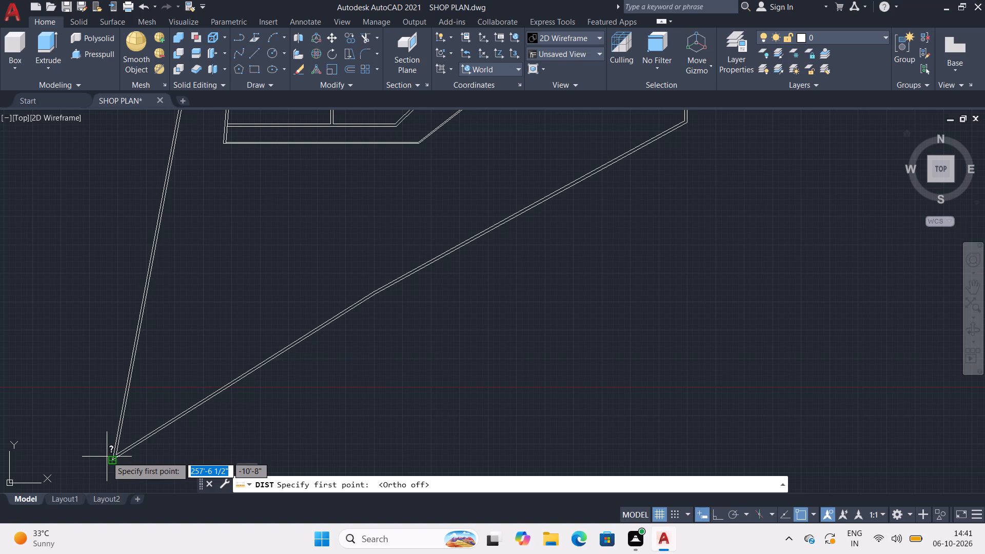
{"action": "scroll", "coordinate": [107, 457], "scroll_direction": "up", "scroll_amount": 2}
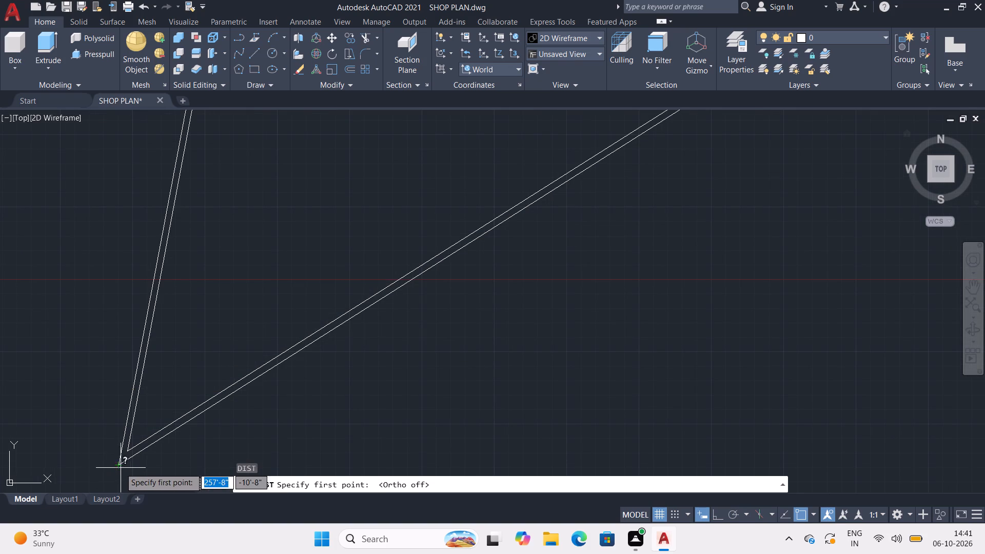
{"action": "left_click", "coordinate": [120, 466]}
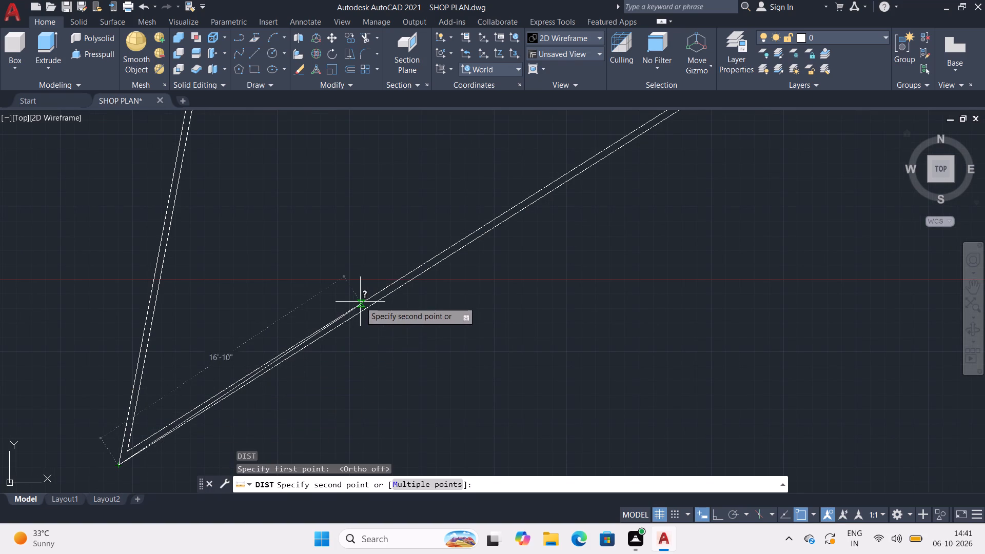
{"action": "middle_click_drag", "start_coordinate": [360, 302], "coordinate": [104, 408]}
{"action": "middle_click_drag", "start_coordinate": [419, 246], "coordinate": [205, 463]}
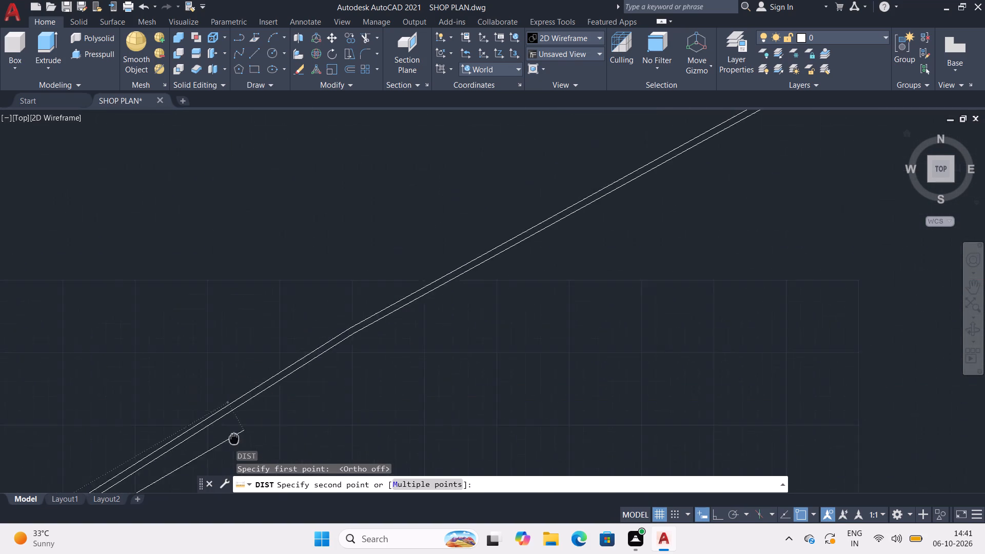
{"action": "middle_click_drag", "start_coordinate": [205, 463], "coordinate": [182, 484]}
{"action": "middle_click_drag", "start_coordinate": [430, 328], "coordinate": [64, 458]}
{"action": "scroll", "coordinate": [195, 331], "scroll_direction": "down", "scroll_amount": 2}
{"action": "middle_click_drag", "start_coordinate": [330, 282], "coordinate": [229, 347]}
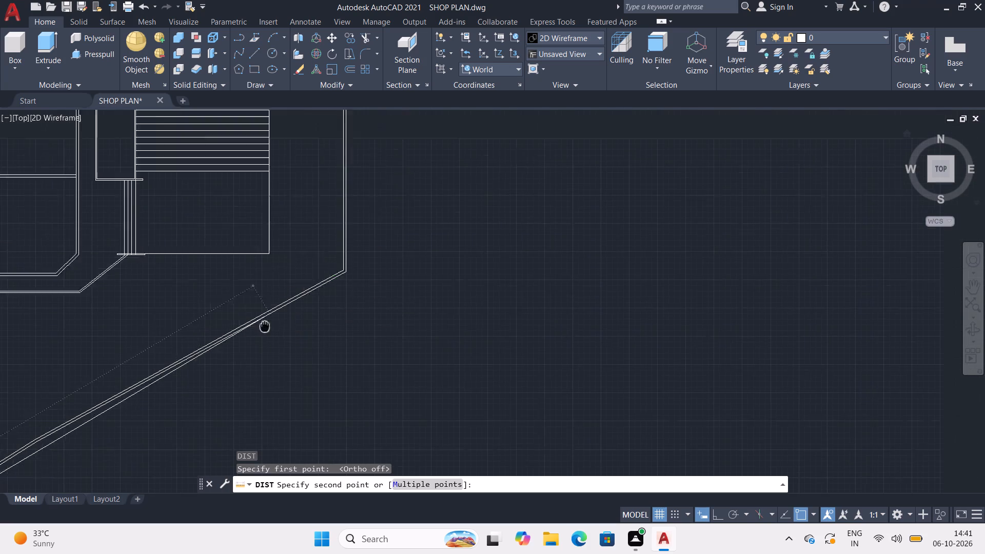
{"action": "middle_click_drag", "start_coordinate": [229, 347], "coordinate": [226, 349]}
{"action": "scroll", "coordinate": [300, 299], "scroll_direction": "up", "scroll_amount": 3}
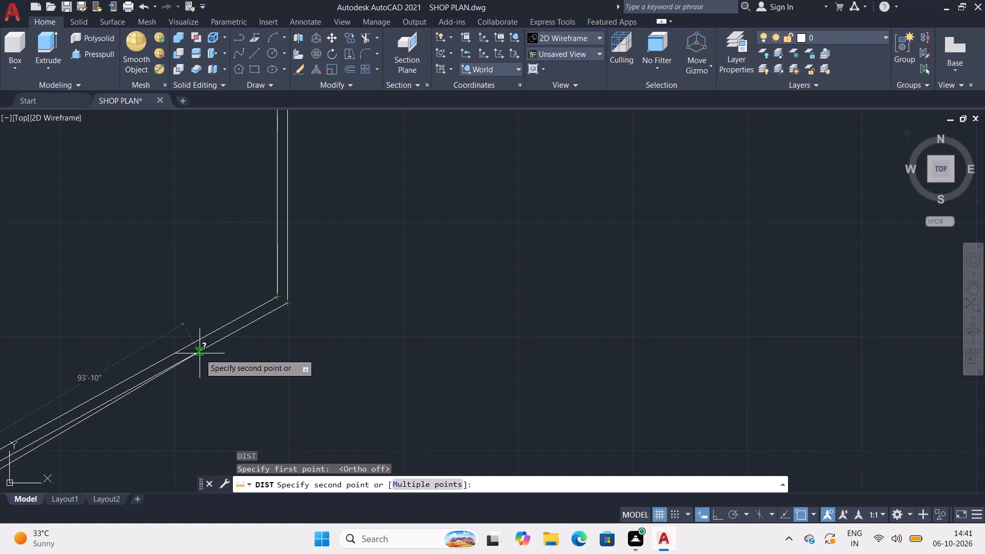
{"action": "left_click", "coordinate": [202, 350]}
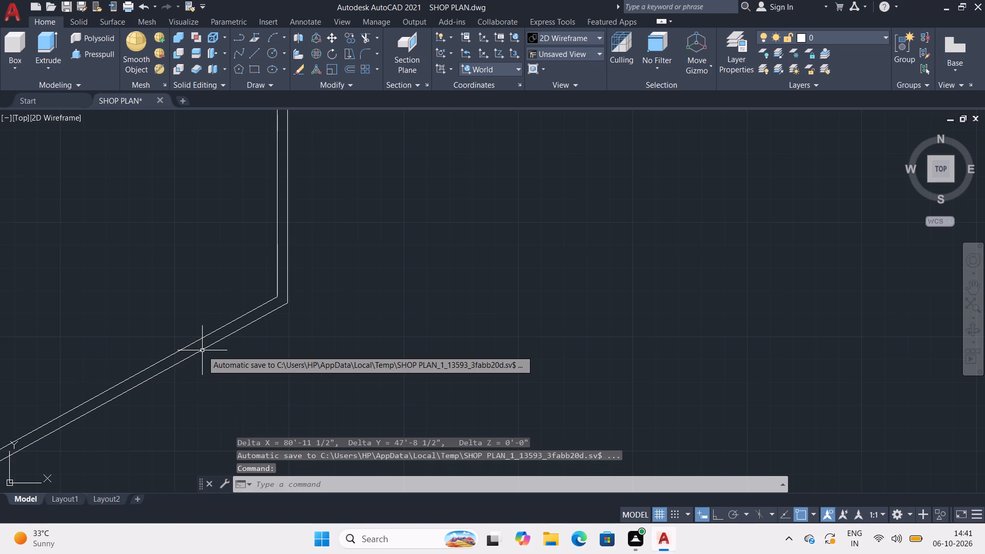
Draw a short marker line upward from the measured point on the sloping boundary wall's outer line.
{"action": "key", "text": "l"}
{"action": "key", "text": "Return"}
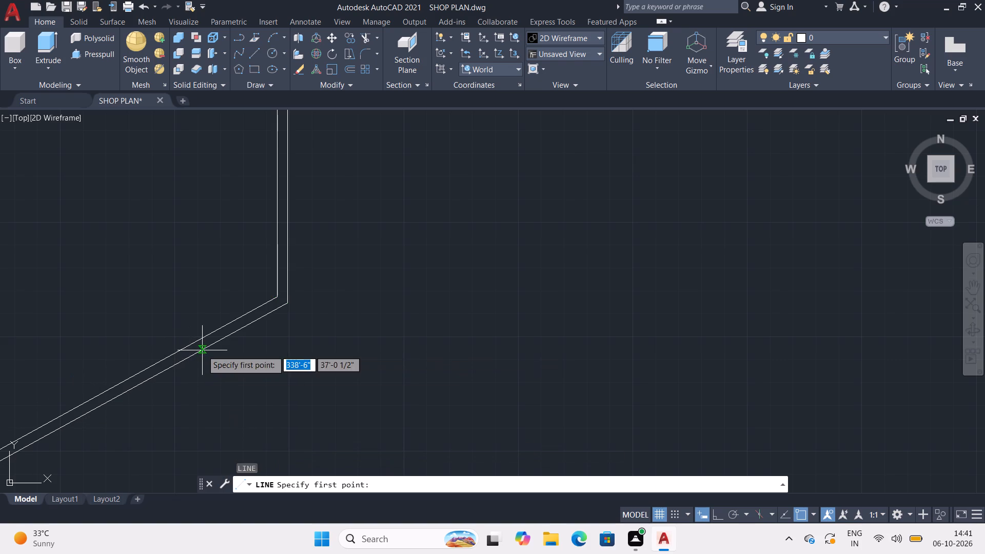
{"action": "left_click", "coordinate": [202, 350]}
{"action": "left_click", "coordinate": [199, 284]}
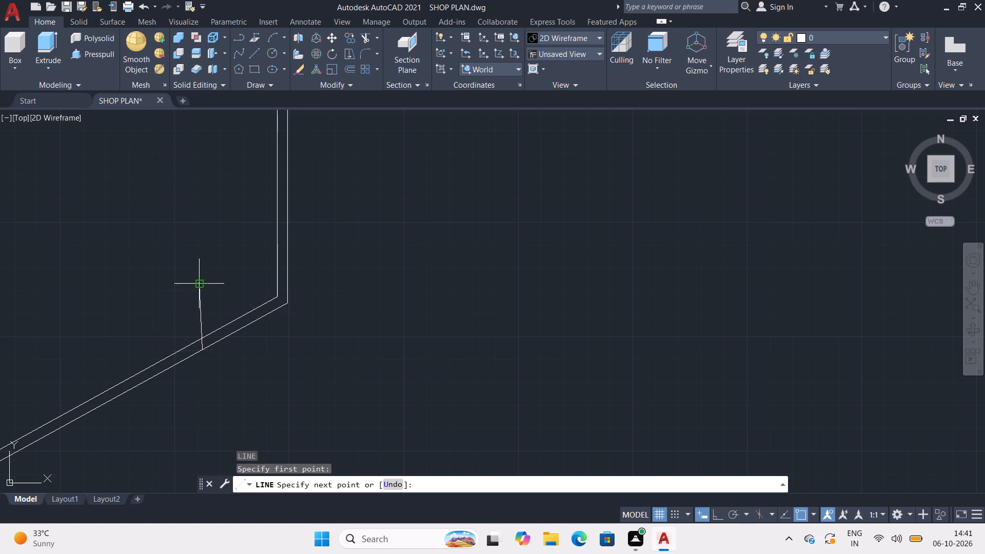
{"action": "key", "text": "Escape"}
Draw a straight vertical line from the marker's base on the sloping wall's outer line to the north boundary wall's outer line.
{"action": "scroll", "coordinate": [198, 281], "scroll_direction": "down", "scroll_amount": 1}
{"action": "middle_click_drag", "start_coordinate": [201, 270], "coordinate": [317, 371]}
{"action": "scroll", "coordinate": [323, 348], "scroll_direction": "down", "scroll_amount": 3}
{"action": "middle_click_drag", "start_coordinate": [332, 321], "coordinate": [343, 344]}
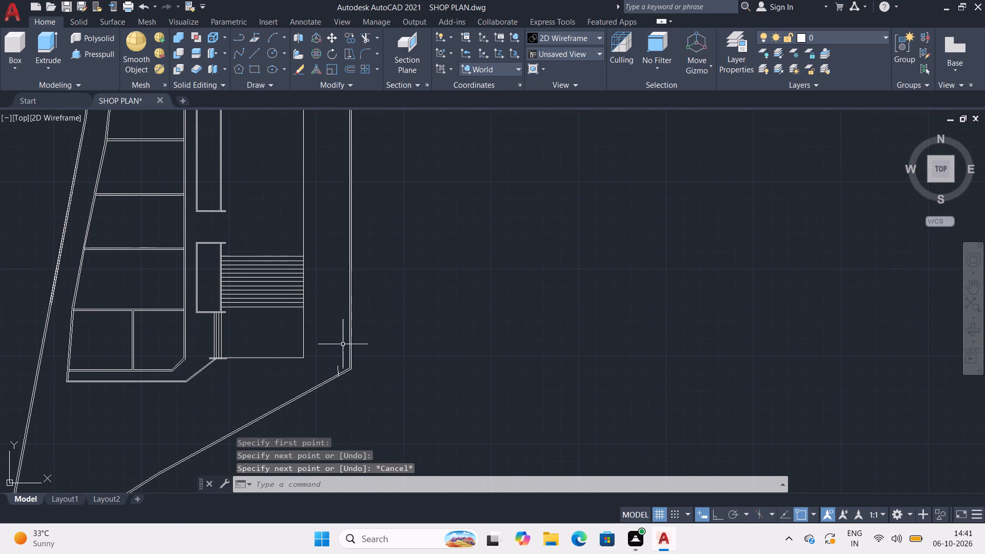
{"action": "scroll", "coordinate": [342, 360], "scroll_direction": "up", "scroll_amount": 3}
{"action": "middle_click_drag", "start_coordinate": [331, 349], "coordinate": [349, 284]}
{"action": "middle_click_drag", "start_coordinate": [332, 340], "coordinate": [328, 287]}
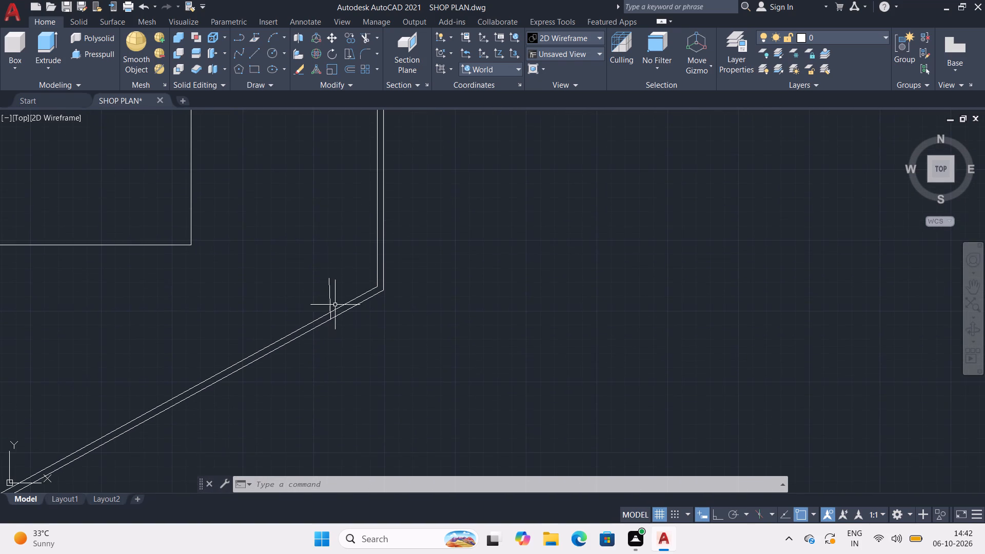
{"action": "scroll", "coordinate": [337, 307], "scroll_direction": "up", "scroll_amount": 3}
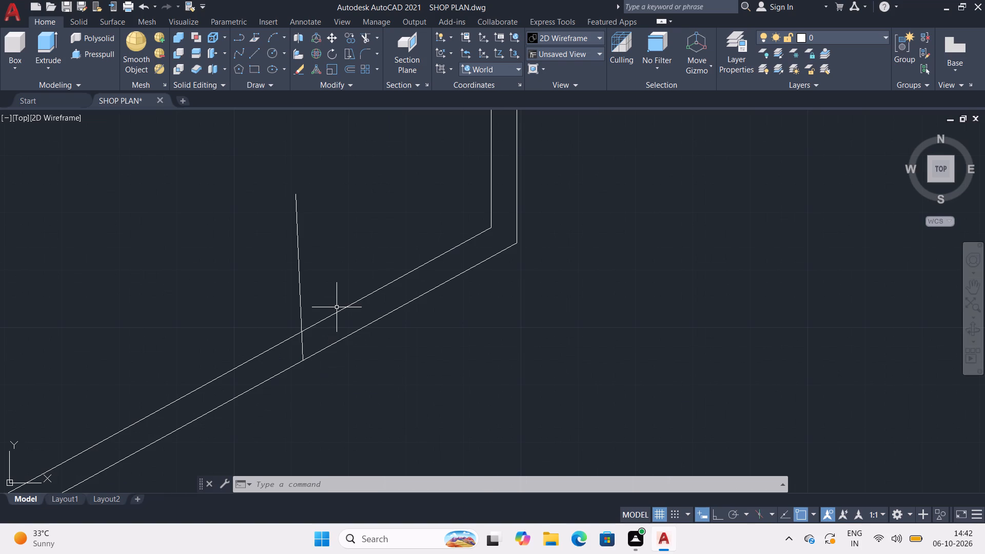
{"action": "key", "text": "l"}
{"action": "key", "text": "Return"}
{"action": "key", "text": "F8"}
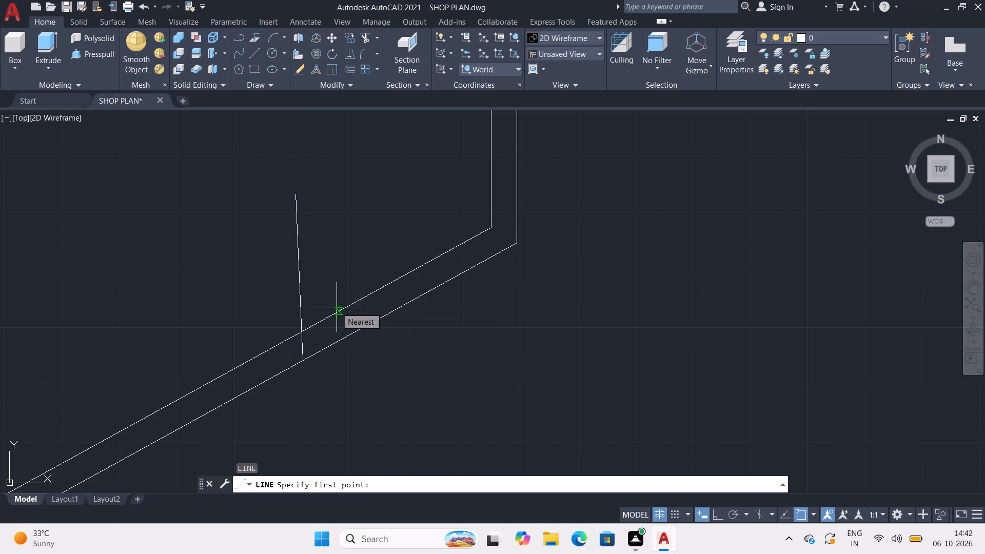
{"action": "left_click", "coordinate": [304, 359]}
{"action": "scroll", "coordinate": [299, 235], "scroll_direction": "down", "scroll_amount": 1}
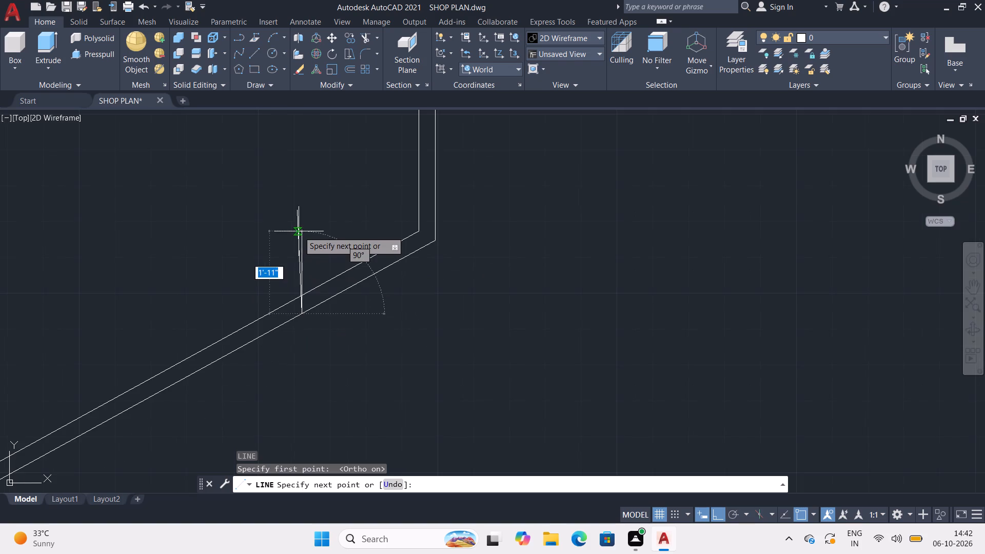
{"action": "middle_click_drag", "start_coordinate": [299, 232], "coordinate": [271, 467]}
{"action": "scroll", "coordinate": [271, 459], "scroll_direction": "down", "scroll_amount": 6}
{"action": "middle_click_drag", "start_coordinate": [257, 321], "coordinate": [245, 481]}
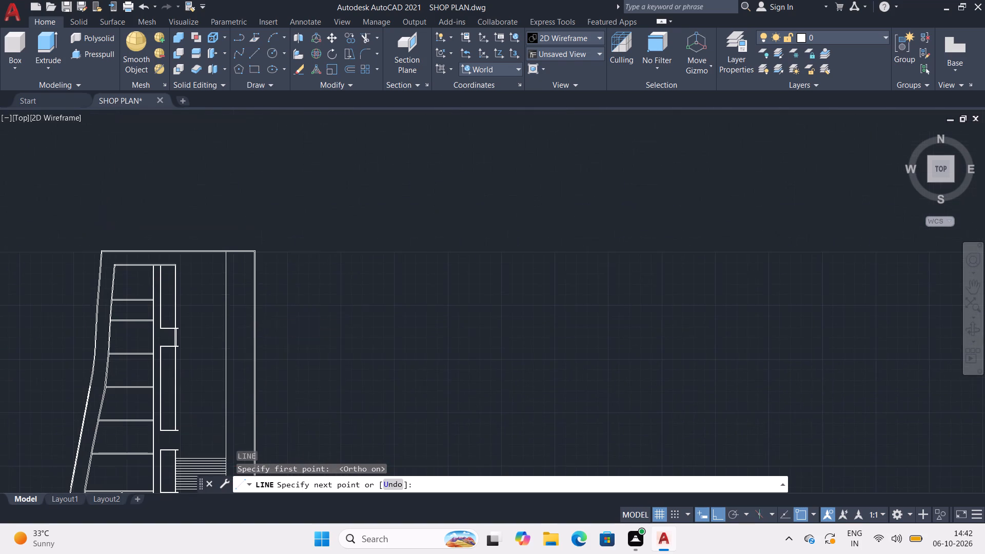
{"action": "scroll", "coordinate": [245, 247], "scroll_direction": "up", "scroll_amount": 4}
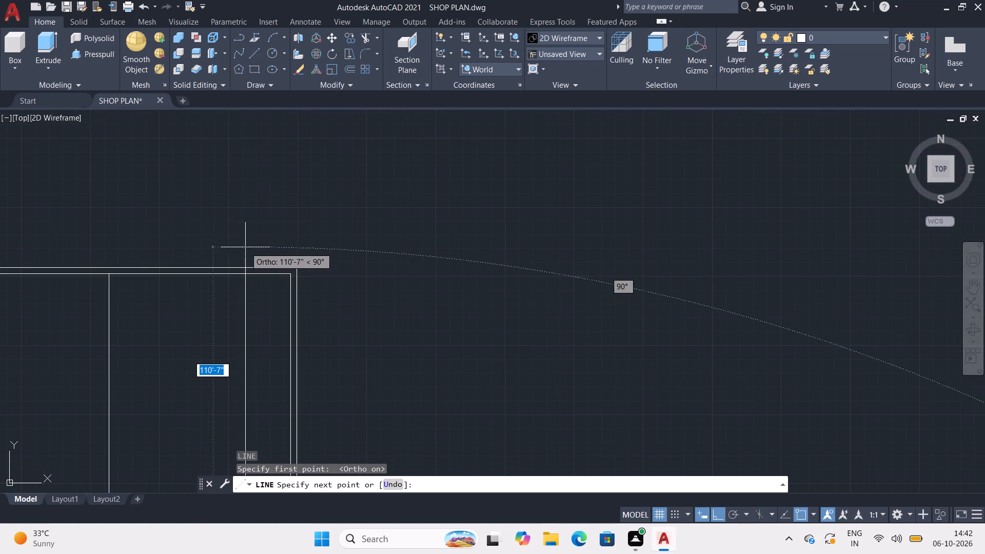
{"action": "left_click", "coordinate": [246, 267]}
{"action": "key", "text": "space"}
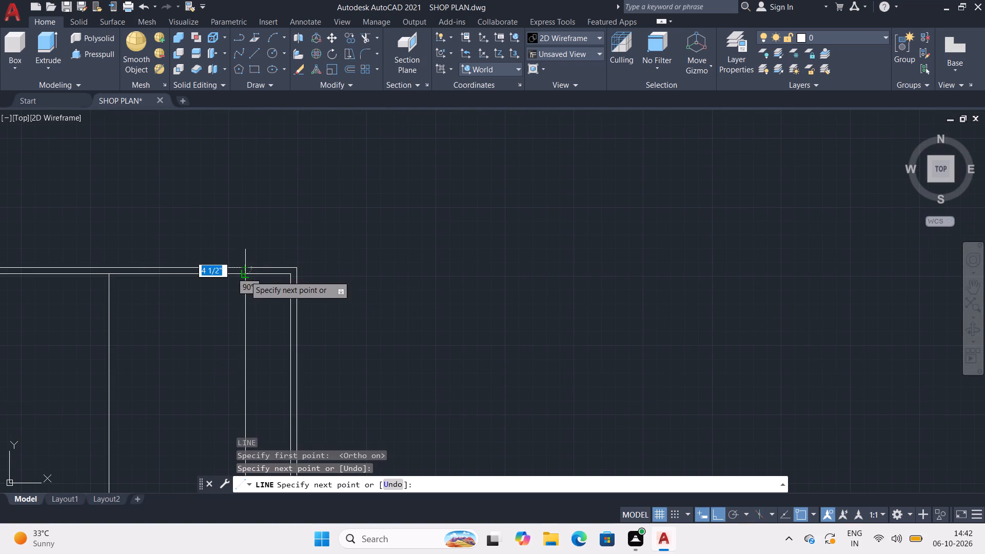
Delete the short slanted marker line at the foot of the new vertical line.
{"action": "scroll", "coordinate": [245, 275], "scroll_direction": "down", "scroll_amount": 2}
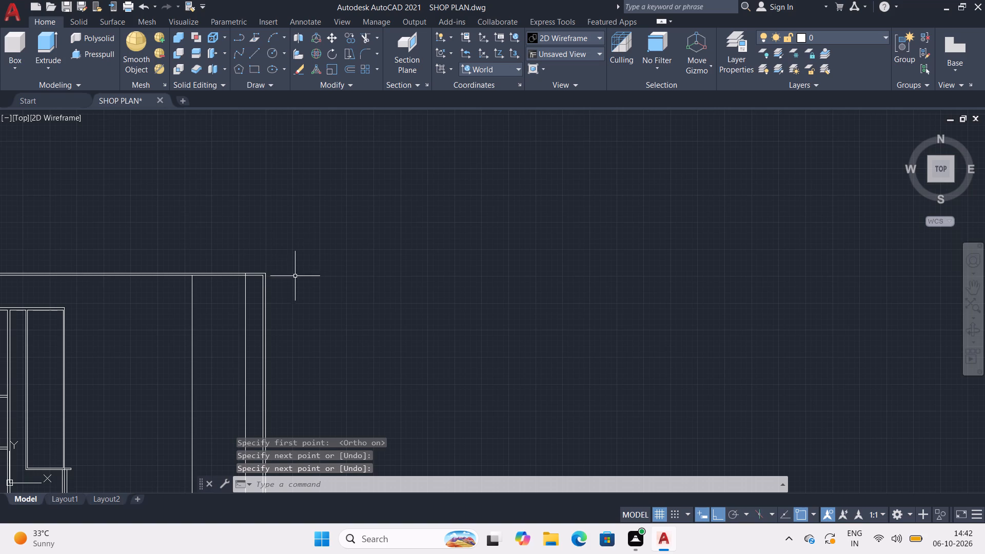
{"action": "middle_click_drag", "start_coordinate": [294, 288], "coordinate": [293, 198]}
{"action": "middle_click_drag", "start_coordinate": [264, 334], "coordinate": [293, 179]}
{"action": "middle_click_drag", "start_coordinate": [295, 339], "coordinate": [300, 190]}
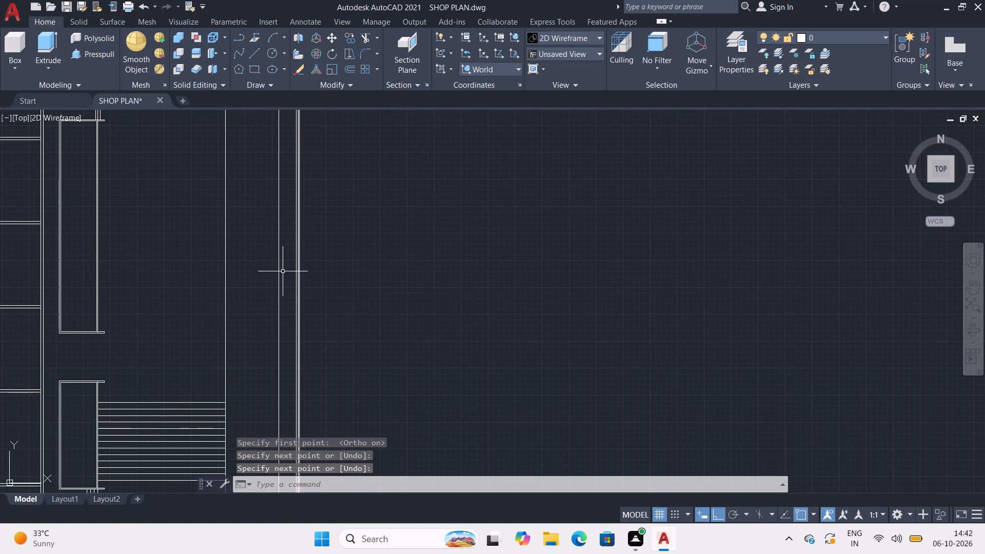
{"action": "middle_click_drag", "start_coordinate": [281, 349], "coordinate": [275, 182]}
{"action": "middle_click_drag", "start_coordinate": [269, 320], "coordinate": [289, 181]}
{"action": "scroll", "coordinate": [293, 280], "scroll_direction": "up", "scroll_amount": 3}
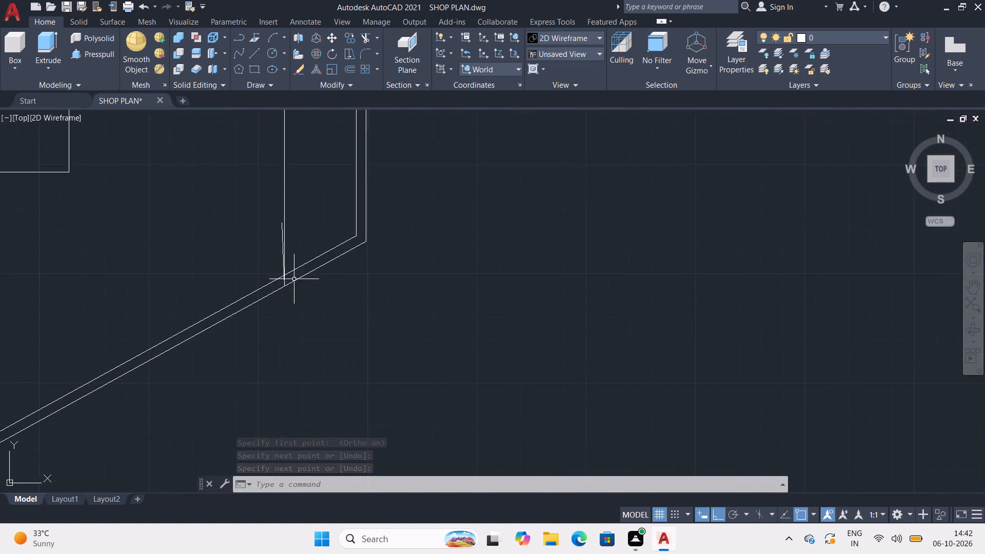
{"action": "scroll", "coordinate": [294, 279], "scroll_direction": "up", "scroll_amount": 2}
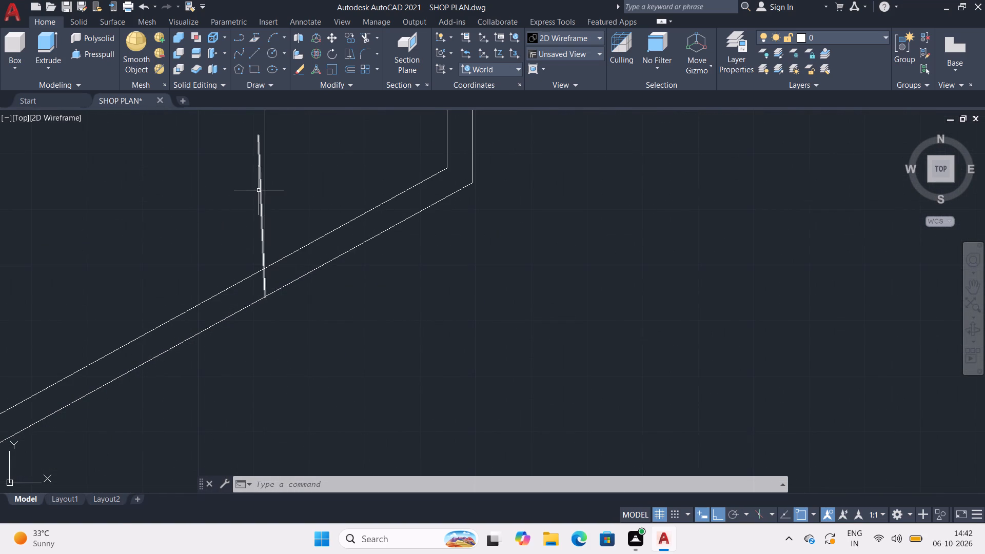
{"action": "left_click", "coordinate": [259, 190]}
{"action": "key", "text": "Delete"}
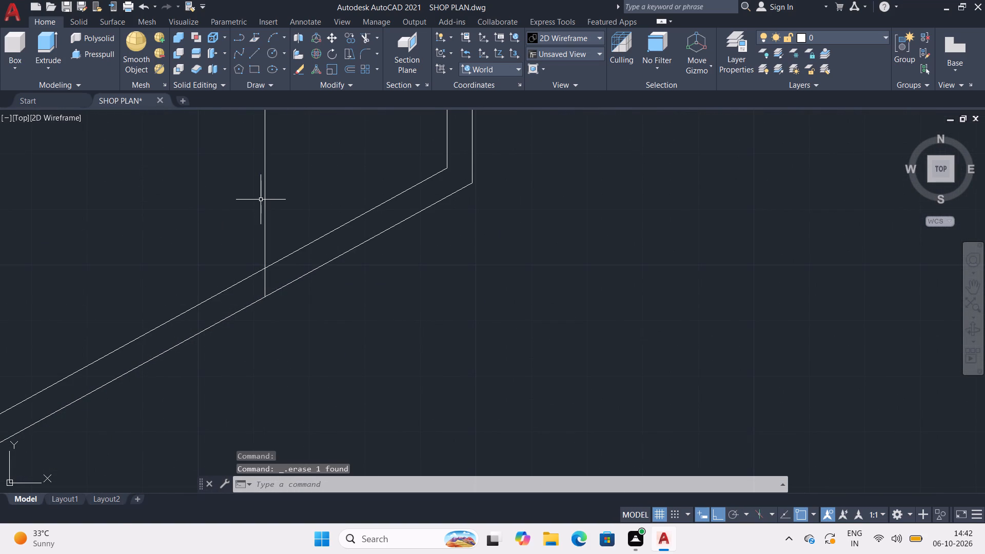
Offset the new vertical line 4.5" to the west to form a second wall face.
{"action": "key", "text": "o"}
{"action": "key", "text": "Return"}
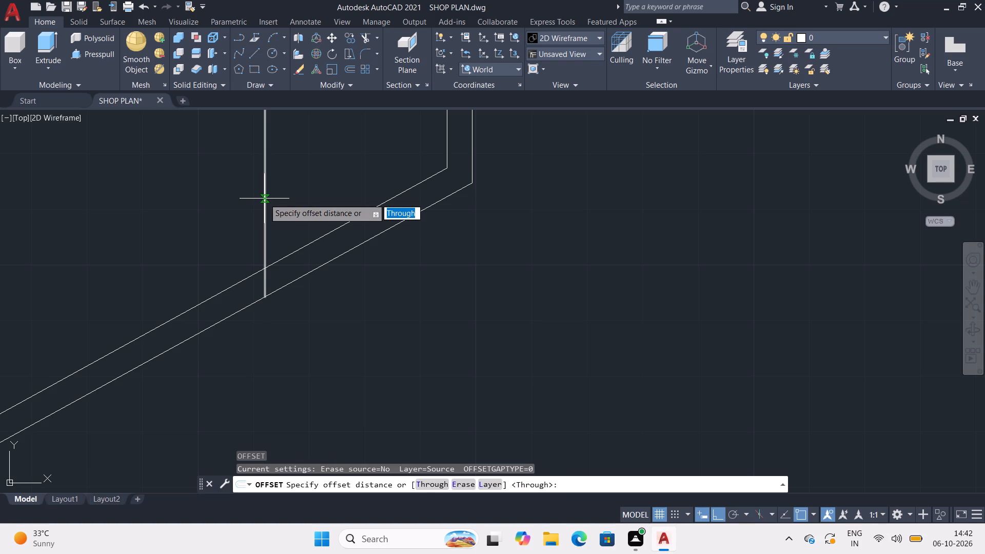
{"action": "key", "text": "Return"}
{"action": "left_click", "coordinate": [264, 199]}
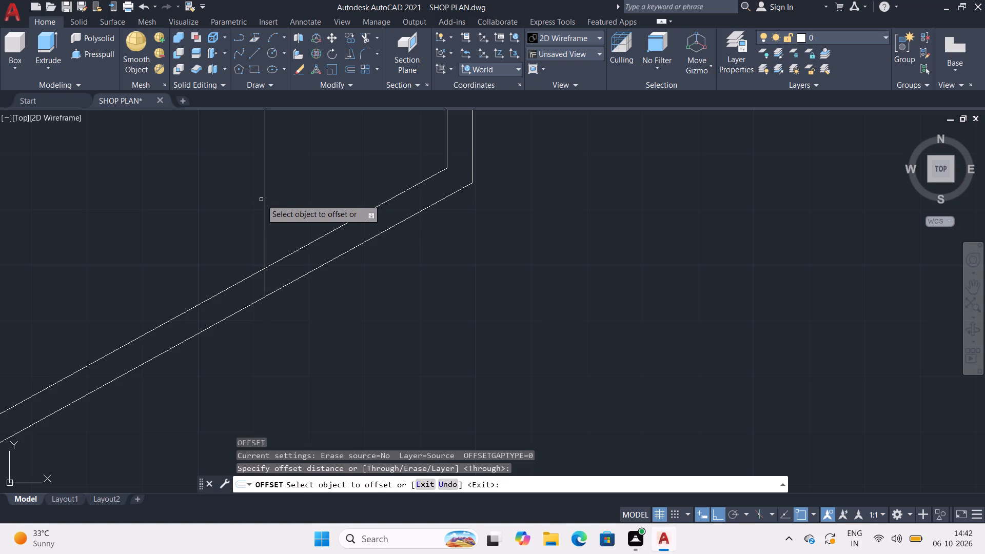
{"action": "left_click", "coordinate": [264, 196]}
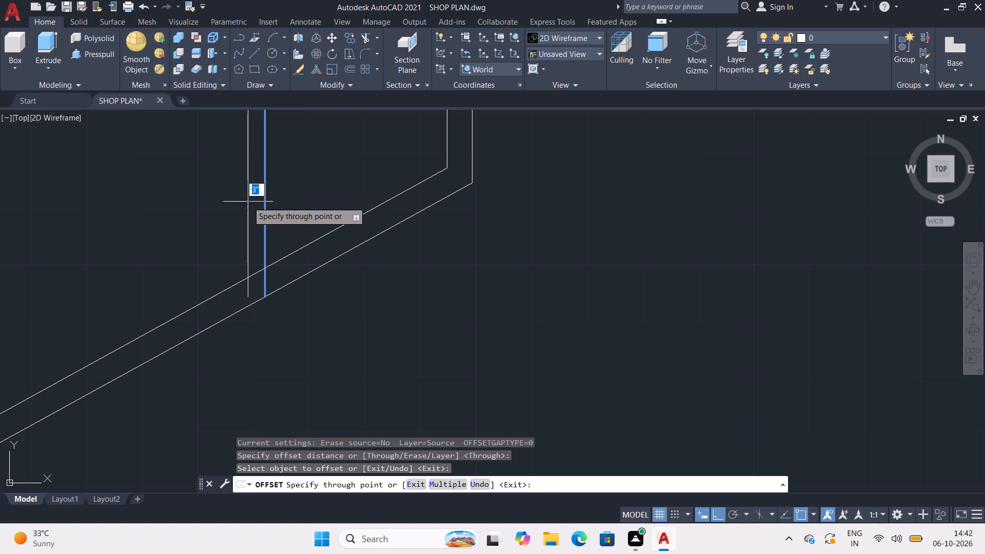
{"action": "type", "text": "4.5\""}
{"action": "key", "text": "Return"}
{"action": "middle_click_drag", "start_coordinate": [248, 202], "coordinate": [270, 265]}
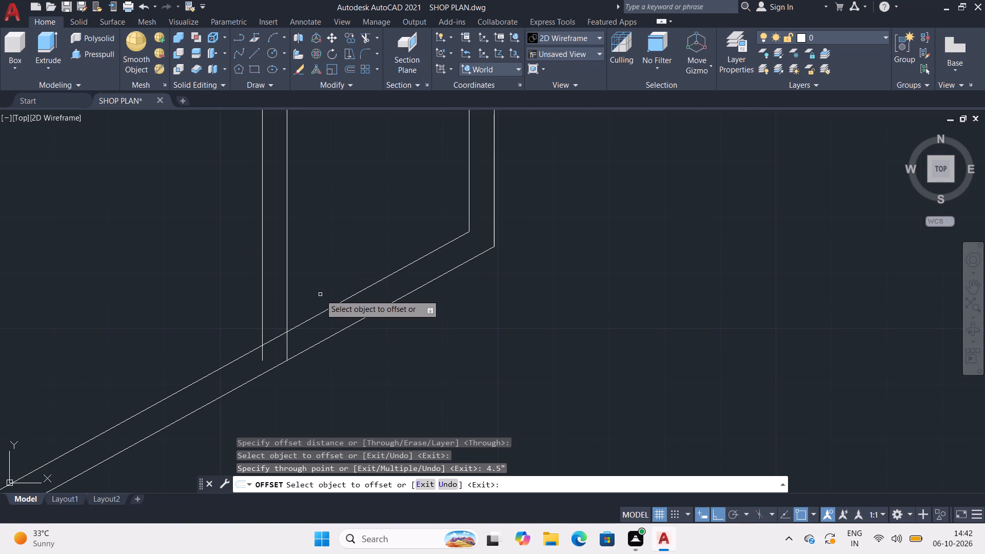
{"action": "key", "text": "t"}
{"action": "key", "text": "Escape"}
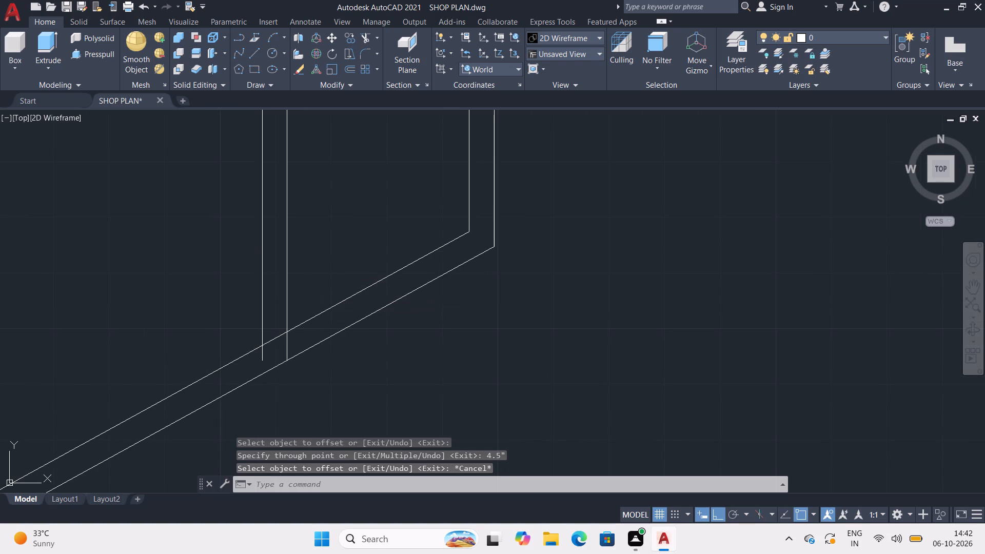
Trim the new east wall and the sloping south wall into a clean corner, removing the old boundary wall lines east of it.
{"action": "type", "text": "TR"}
{"action": "key", "text": "Return"}
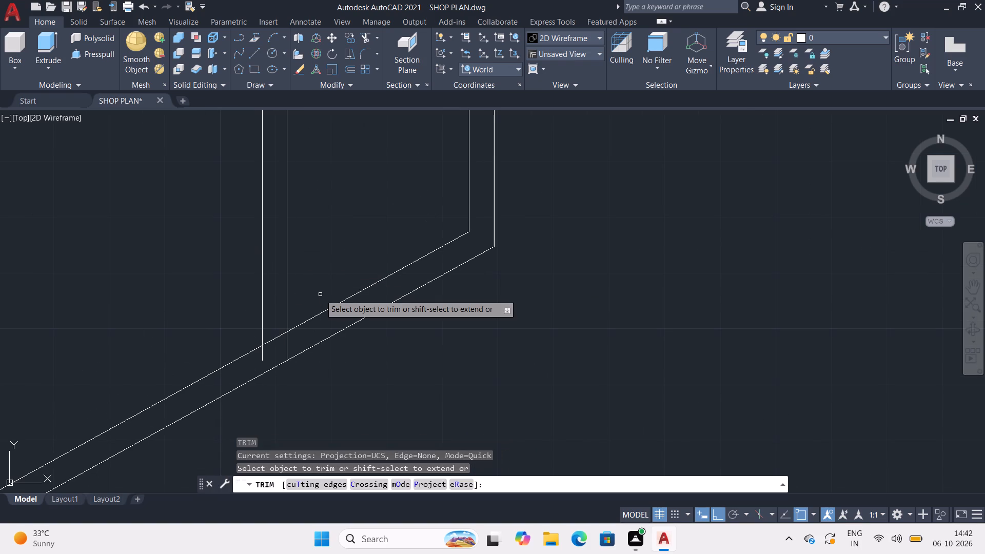
{"action": "left_click_drag", "start_coordinate": [272, 329], "coordinate": [273, 333]}
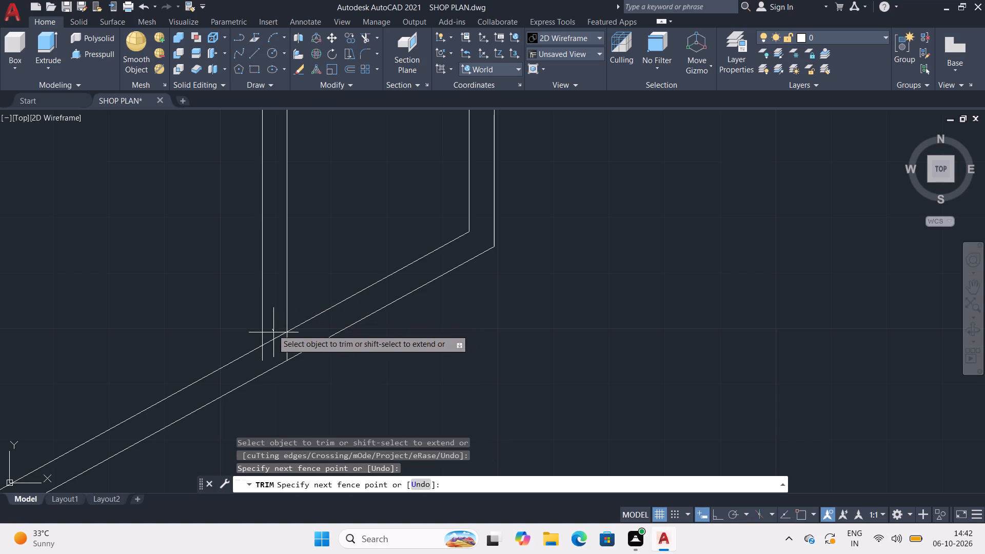
{"action": "left_click_drag", "start_coordinate": [273, 333], "coordinate": [255, 357]}
{"action": "left_click_drag", "start_coordinate": [306, 297], "coordinate": [306, 305]}
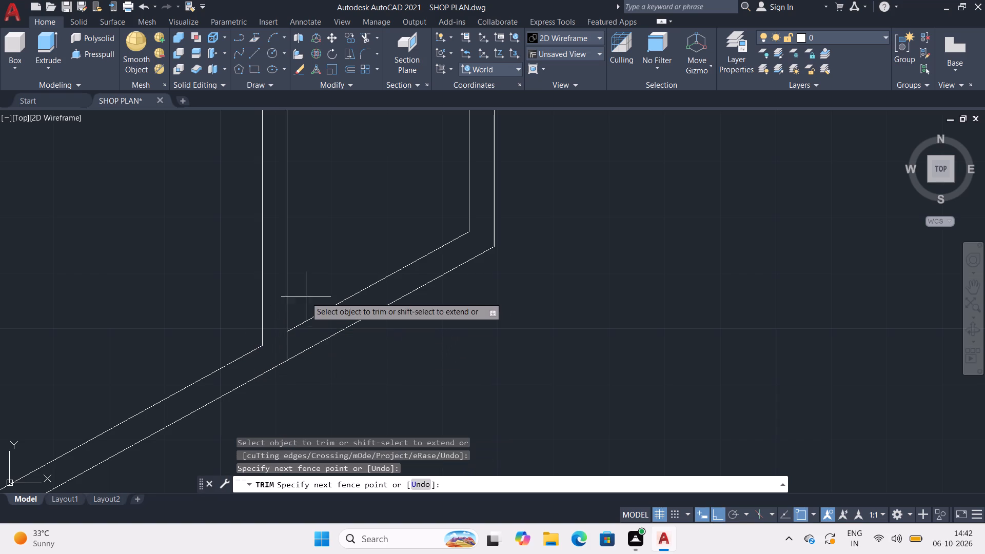
{"action": "left_click_drag", "start_coordinate": [306, 305], "coordinate": [305, 366]}
{"action": "left_click_drag", "start_coordinate": [421, 214], "coordinate": [525, 208]}
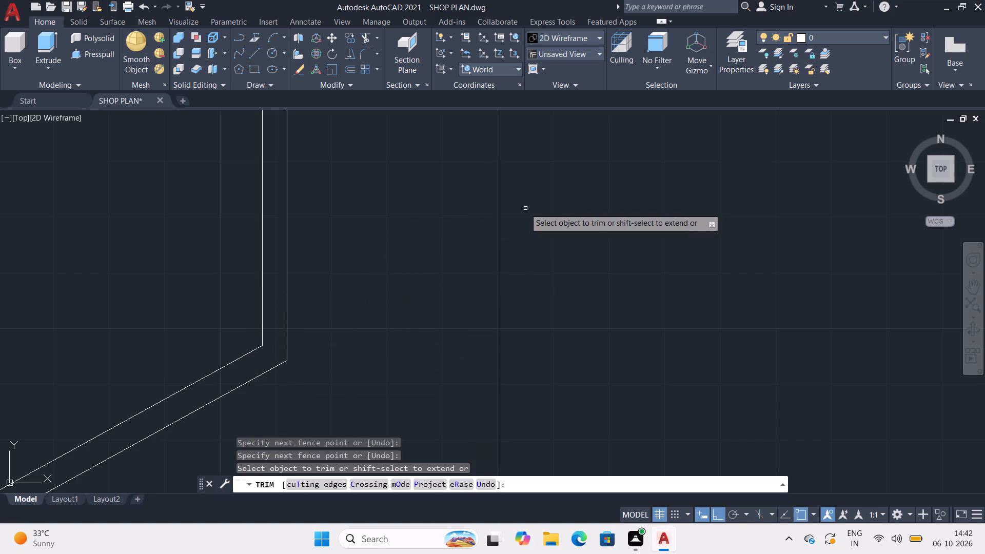
Trim the north boundary wall and the new east wall into a clean northeast corner, removing the overhanging ends.
{"action": "scroll", "coordinate": [376, 217], "scroll_direction": "down", "scroll_amount": 4}
{"action": "middle_click_drag", "start_coordinate": [376, 216], "coordinate": [403, 528]}
{"action": "middle_click_drag", "start_coordinate": [409, 339], "coordinate": [420, 553]}
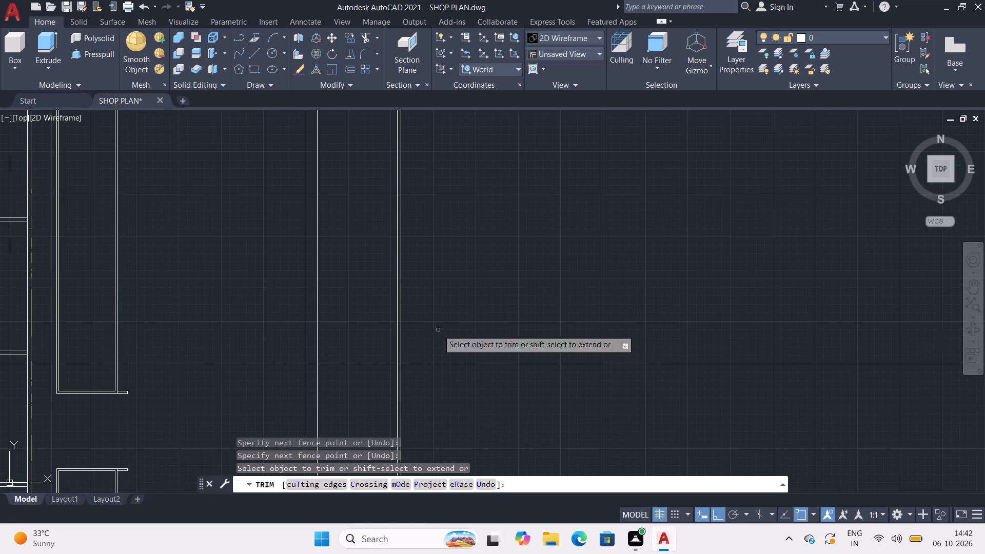
{"action": "middle_click_drag", "start_coordinate": [442, 293], "coordinate": [449, 465]}
{"action": "middle_click_drag", "start_coordinate": [479, 291], "coordinate": [494, 500]}
{"action": "middle_click_drag", "start_coordinate": [447, 263], "coordinate": [459, 474]}
{"action": "middle_click_drag", "start_coordinate": [456, 290], "coordinate": [460, 333]}
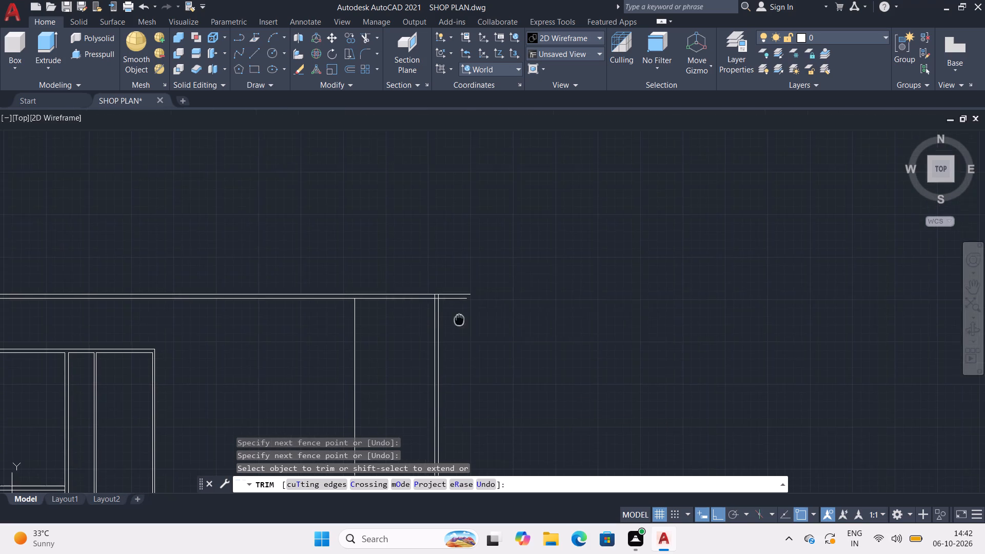
{"action": "middle_click_drag", "start_coordinate": [460, 333], "coordinate": [460, 339]}
{"action": "scroll", "coordinate": [463, 315], "scroll_direction": "up", "scroll_amount": 3}
{"action": "scroll", "coordinate": [399, 358], "scroll_direction": "up", "scroll_amount": 2}
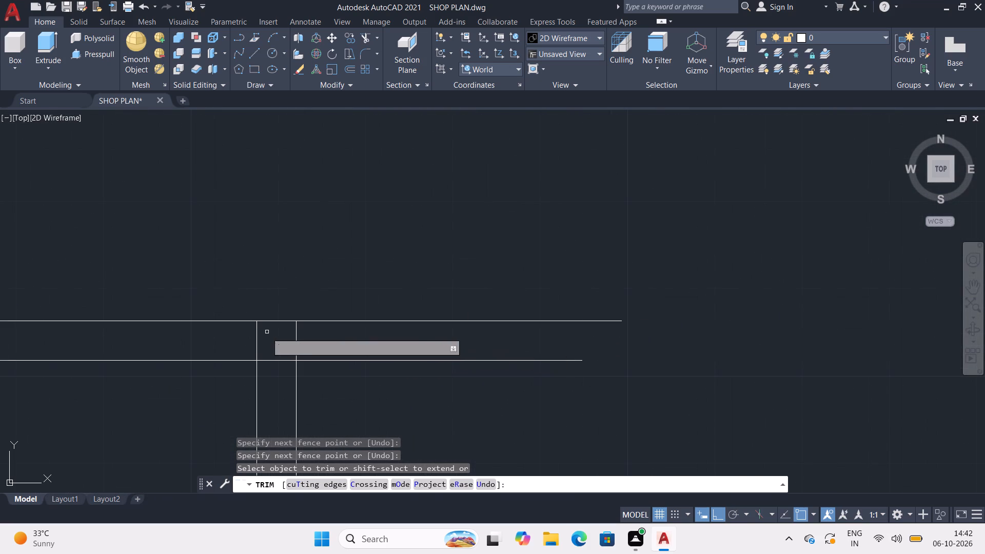
{"action": "left_click_drag", "start_coordinate": [244, 341], "coordinate": [274, 374]}
{"action": "left_click_drag", "start_coordinate": [336, 246], "coordinate": [383, 407]}
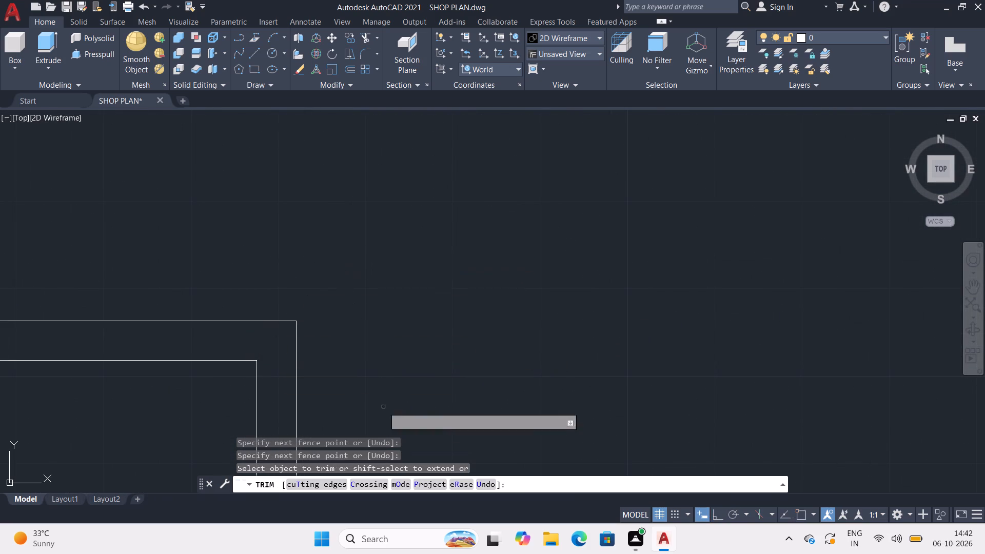
{"action": "key", "text": "Escape"}
Examine the whole site plan and the open area between the shop block and the east boundary wall.
{"action": "scroll", "coordinate": [357, 354], "scroll_direction": "down", "scroll_amount": 7}
{"action": "middle_click_drag", "start_coordinate": [316, 327], "coordinate": [318, 319]}
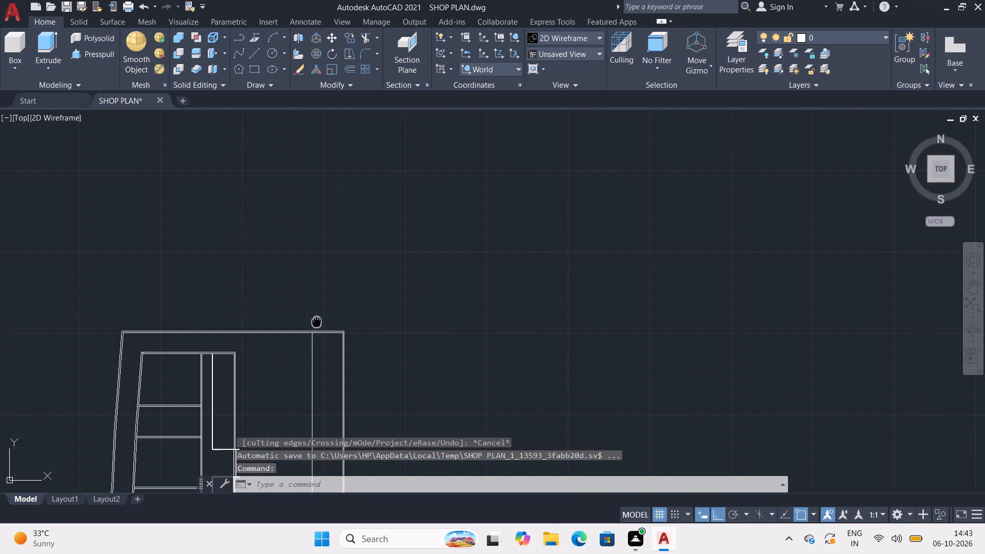
{"action": "middle_click_drag", "start_coordinate": [318, 319], "coordinate": [399, 184]}
{"action": "middle_click_drag", "start_coordinate": [343, 300], "coordinate": [423, 231]}
{"action": "scroll", "coordinate": [421, 251], "scroll_direction": "down", "scroll_amount": 1}
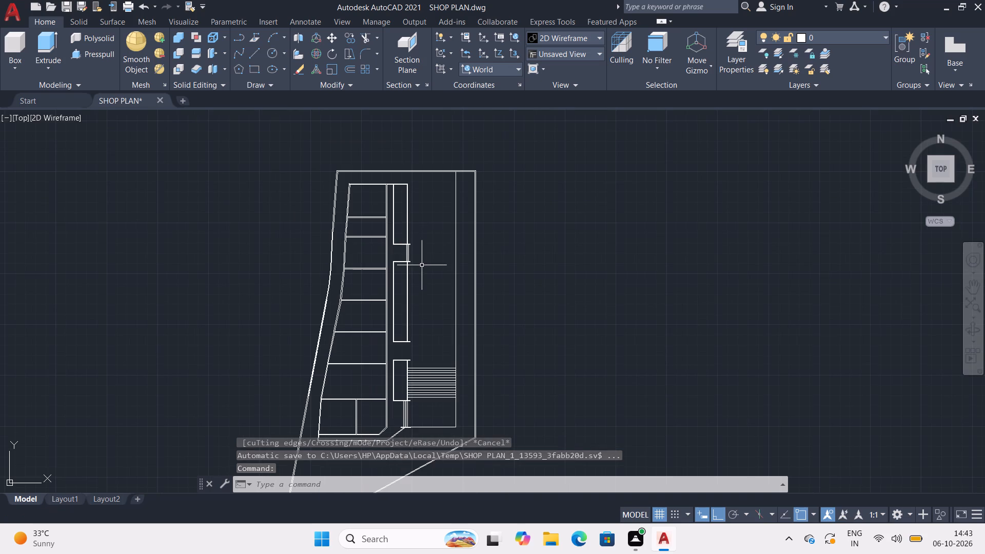
{"action": "scroll", "coordinate": [422, 276], "scroll_direction": "down", "scroll_amount": 1}
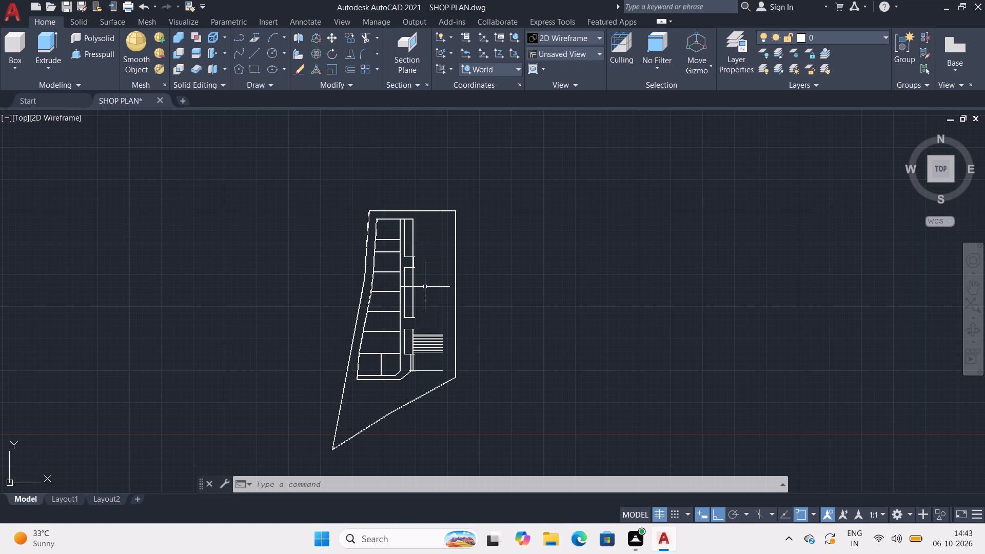
{"action": "middle_click_drag", "start_coordinate": [447, 233], "coordinate": [435, 262]}
{"action": "scroll", "coordinate": [435, 267], "scroll_direction": "up", "scroll_amount": 1}
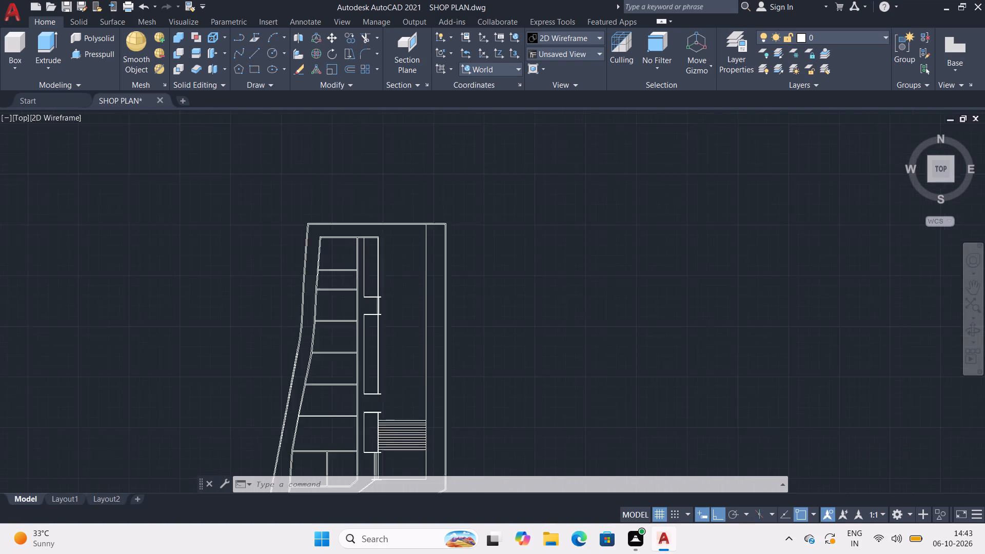
{"action": "scroll", "coordinate": [435, 267], "scroll_direction": "up", "scroll_amount": 2}
{"action": "middle_click_drag", "start_coordinate": [425, 224], "coordinate": [418, 243]}
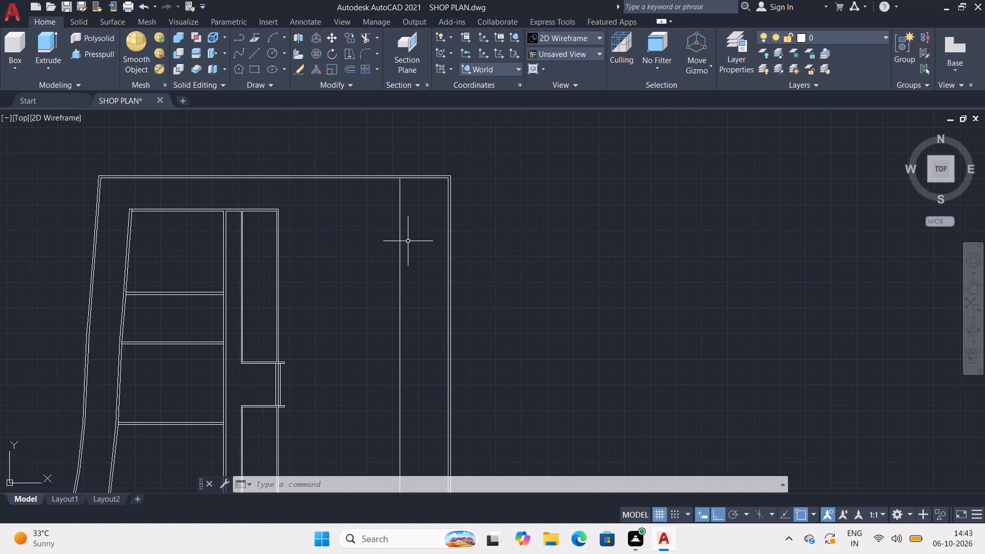
{"action": "scroll", "coordinate": [402, 221], "scroll_direction": "up", "scroll_amount": 2}
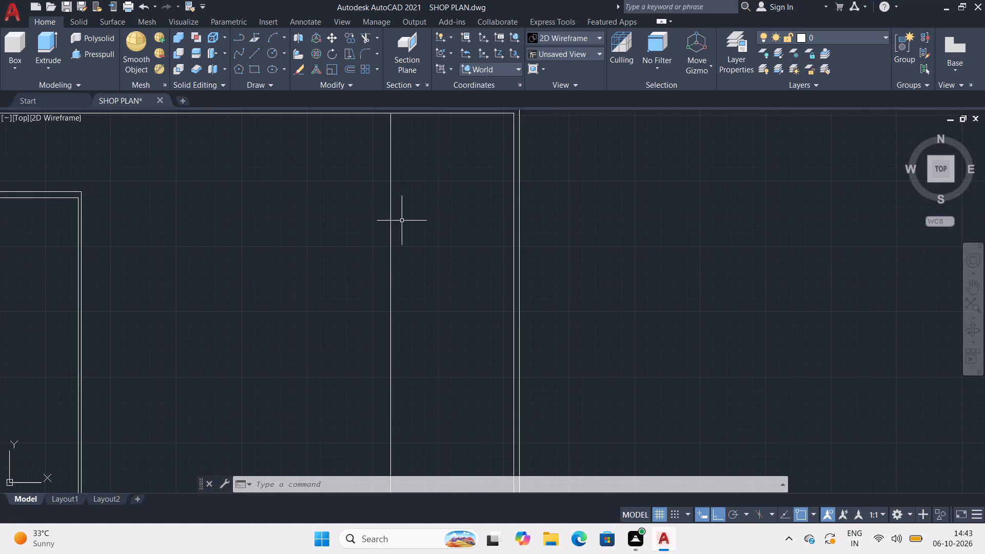
{"action": "scroll", "coordinate": [402, 221], "scroll_direction": "down", "scroll_amount": 3}
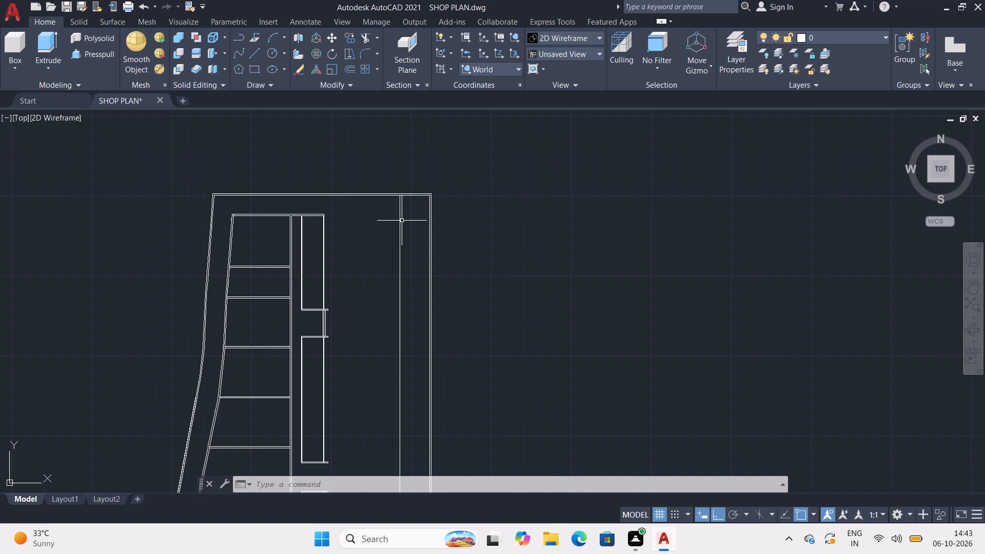
{"action": "middle_click_drag", "start_coordinate": [402, 221], "coordinate": [445, 207]}
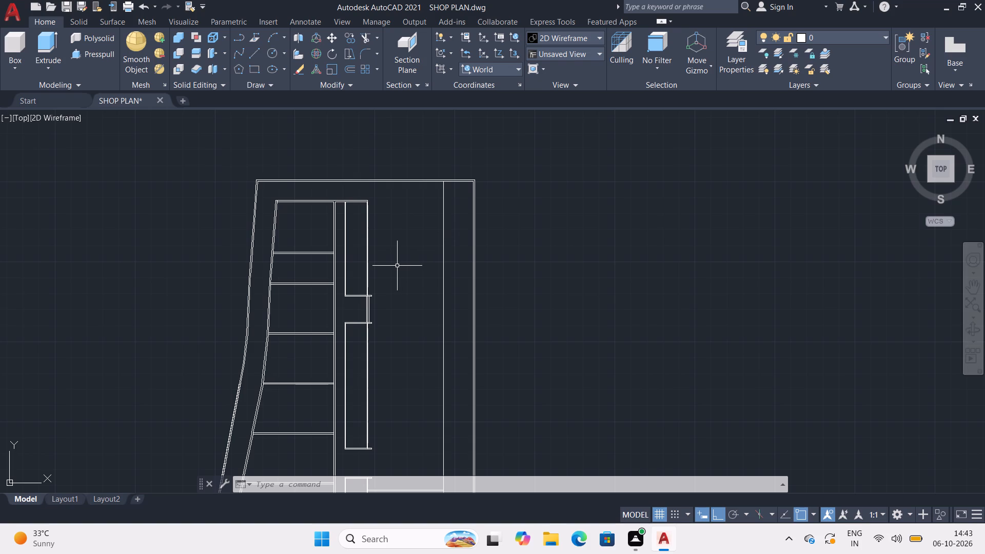
Draw a horizontal line from the shop block's east outer face to the single vertical line, about 15.5 feet south of the block's north face.
{"action": "key", "text": "l"}
{"action": "key", "text": "Return"}
{"action": "scroll", "coordinate": [380, 263], "scroll_direction": "up", "scroll_amount": 3}
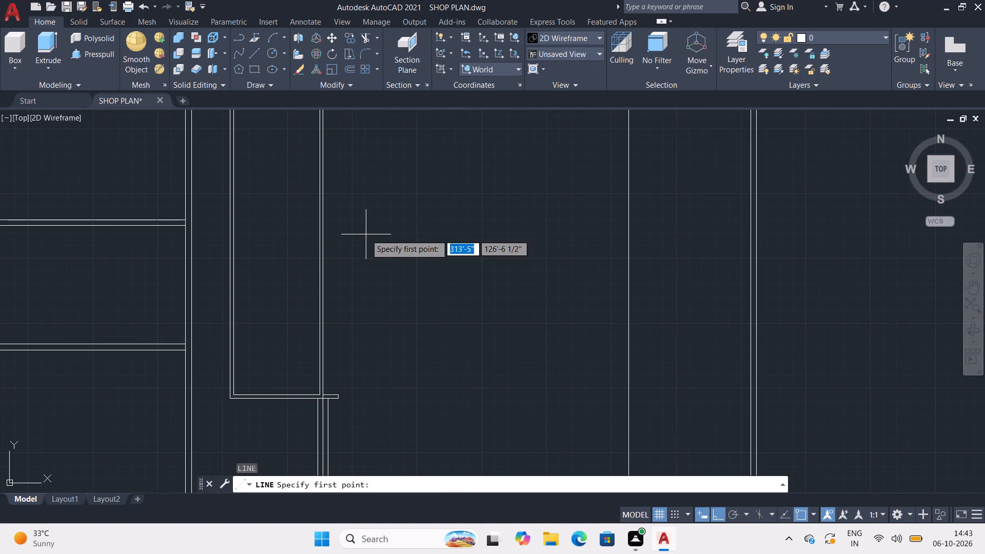
{"action": "middle_click_drag", "start_coordinate": [366, 234], "coordinate": [372, 309]}
{"action": "scroll", "coordinate": [365, 278], "scroll_direction": "down", "scroll_amount": 1}
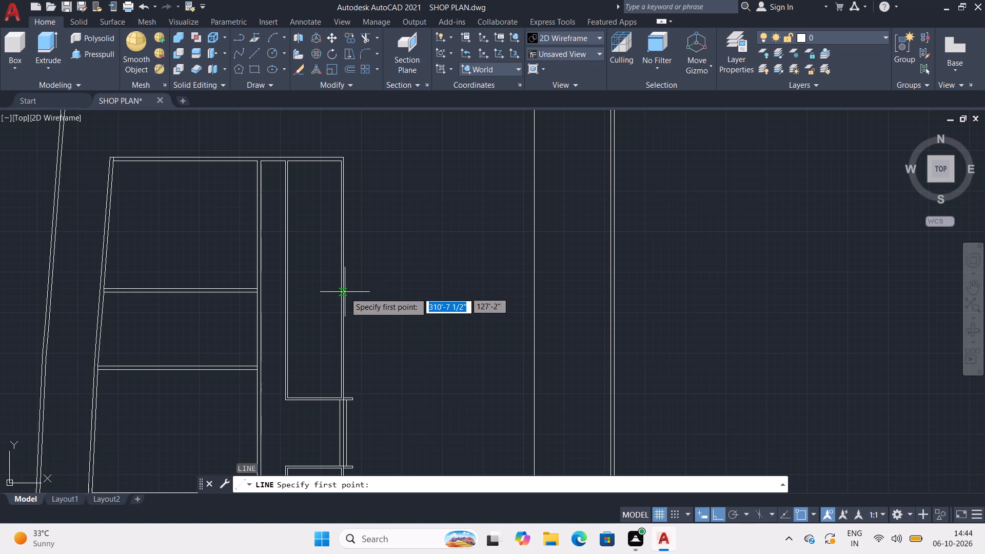
{"action": "left_click", "coordinate": [345, 307]}
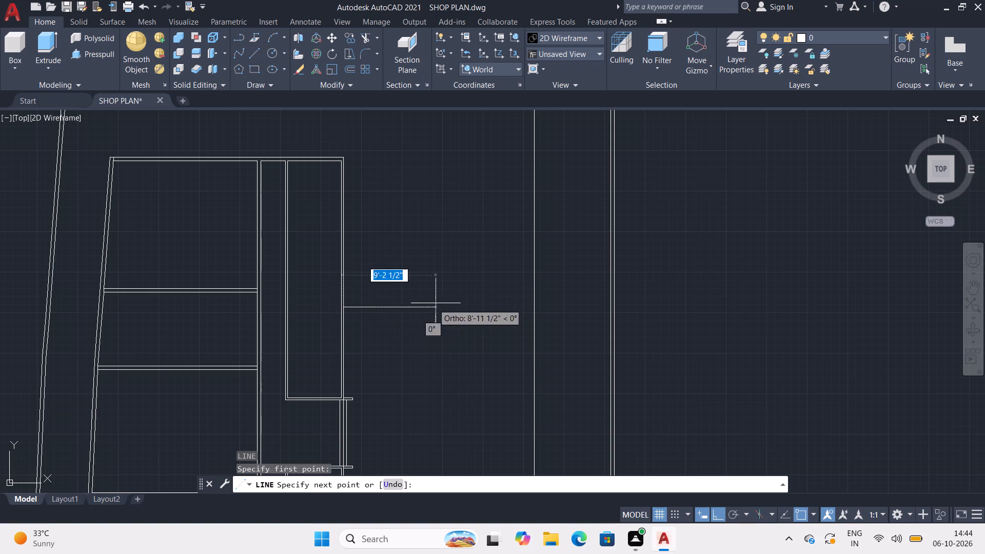
{"action": "left_click", "coordinate": [535, 308]}
{"action": "key", "text": "space"}
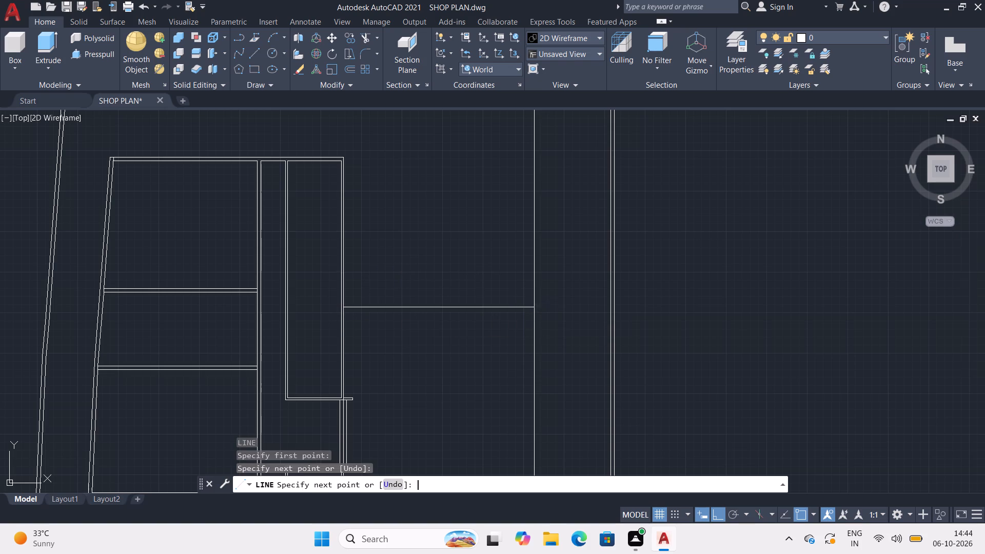
Draw a horizontal line from the shop block's northeast outer corner east to the single vertical line.
{"action": "middle_click_drag", "start_coordinate": [425, 192], "coordinate": [425, 197]}
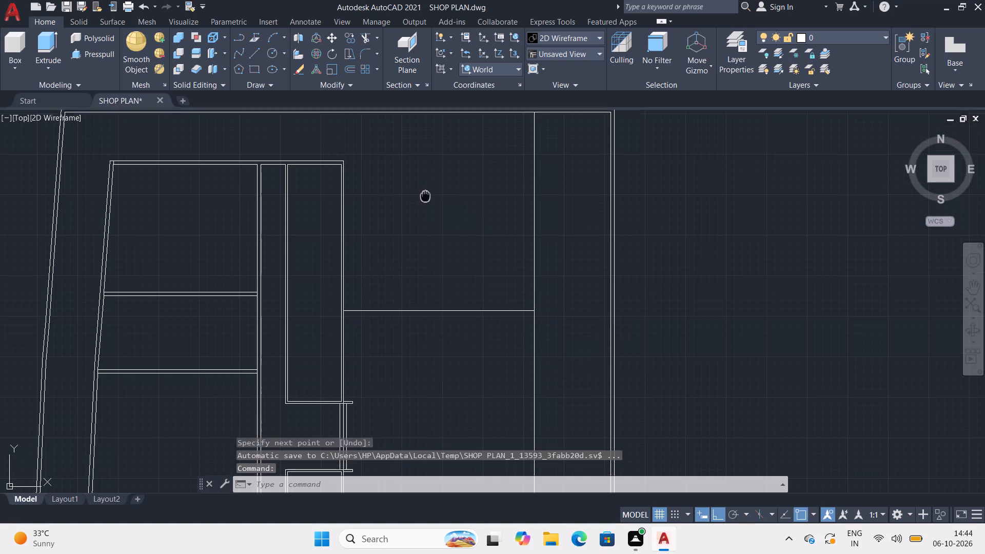
{"action": "middle_click_drag", "start_coordinate": [425, 197], "coordinate": [442, 298]}
{"action": "key", "text": "l"}
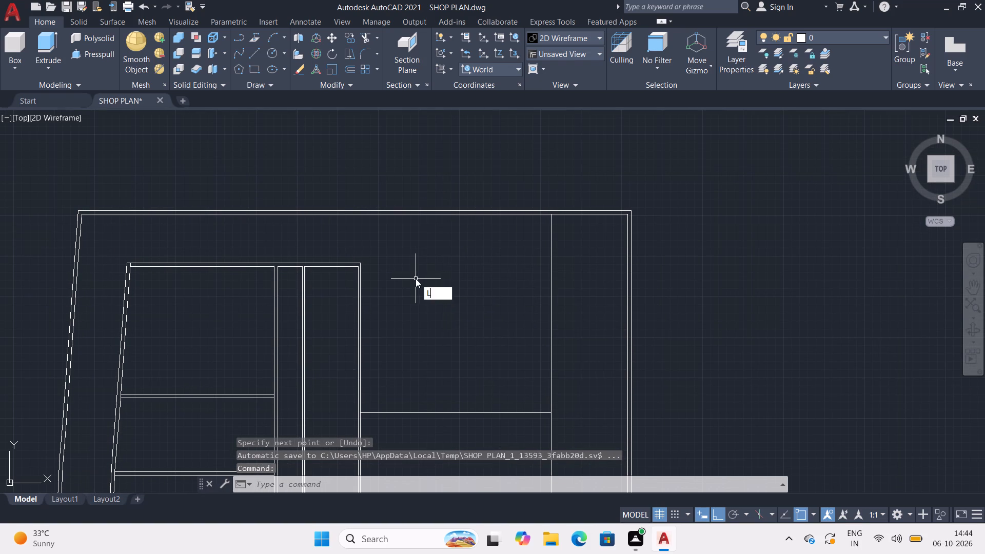
{"action": "key", "text": "Return"}
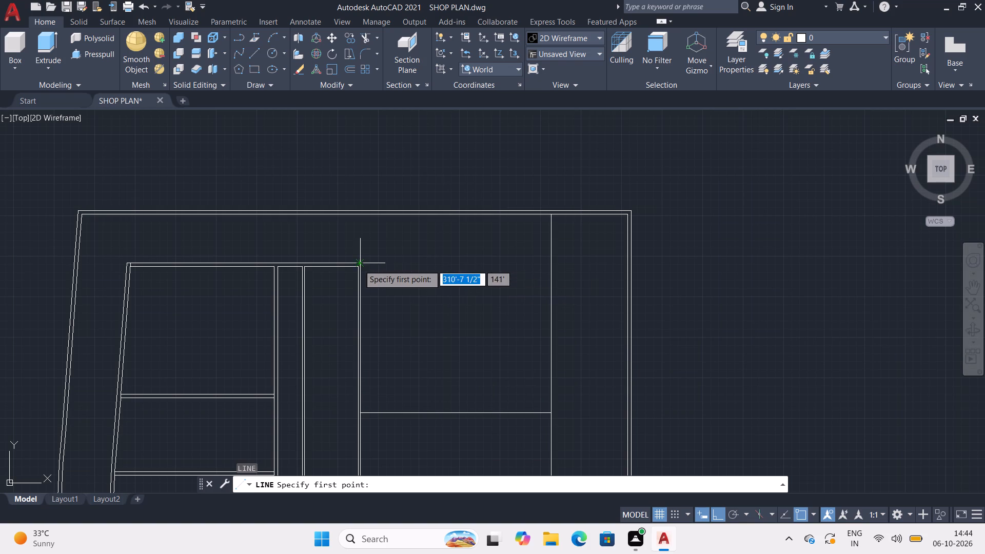
{"action": "left_click", "coordinate": [359, 265]}
{"action": "left_click", "coordinate": [549, 265]}
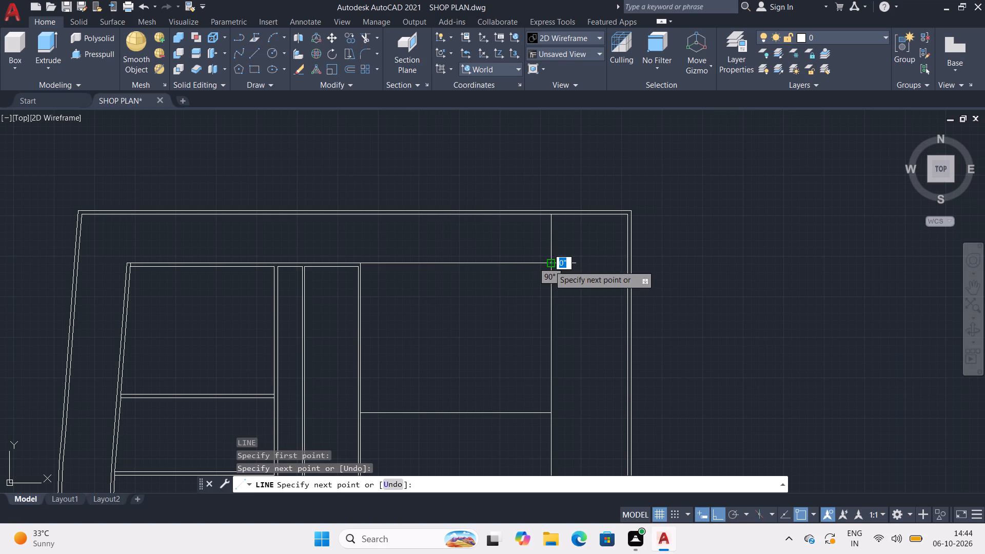
{"action": "key", "text": "space"}
Trim off the part of the single vertical line that runs north of the new top horizontal line.
{"action": "type", "text": "TR"}
{"action": "key", "text": "Return"}
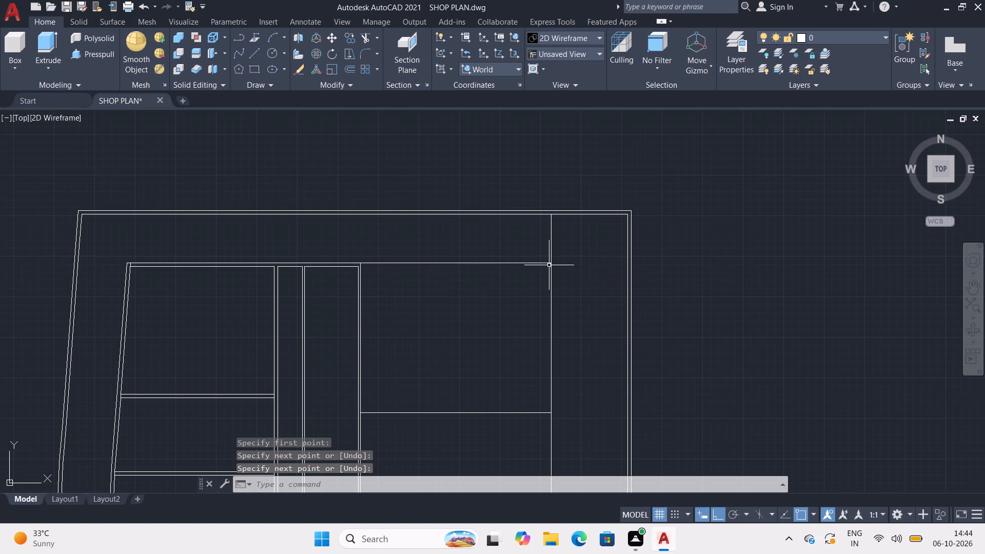
{"action": "left_click_drag", "start_coordinate": [539, 249], "coordinate": [567, 244]}
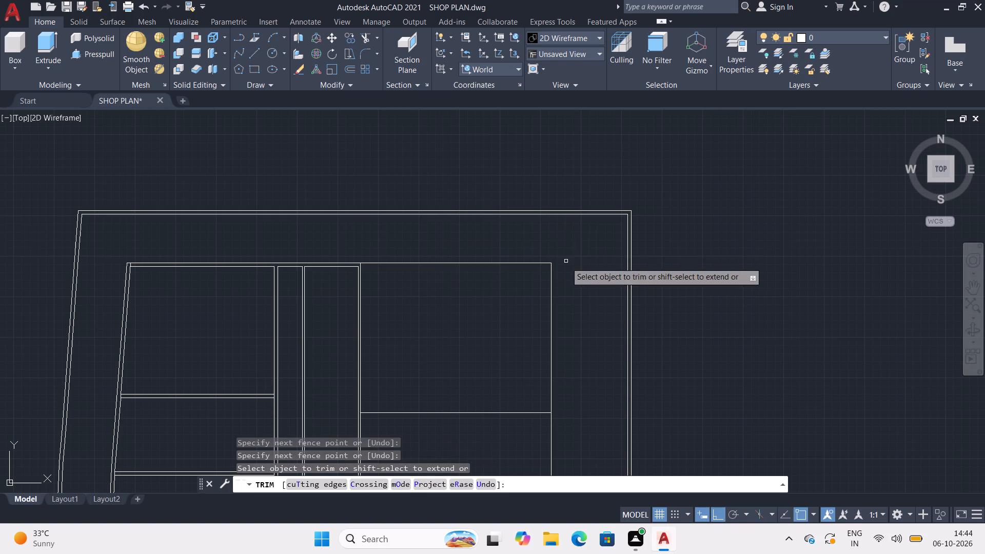
{"action": "scroll", "coordinate": [560, 322], "scroll_direction": "down", "scroll_amount": 2}
{"action": "middle_click_drag", "start_coordinate": [567, 362], "coordinate": [527, 204]}
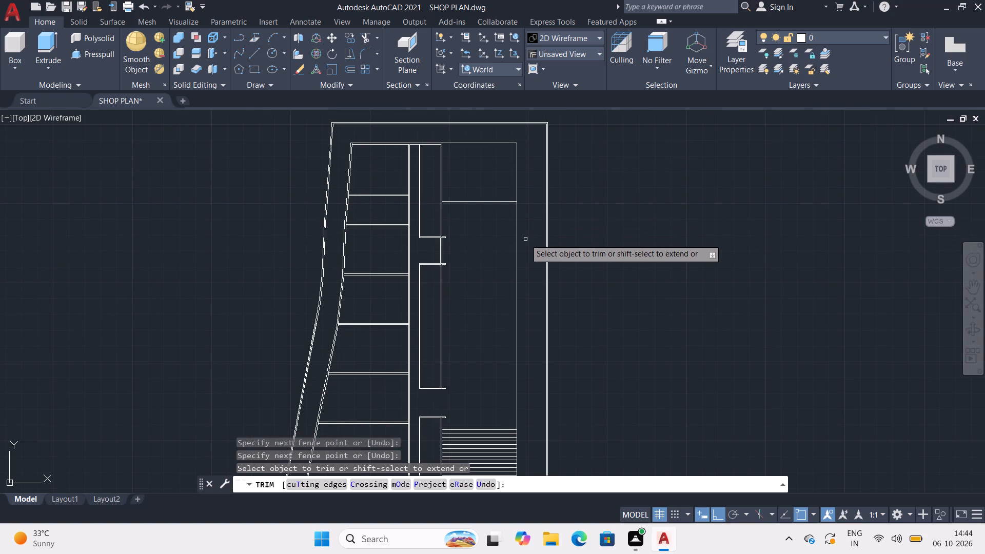
{"action": "key", "text": "Escape"}
{"action": "key", "text": "Escape"}
{"action": "key", "text": "Escape"}
{"action": "key", "text": "Escape"}
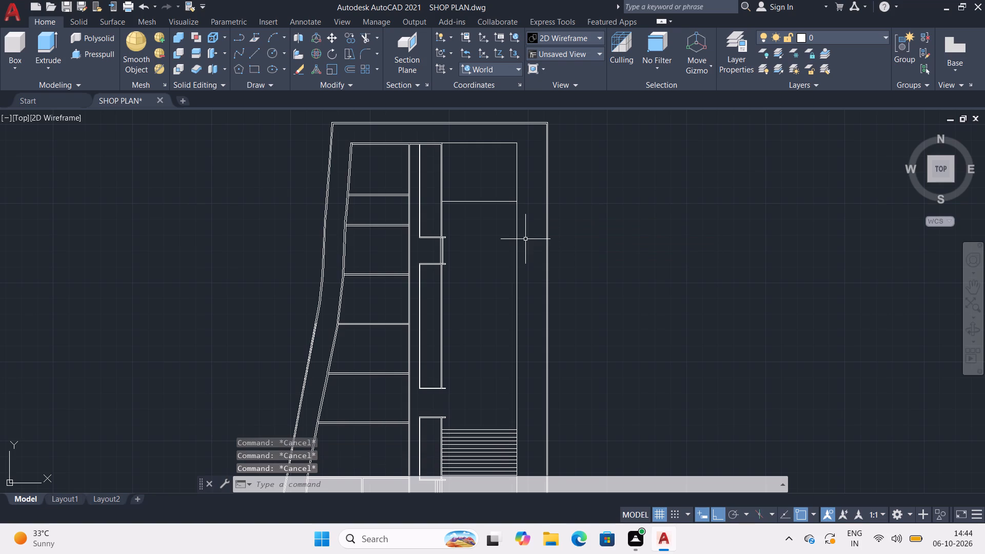
Draw a vertical divider between the two horizontal lines, starting 9'10" east of the lower line's west end.
{"action": "middle_click_drag", "start_coordinate": [517, 181], "coordinate": [511, 226]}
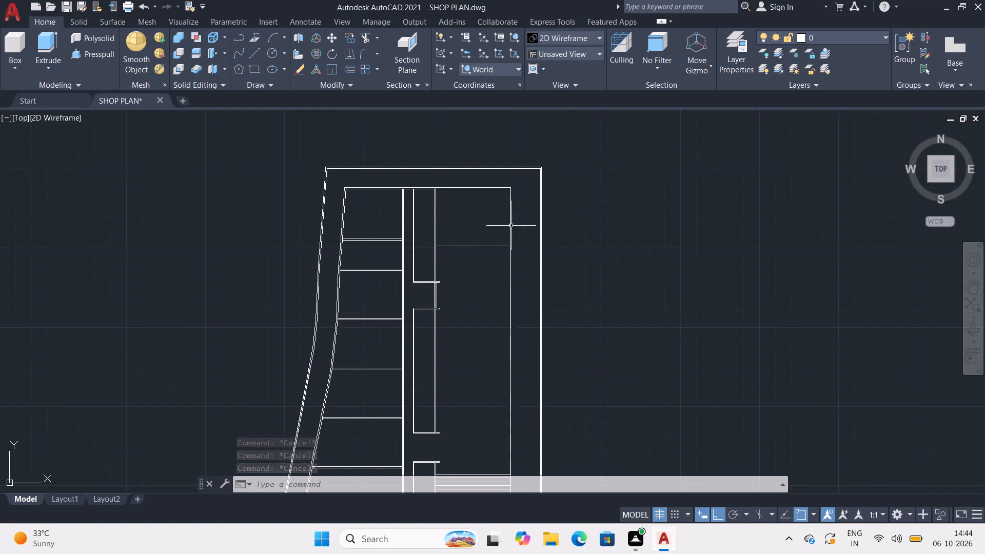
{"action": "scroll", "coordinate": [483, 234], "scroll_direction": "up", "scroll_amount": 4}
{"action": "key", "text": "l"}
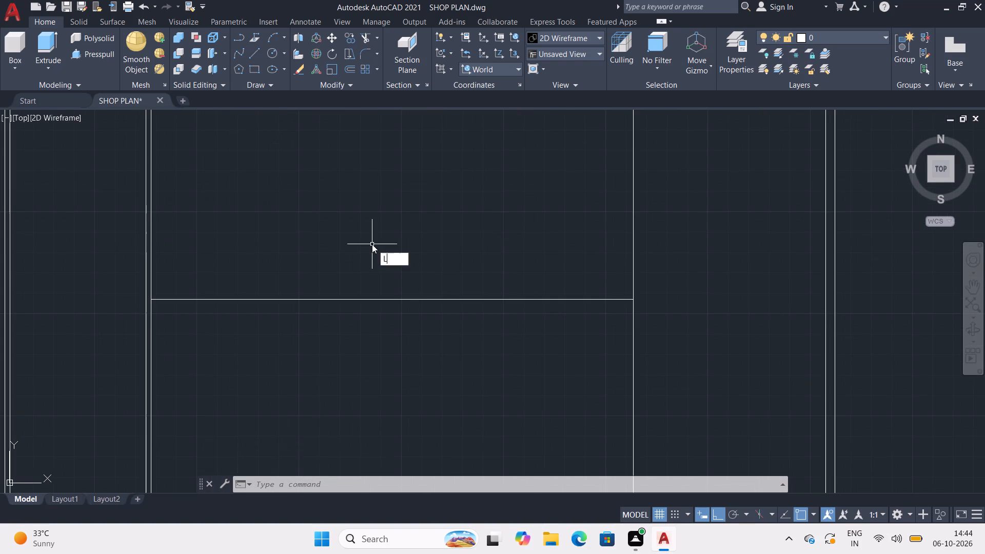
{"action": "key", "text": "Return"}
{"action": "type", "text": "TK"}
{"action": "key", "text": "Return"}
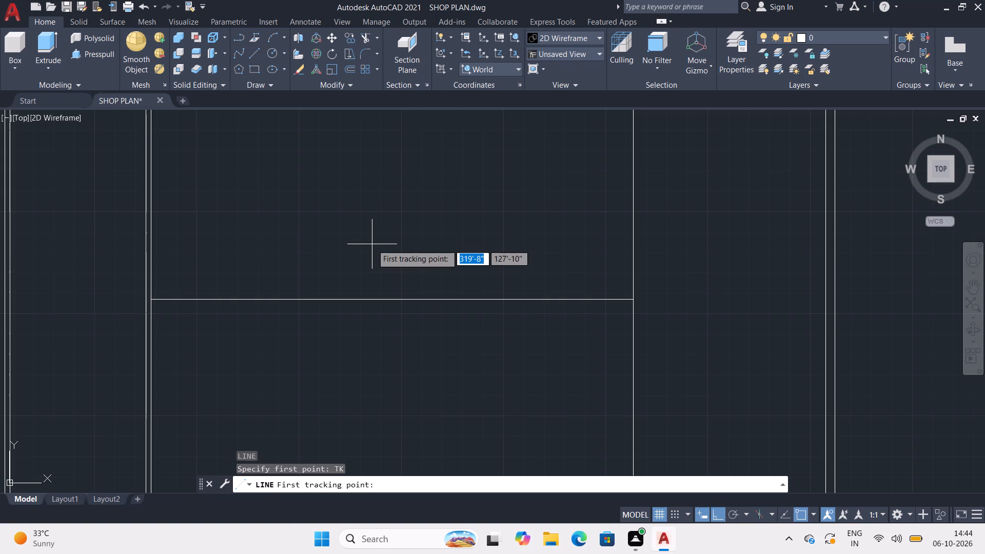
{"action": "left_click", "coordinate": [152, 298]}
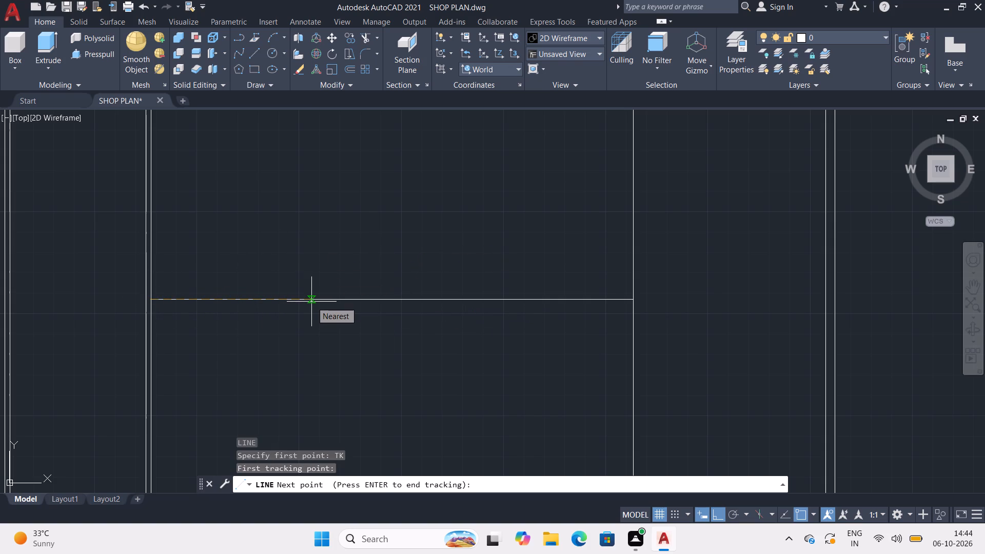
{"action": "type", "text": "9'10\""}
{"action": "key", "text": "Return"}
{"action": "key", "text": "Return"}
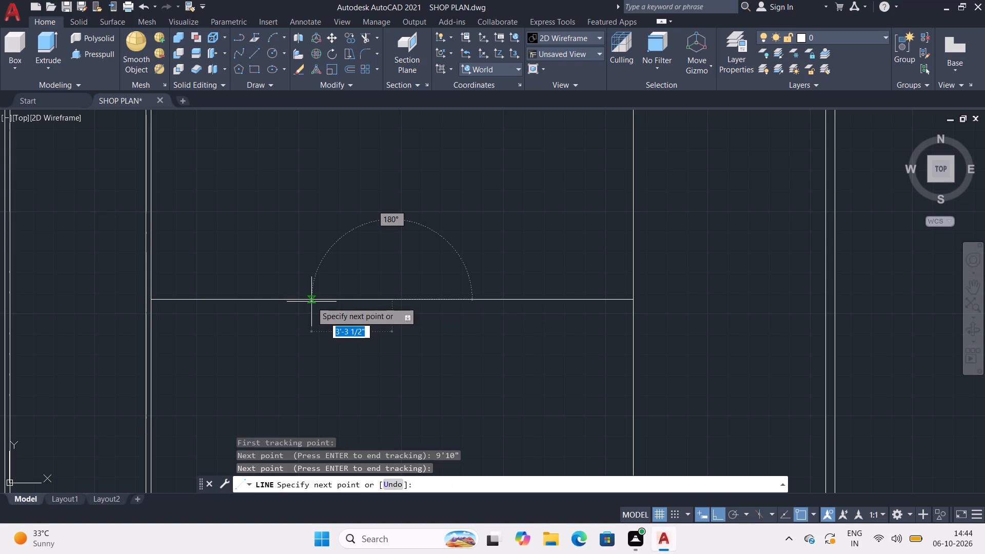
{"action": "scroll", "coordinate": [371, 239], "scroll_direction": "down", "scroll_amount": 2}
{"action": "middle_click_drag", "start_coordinate": [378, 177], "coordinate": [382, 234]}
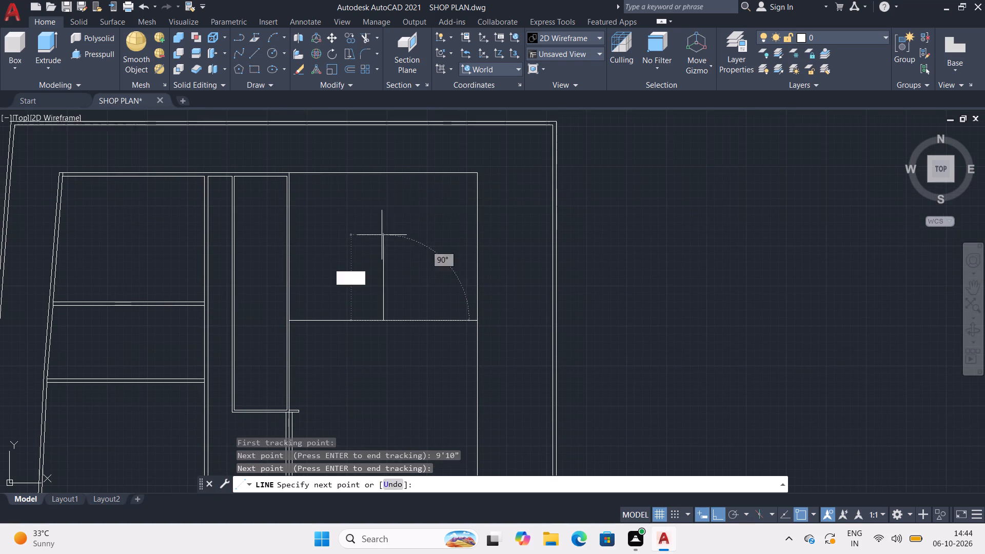
{"action": "left_click", "coordinate": [383, 174]}
{"action": "key", "text": "space"}
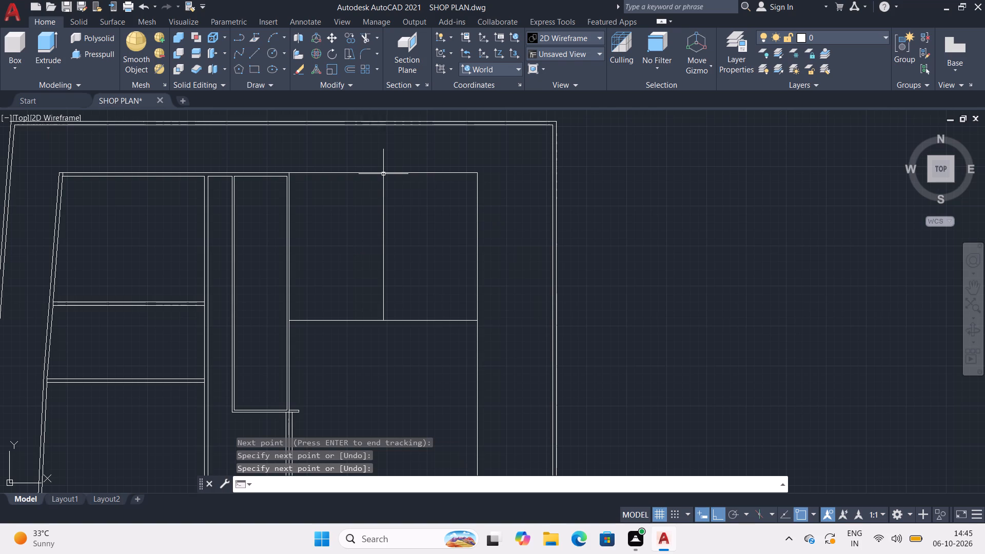
Start another line in the newly divided area east of the shop block's north end.
{"action": "middle_click_drag", "start_coordinate": [383, 174], "coordinate": [350, 283]}
{"action": "middle_click_drag", "start_coordinate": [347, 306], "coordinate": [347, 322]}
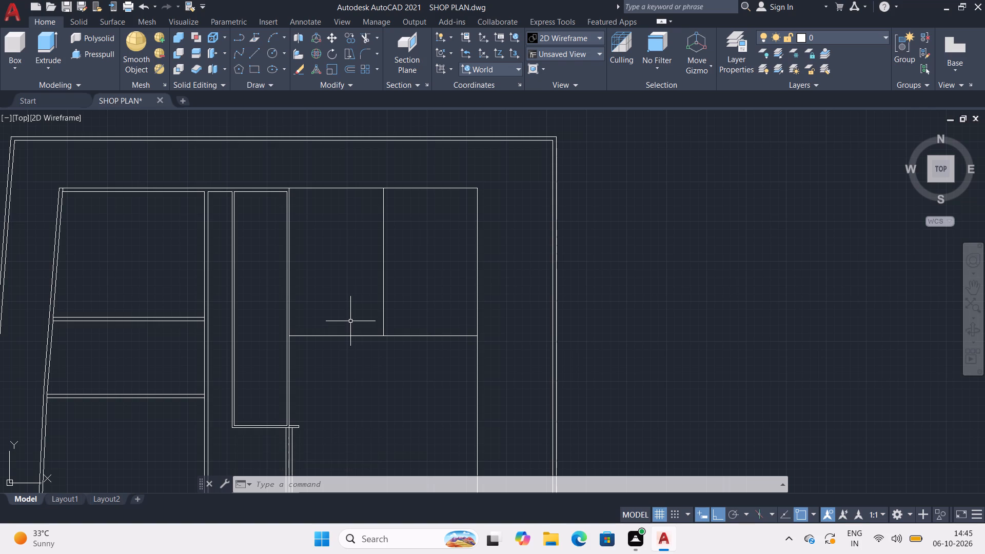
{"action": "middle_click_drag", "start_coordinate": [350, 321], "coordinate": [350, 327]}
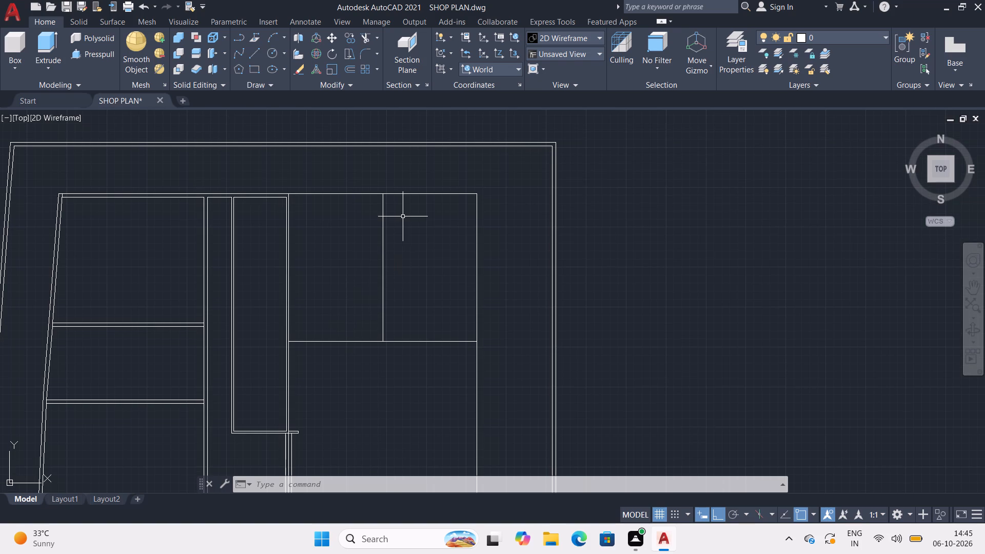
{"action": "key", "text": "l"}
{"action": "key", "text": "Return"}
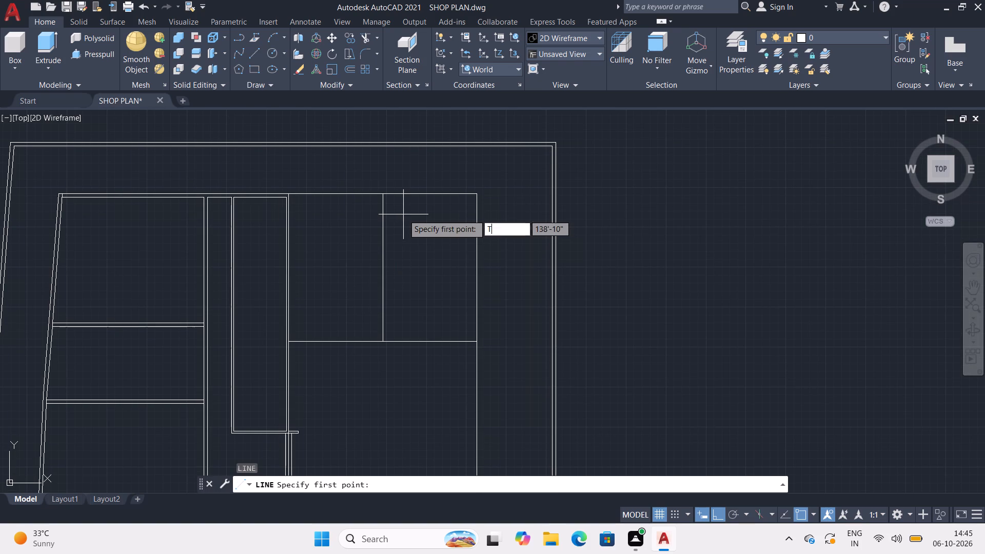
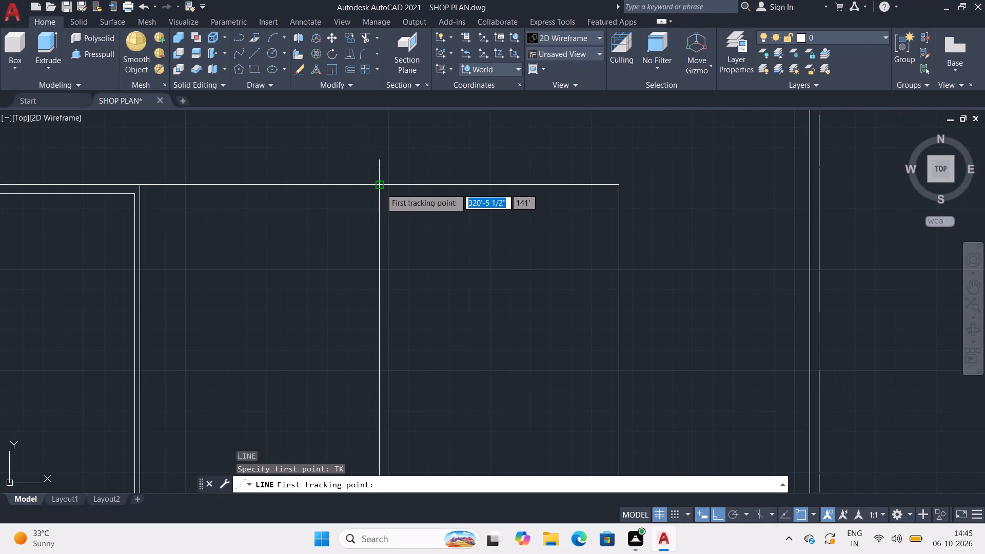
Draw a horizontal line from the divider east to the outer vertical line, 4' below the top horizontal line.
{"action": "left_click", "coordinate": [381, 188]}
{"action": "type", "text": "4'"}
{"action": "key", "text": "Return"}
{"action": "key", "text": "Return"}
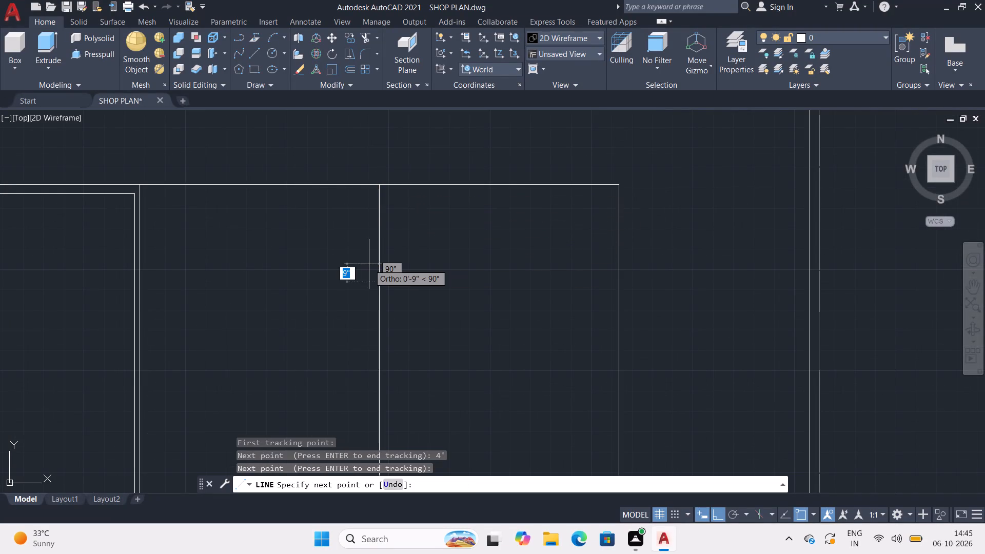
{"action": "left_click", "coordinate": [620, 283]}
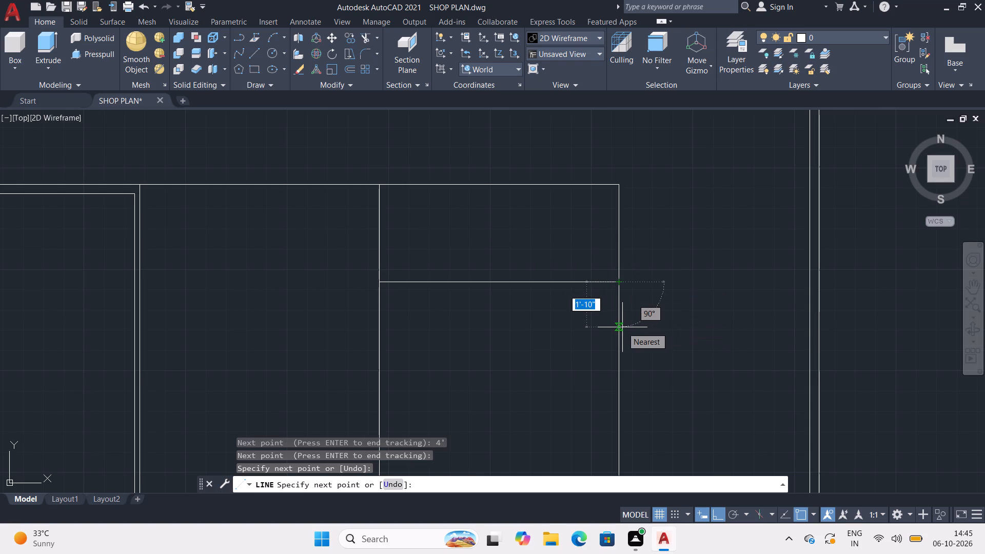
Draw a second horizontal line between the outer vertical line and the divider, 4' below the previous one.
{"action": "type", "text": "TK"}
{"action": "key", "text": "Return"}
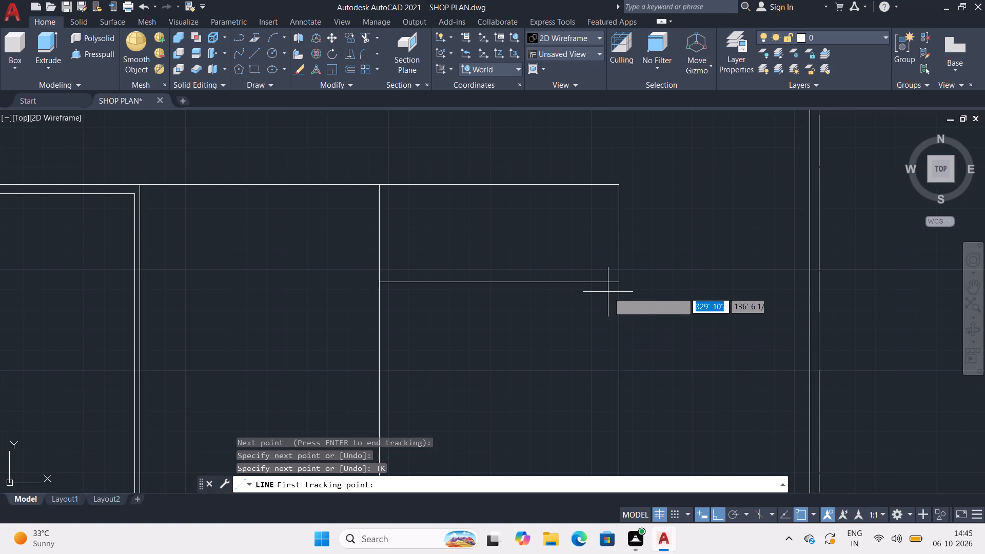
{"action": "left_click", "coordinate": [617, 281]}
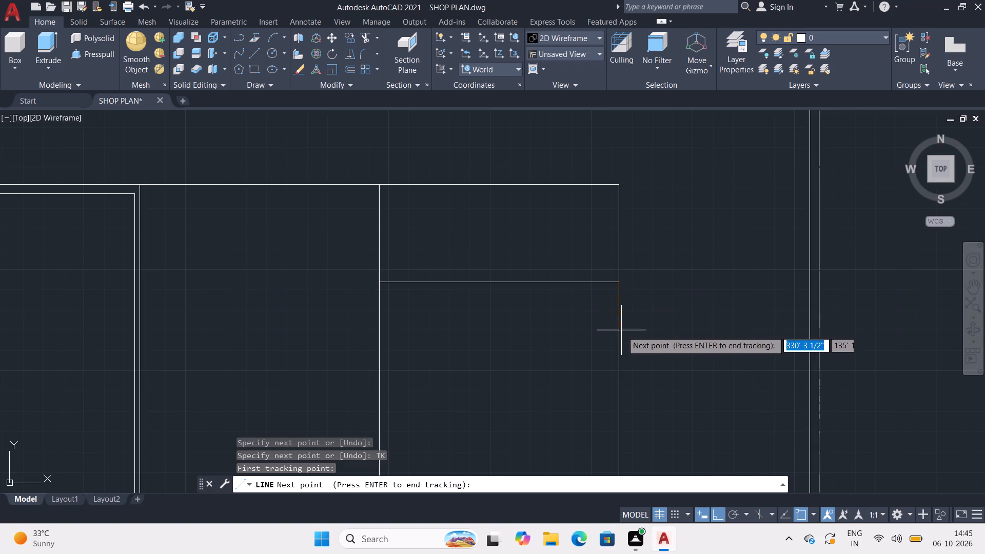
{"action": "type", "text": "4'"}
{"action": "key", "text": "Return"}
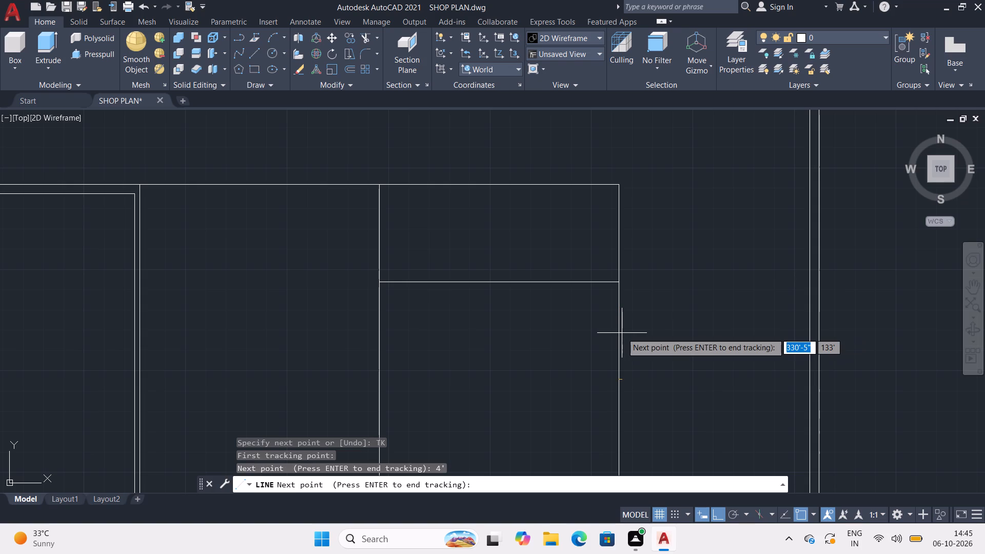
{"action": "key", "text": "Return"}
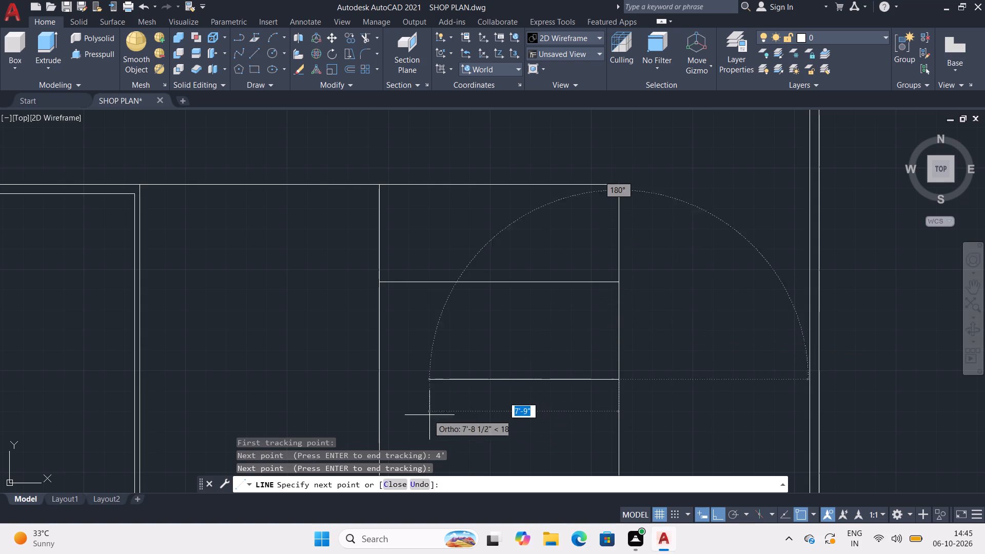
{"action": "left_click", "coordinate": [381, 376]}
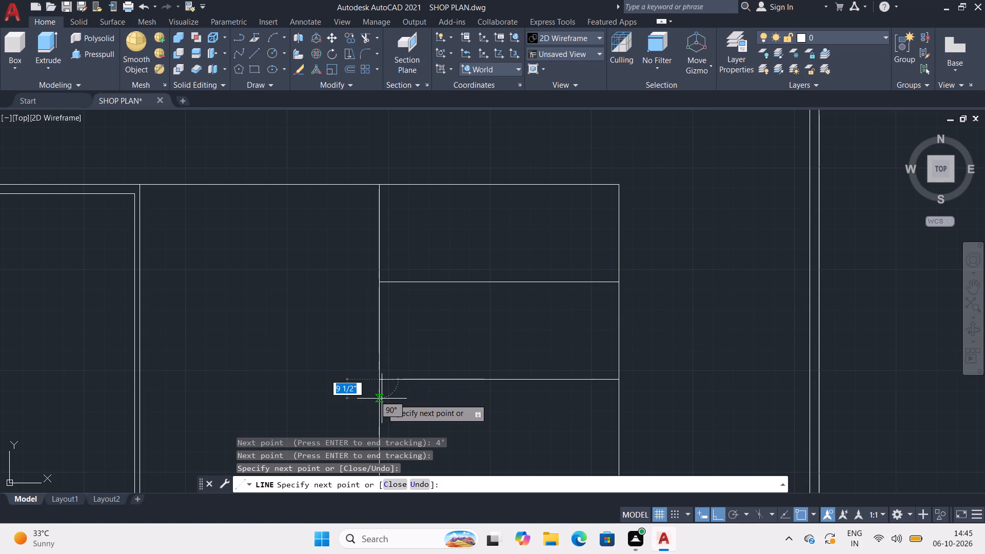
Draw a third horizontal line from the divider east to the outer vertical line, another 4' further south.
{"action": "type", "text": "TK"}
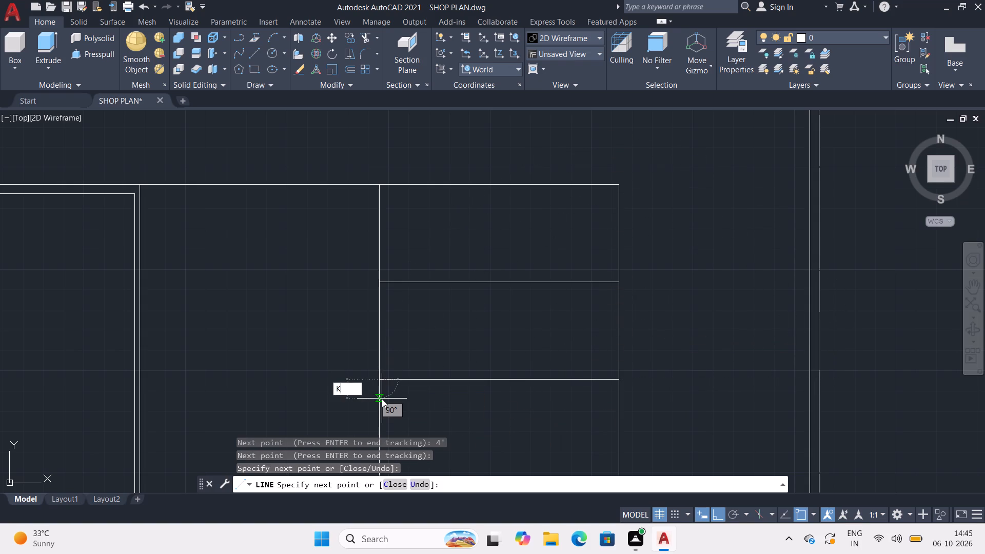
{"action": "key", "text": "Return"}
{"action": "key", "text": "Escape"}
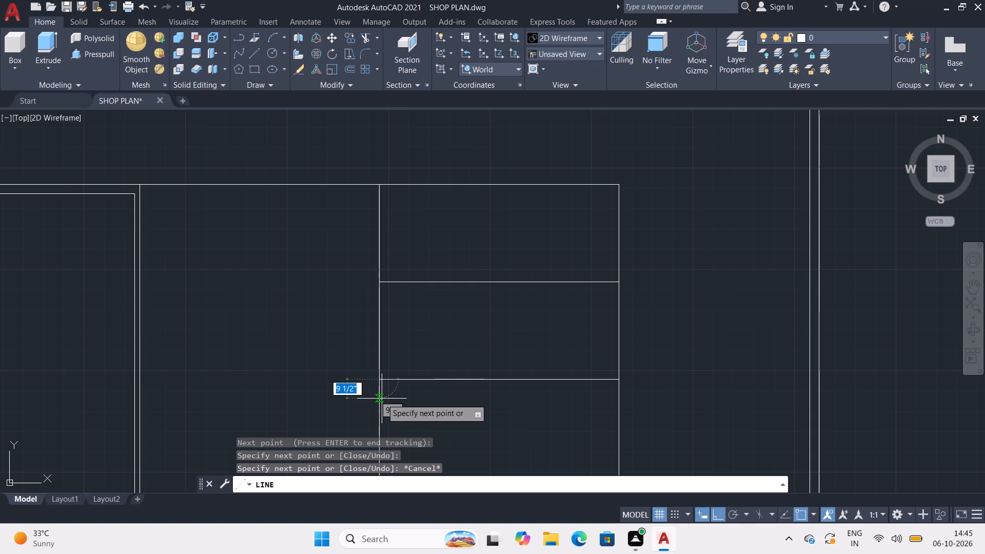
{"action": "type", "text": "TK"}
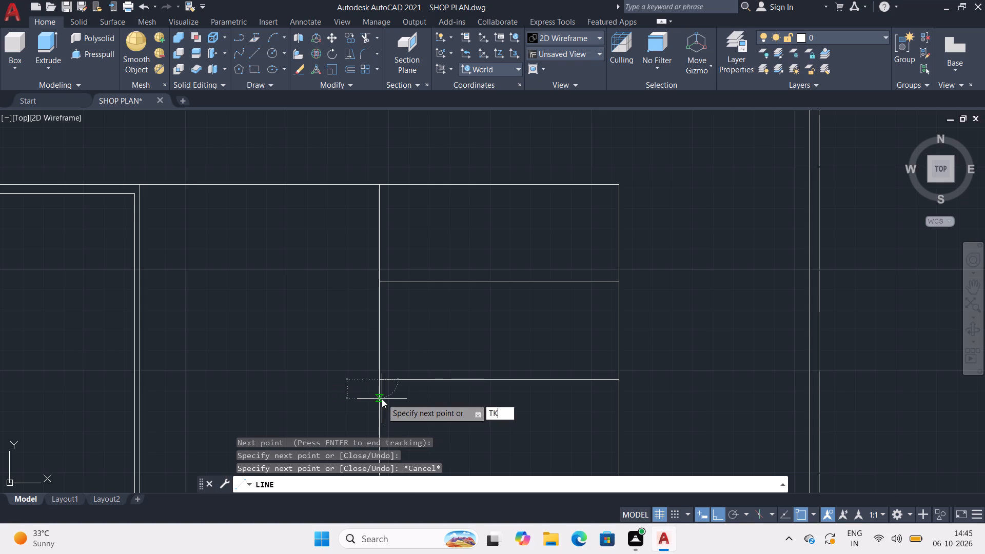
{"action": "key", "text": "Return"}
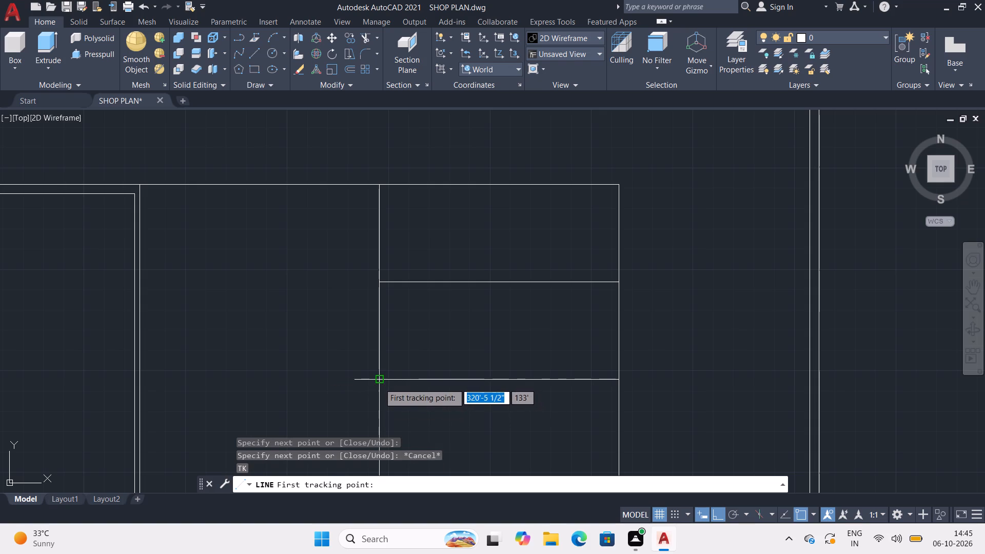
{"action": "left_click", "coordinate": [379, 383]}
{"action": "middle_click_drag", "start_coordinate": [378, 404], "coordinate": [342, 271]}
{"action": "scroll", "coordinate": [342, 271], "scroll_direction": "up", "scroll_amount": 1}
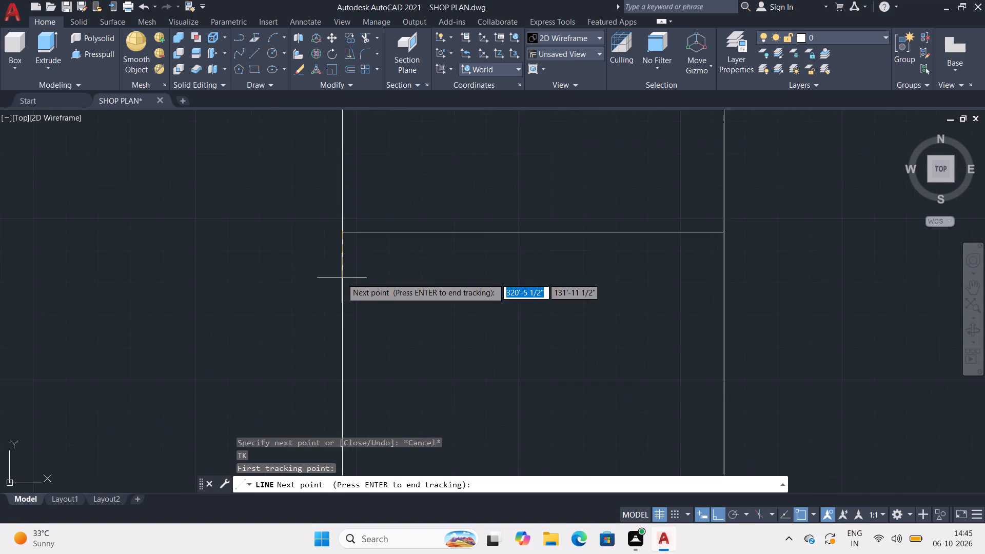
{"action": "type", "text": "4'"}
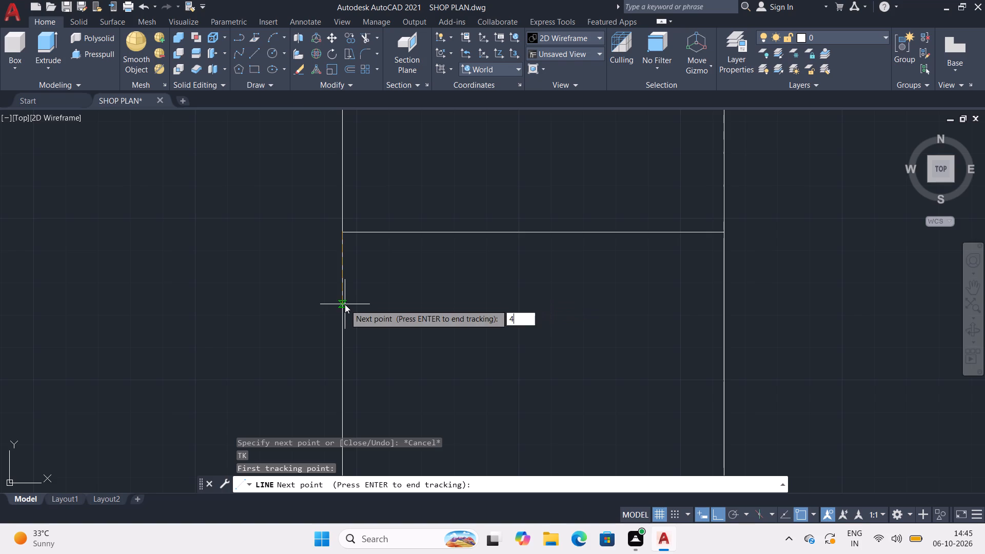
{"action": "key", "text": "Return"}
{"action": "key", "text": "Return"}
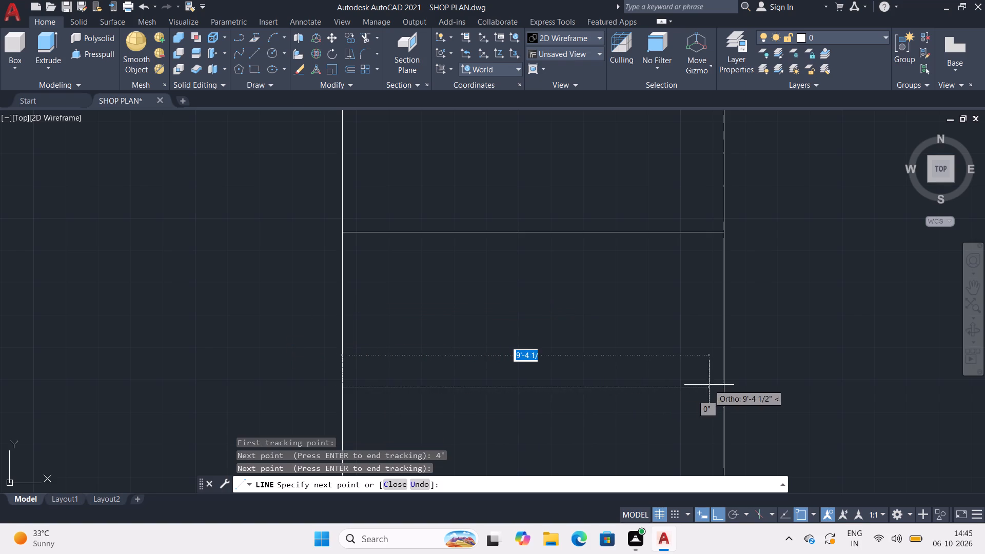
{"action": "left_click", "coordinate": [723, 390]}
{"action": "key", "text": "space"}
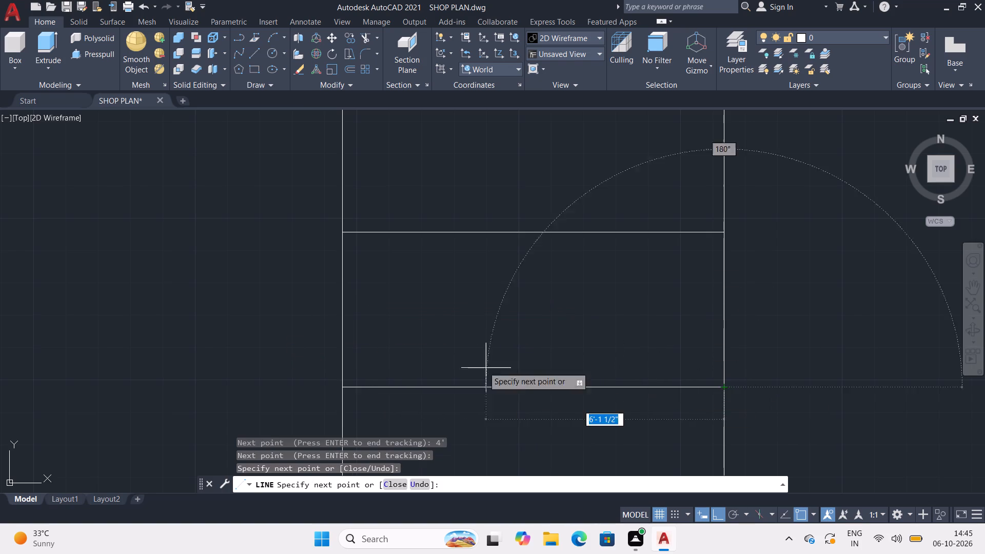
{"action": "scroll", "coordinate": [458, 344], "scroll_direction": "down", "scroll_amount": 3}
{"action": "key", "text": "Escape"}
Trim off the part of the divider that runs south of the third 4' bay line.
{"action": "middle_click_drag", "start_coordinate": [438, 346], "coordinate": [435, 343]}
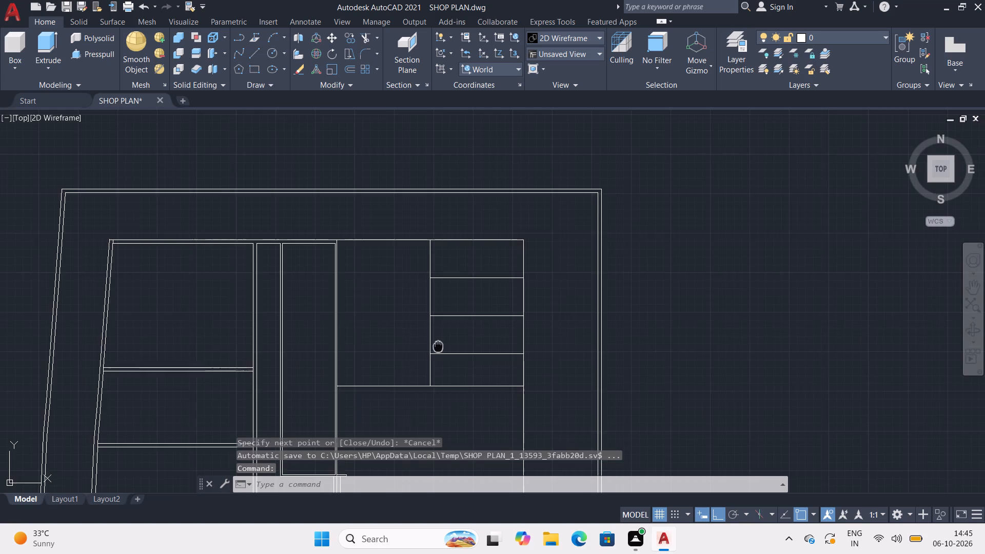
{"action": "middle_click_drag", "start_coordinate": [435, 343], "coordinate": [371, 251]}
{"action": "scroll", "coordinate": [366, 276], "scroll_direction": "up", "scroll_amount": 2}
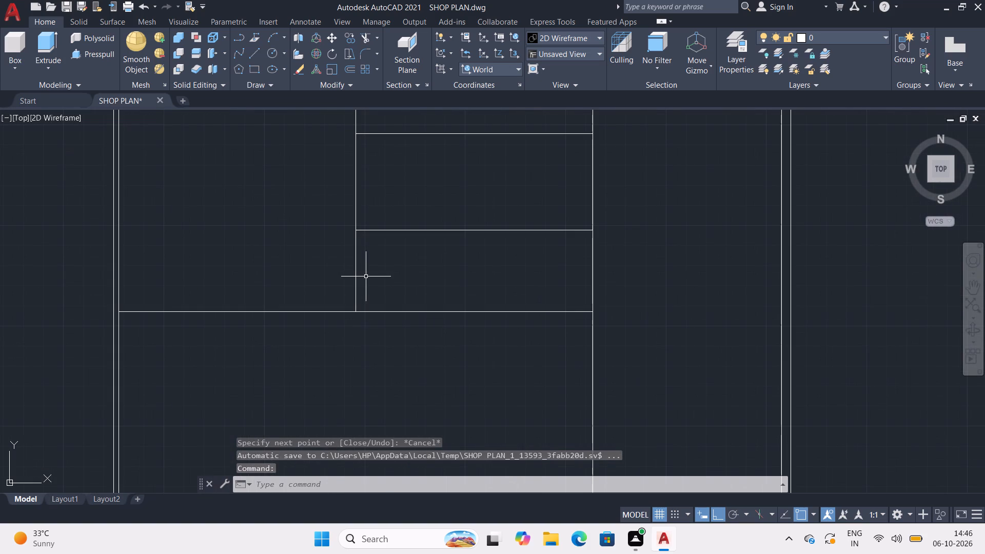
{"action": "type", "text": "TR"}
{"action": "key", "text": "Return"}
{"action": "left_click_drag", "start_coordinate": [366, 276], "coordinate": [321, 285]}
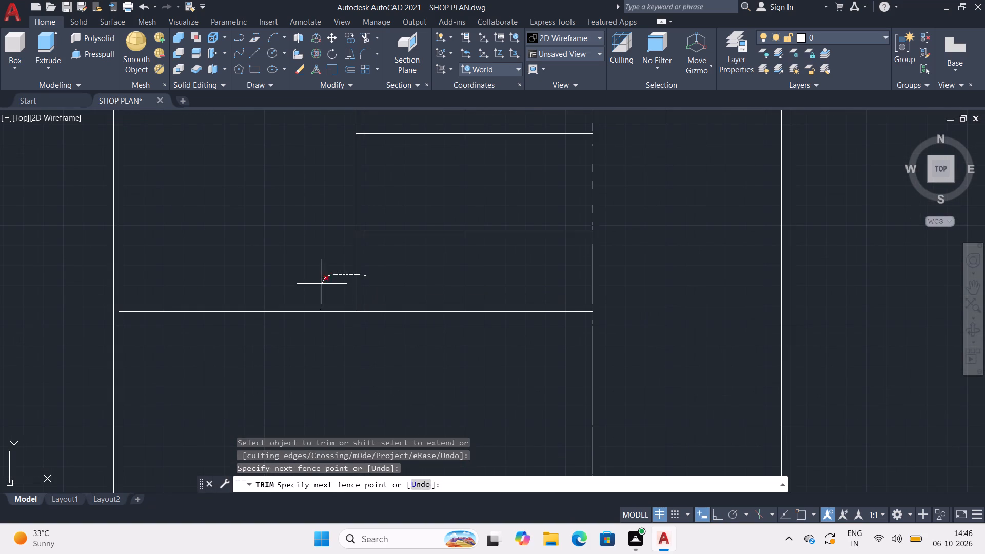
{"action": "left_click_drag", "start_coordinate": [321, 285], "coordinate": [319, 294]}
{"action": "key", "text": "Escape"}
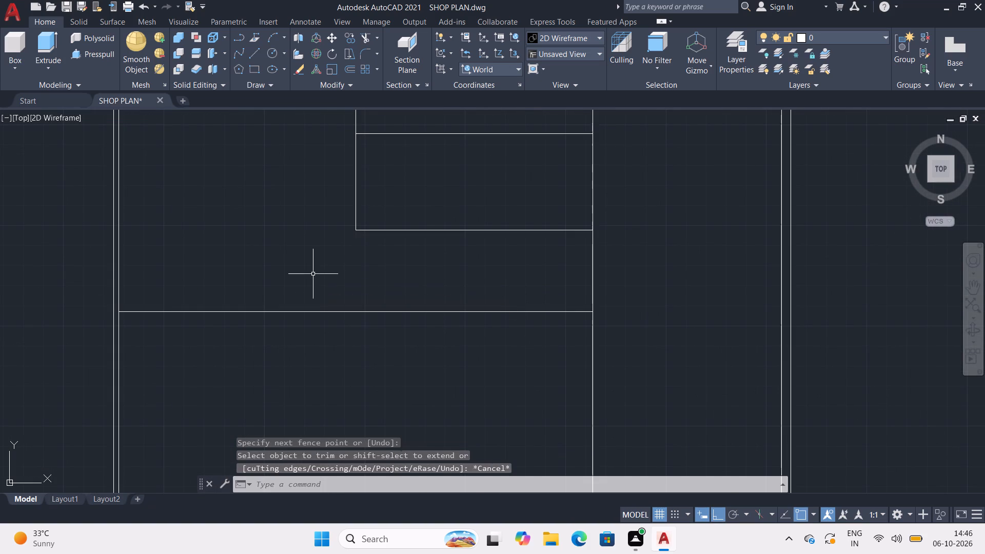
{"action": "key", "text": "Escape"}
Trim away the divider along the first and third 4' bays, keeping only the middle bay's west edge.
{"action": "middle_click_drag", "start_coordinate": [276, 223], "coordinate": [263, 352]}
{"action": "middle_click_drag", "start_coordinate": [257, 292], "coordinate": [257, 325]}
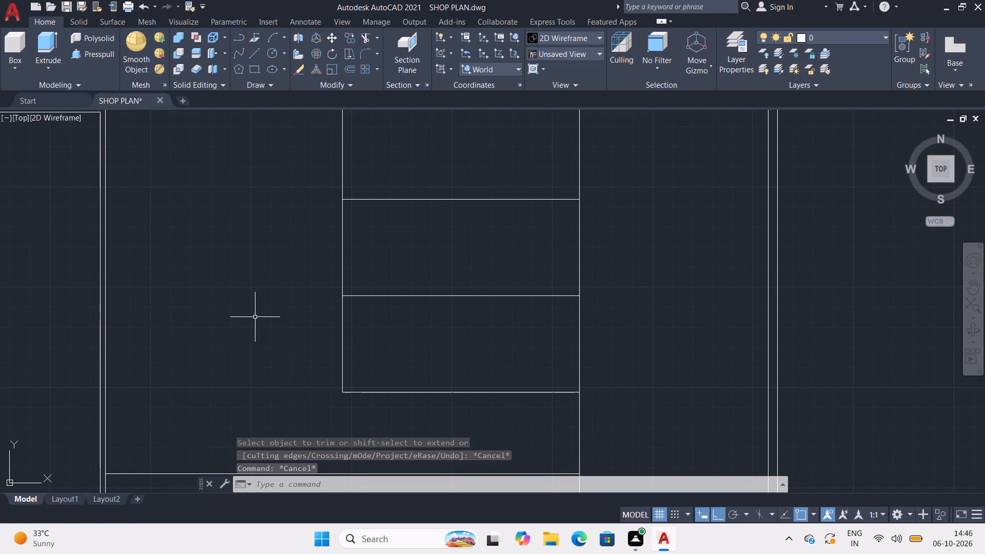
{"action": "middle_click_drag", "start_coordinate": [253, 287], "coordinate": [230, 352]}
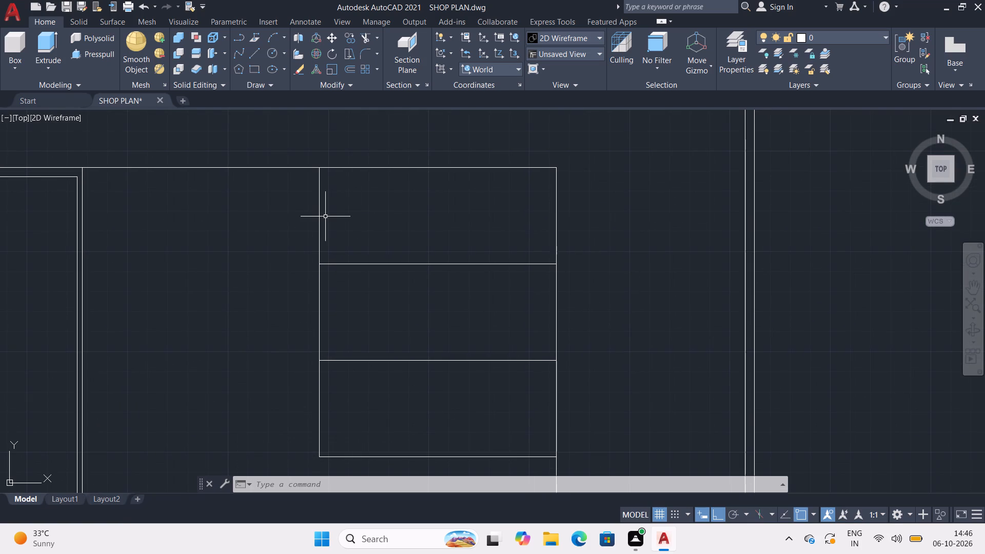
{"action": "type", "text": "TR"}
{"action": "key", "text": "Return"}
{"action": "left_click_drag", "start_coordinate": [325, 217], "coordinate": [281, 226]}
{"action": "left_click_drag", "start_coordinate": [344, 390], "coordinate": [299, 390]}
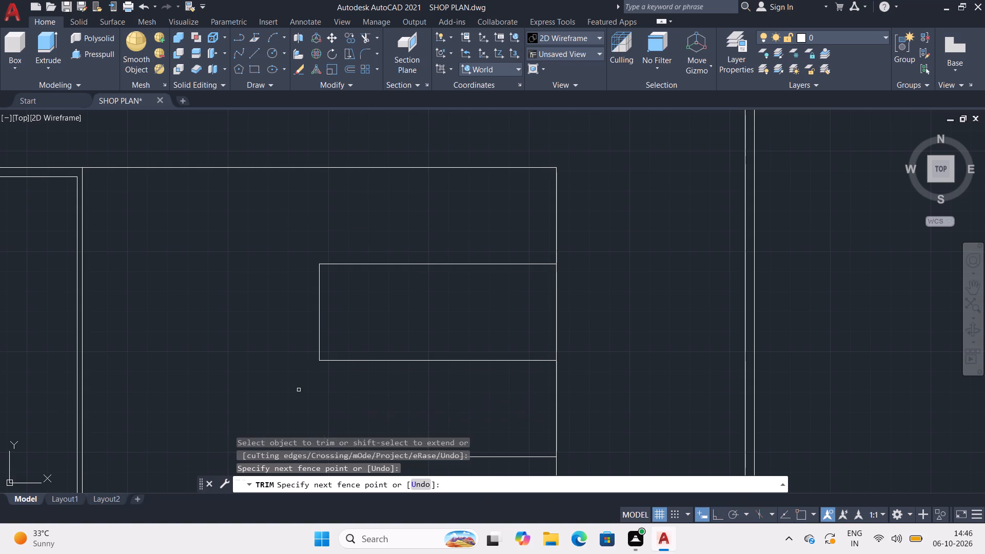
{"action": "middle_click_drag", "start_coordinate": [299, 389], "coordinate": [265, 298]}
{"action": "key", "text": "Escape"}
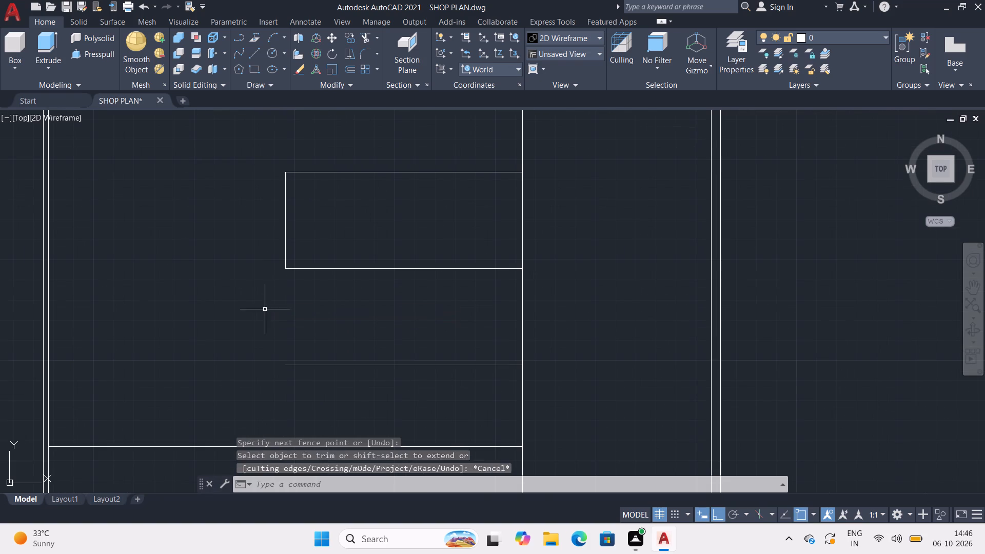
{"action": "key", "text": "Escape"}
Draw a vertical line from the top horizontal line to the third bay line, just east of the middle bay's west edge.
{"action": "middle_click_drag", "start_coordinate": [273, 306], "coordinate": [279, 419]}
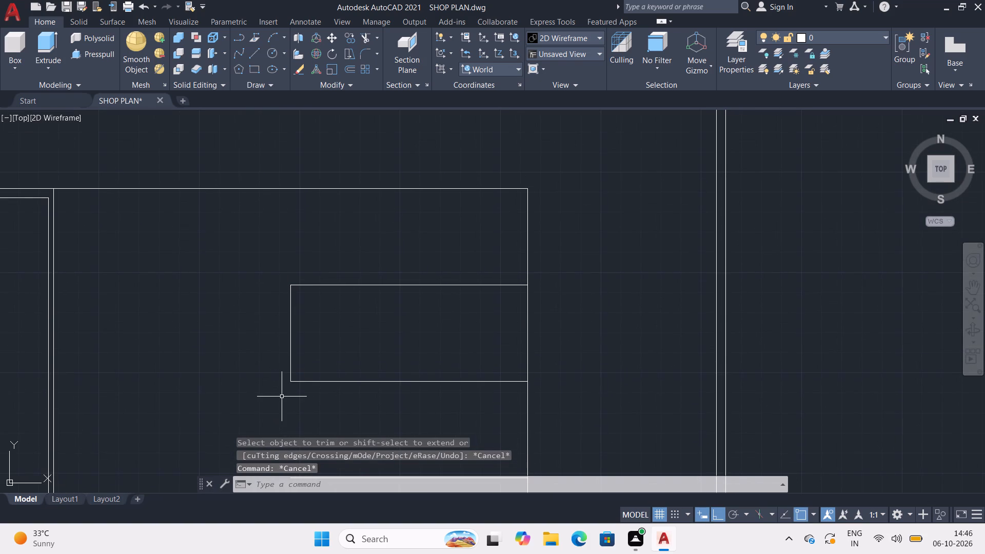
{"action": "key", "text": "l"}
{"action": "key", "text": "Return"}
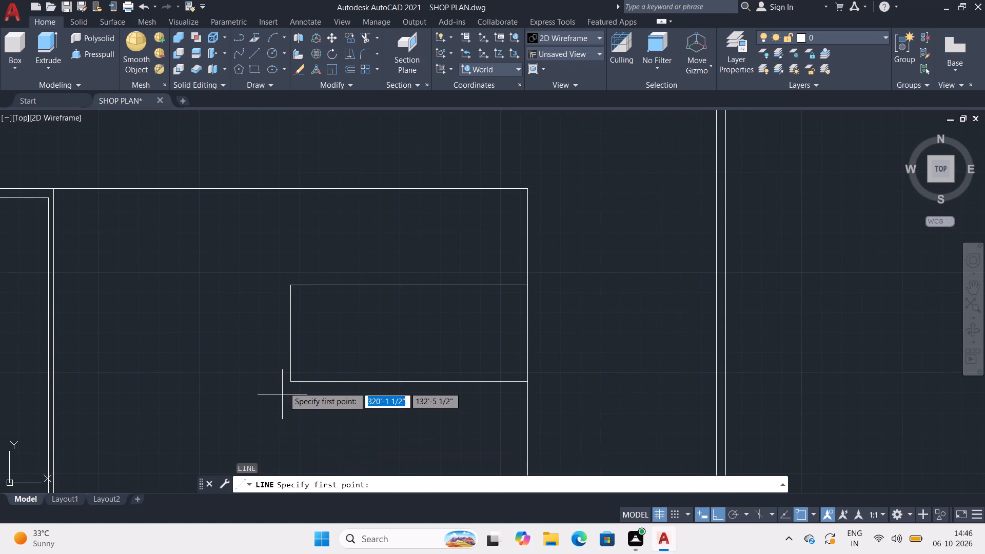
{"action": "left_click", "coordinate": [304, 189]}
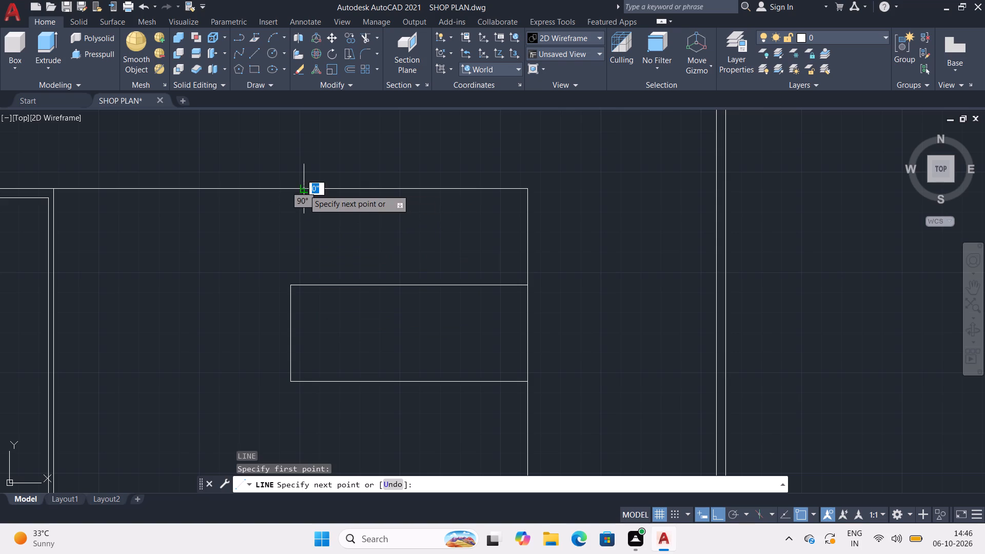
{"action": "middle_click_drag", "start_coordinate": [298, 343], "coordinate": [284, 286]}
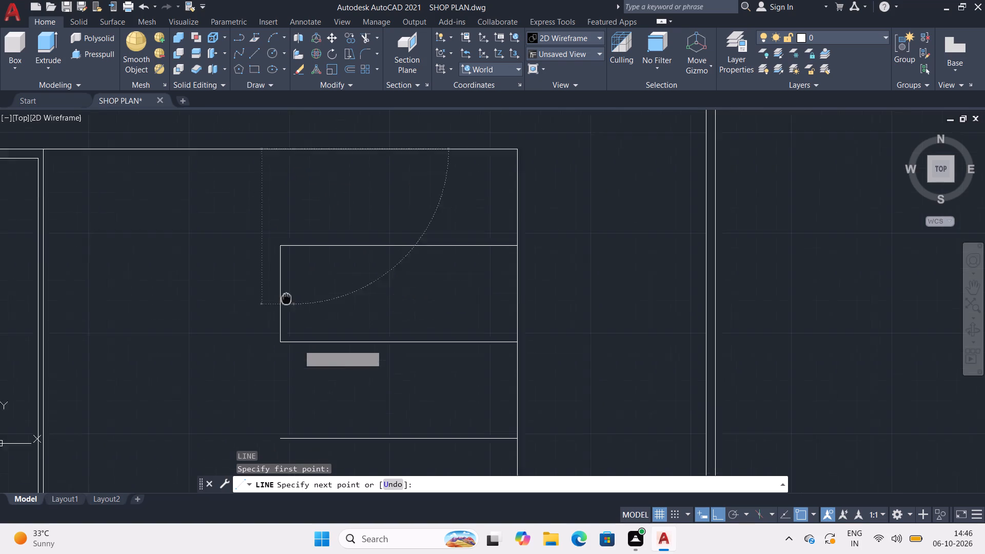
{"action": "middle_click_drag", "start_coordinate": [284, 286], "coordinate": [277, 243]}
{"action": "left_click", "coordinate": [284, 379]}
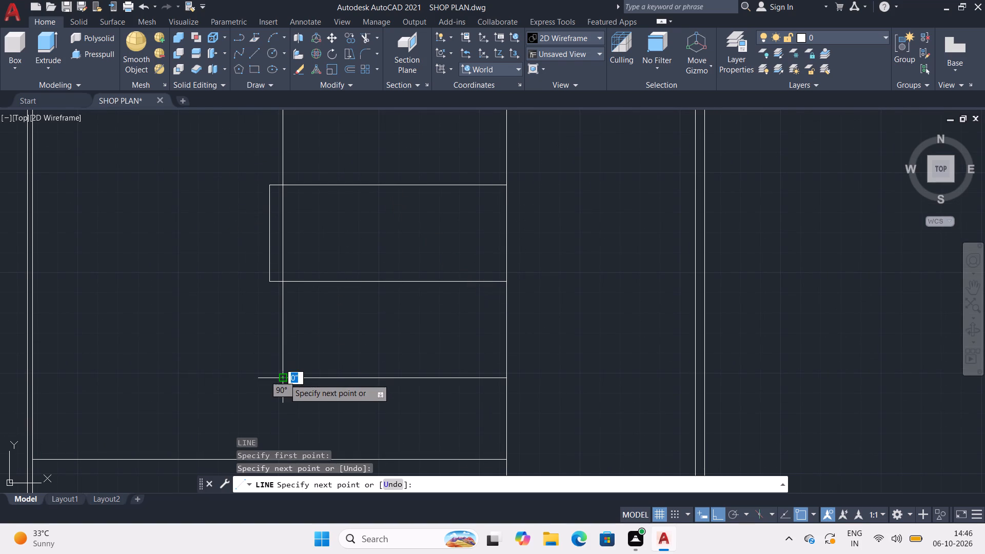
{"action": "key", "text": "space"}
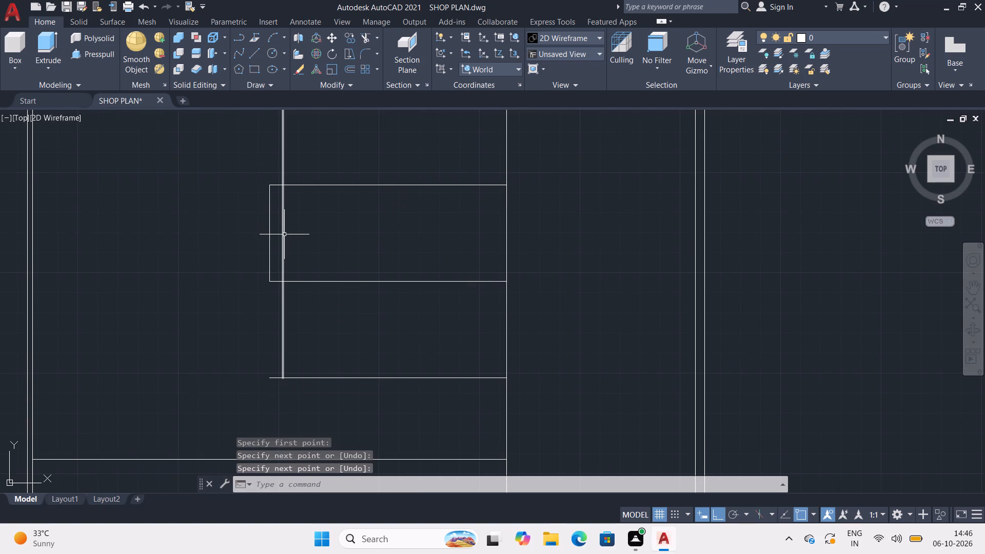
Offset the vertical line east of the middle bay's west edge eastward eight times at 1' spacing to form the treads.
{"action": "key", "text": "o"}
{"action": "key", "text": "Return"}
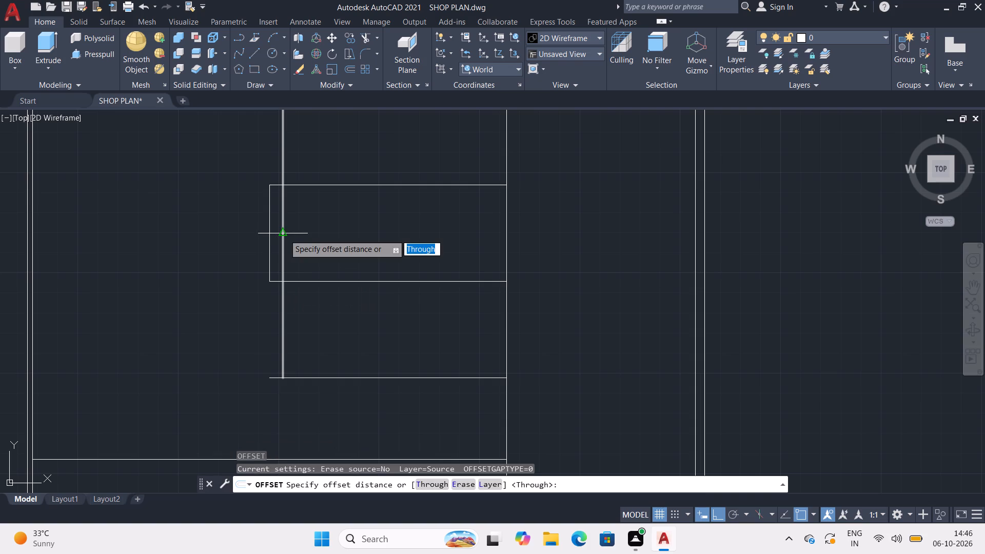
{"action": "type", "text": "1'"}
{"action": "key", "text": "Return"}
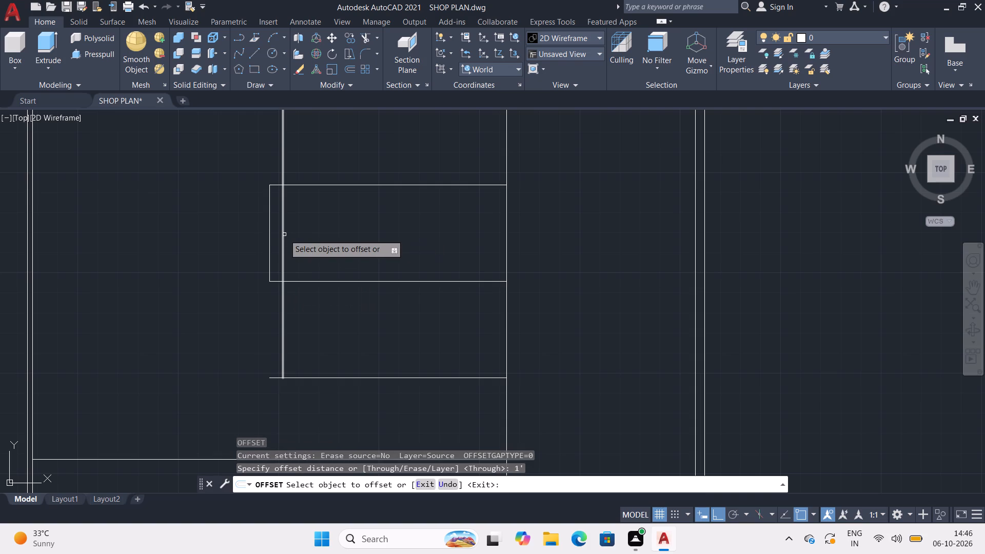
{"action": "left_click", "coordinate": [284, 234]}
{"action": "left_click", "coordinate": [314, 233]}
{"action": "left_click", "coordinate": [306, 233]}
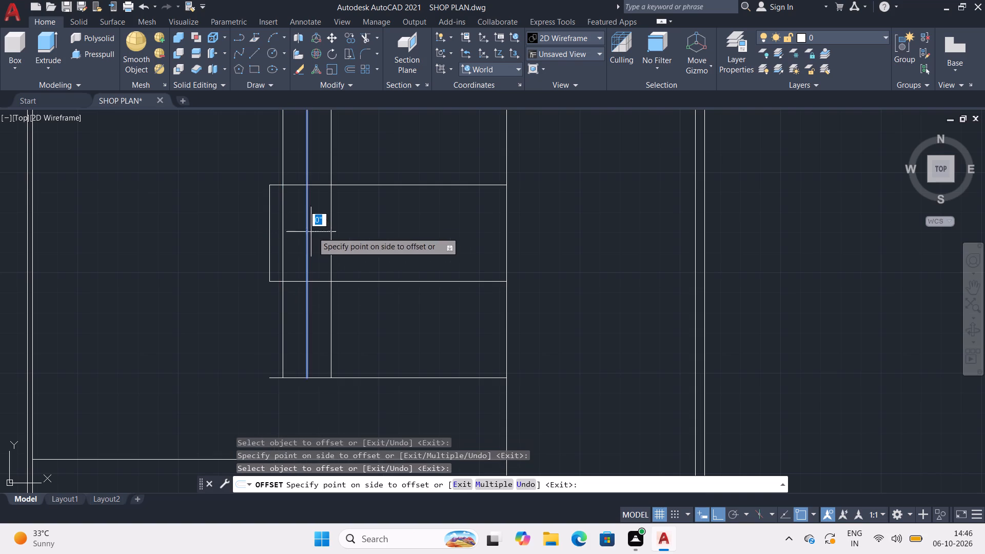
{"action": "left_click", "coordinate": [365, 226]}
{"action": "left_click", "coordinate": [331, 232]}
{"action": "left_click", "coordinate": [367, 233]}
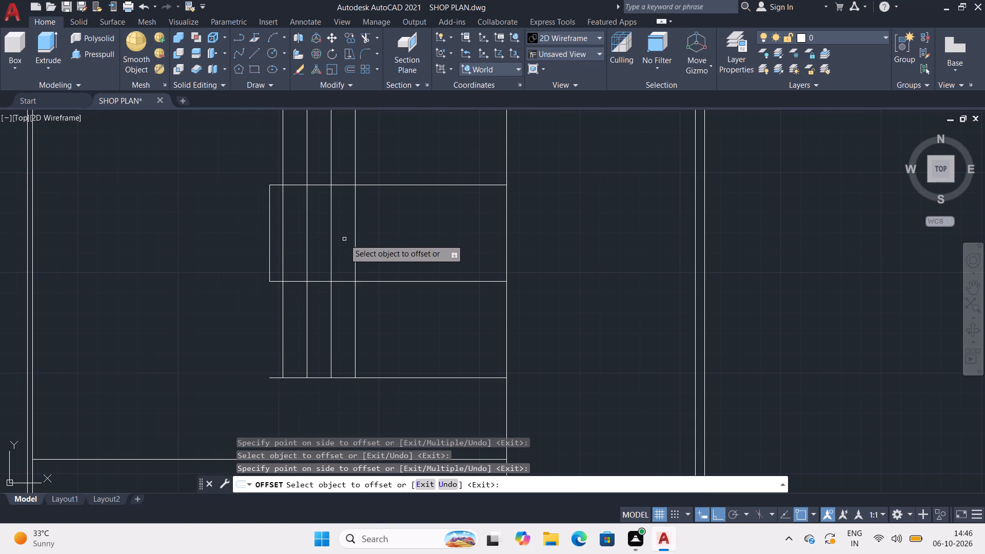
{"action": "left_click", "coordinate": [353, 239]}
{"action": "left_click", "coordinate": [413, 236]}
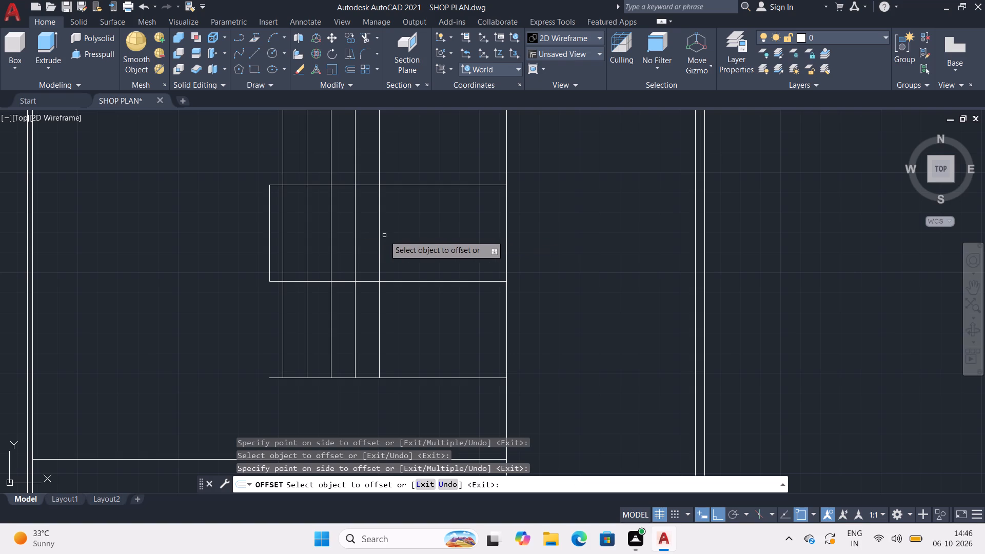
{"action": "left_click", "coordinate": [378, 236]}
{"action": "left_click", "coordinate": [421, 238]}
{"action": "left_click", "coordinate": [403, 238]}
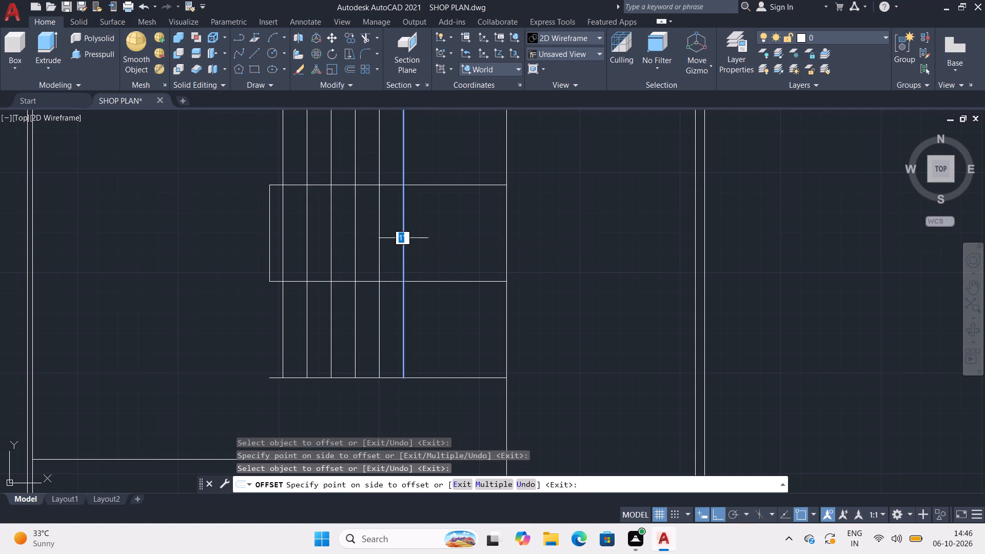
{"action": "left_click", "coordinate": [430, 239]}
{"action": "left_click", "coordinate": [428, 239]}
{"action": "left_click", "coordinate": [457, 236]}
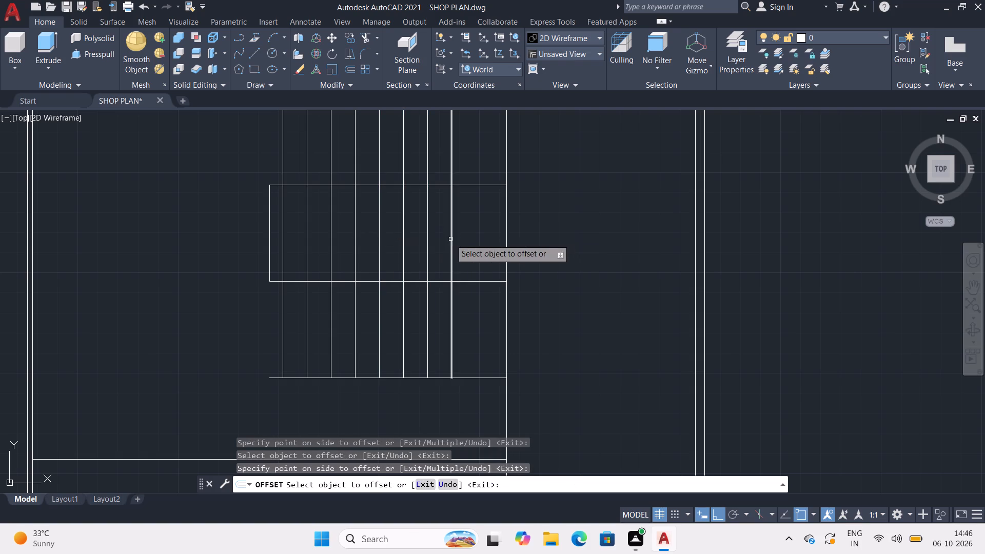
{"action": "left_click", "coordinate": [450, 239]}
{"action": "left_click", "coordinate": [487, 235]}
{"action": "key", "text": "Escape"}
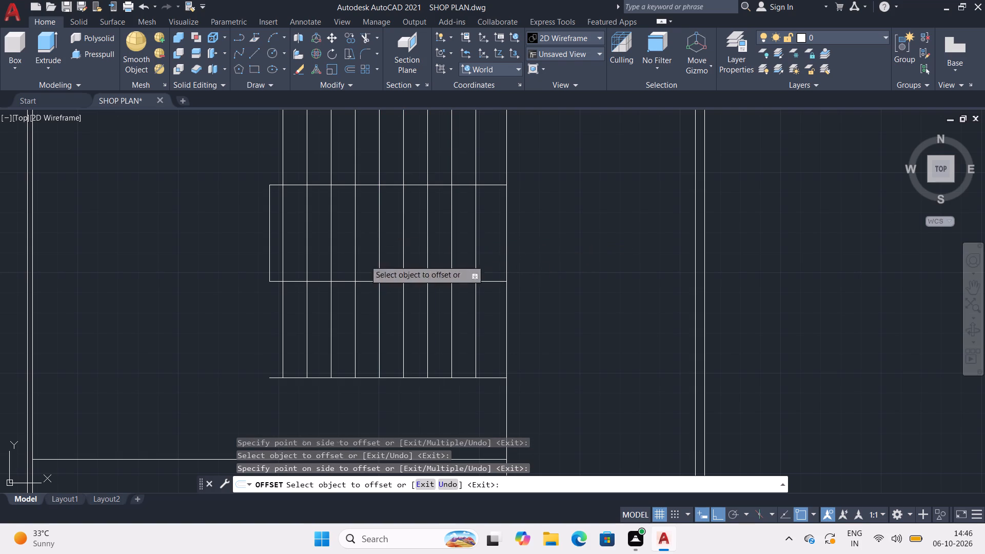
{"action": "key", "text": "Escape"}
Trim the third bay line's stub west of the first tread line and all tread lines crossing the middle bay.
{"action": "type", "text": "TR"}
{"action": "key", "text": "Return"}
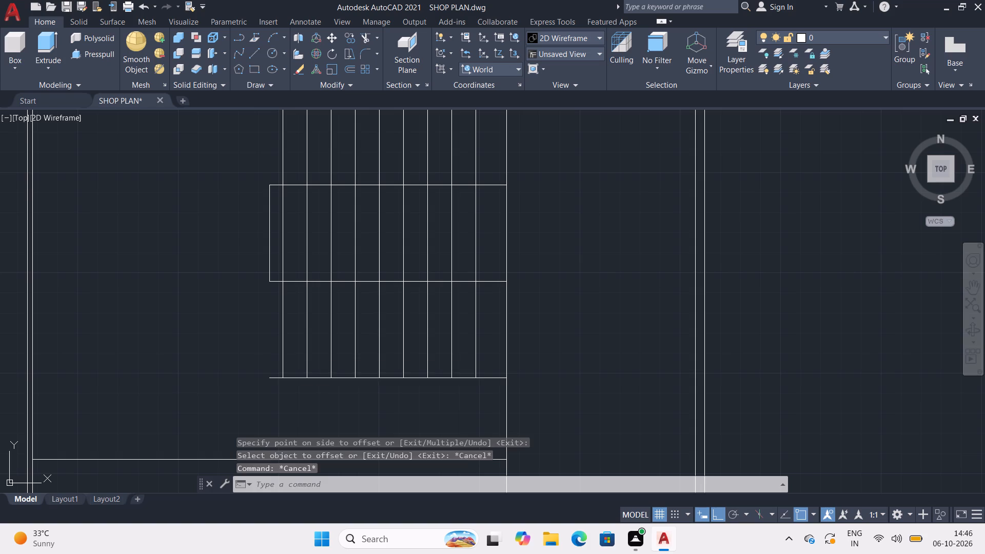
{"action": "left_click_drag", "start_coordinate": [271, 367], "coordinate": [274, 387]}
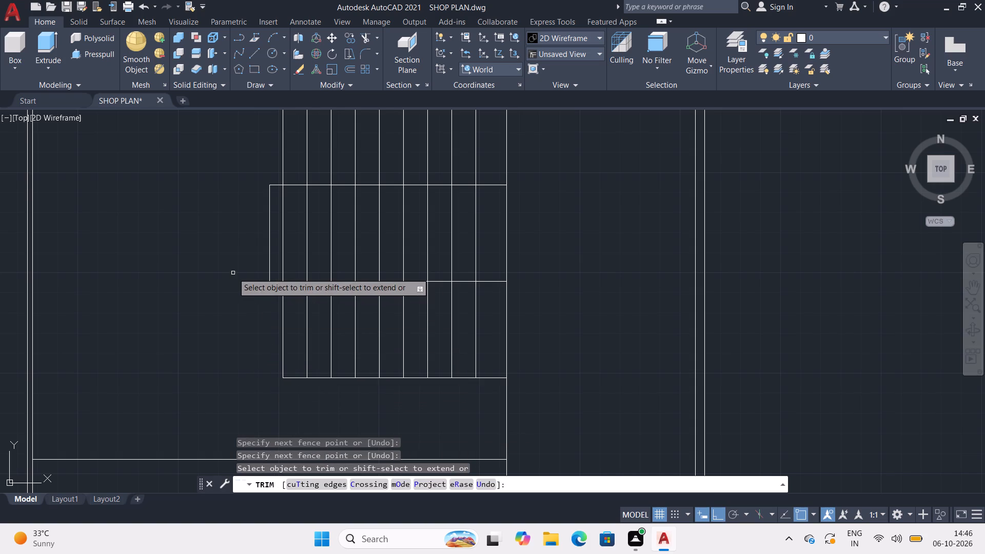
{"action": "middle_click_drag", "start_coordinate": [233, 273], "coordinate": [232, 293]}
{"action": "left_click_drag", "start_coordinate": [272, 254], "coordinate": [295, 255]}
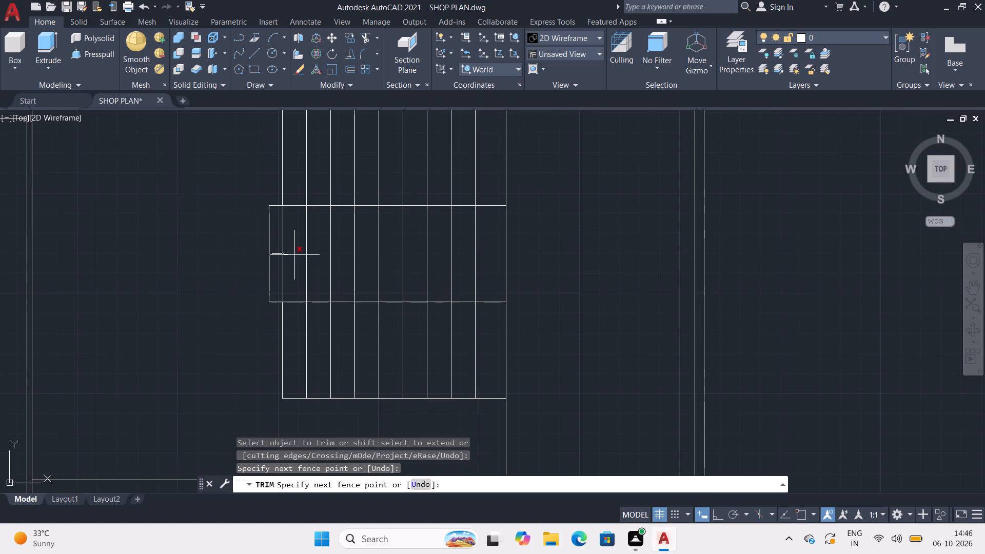
{"action": "left_click_drag", "start_coordinate": [295, 255], "coordinate": [481, 253]}
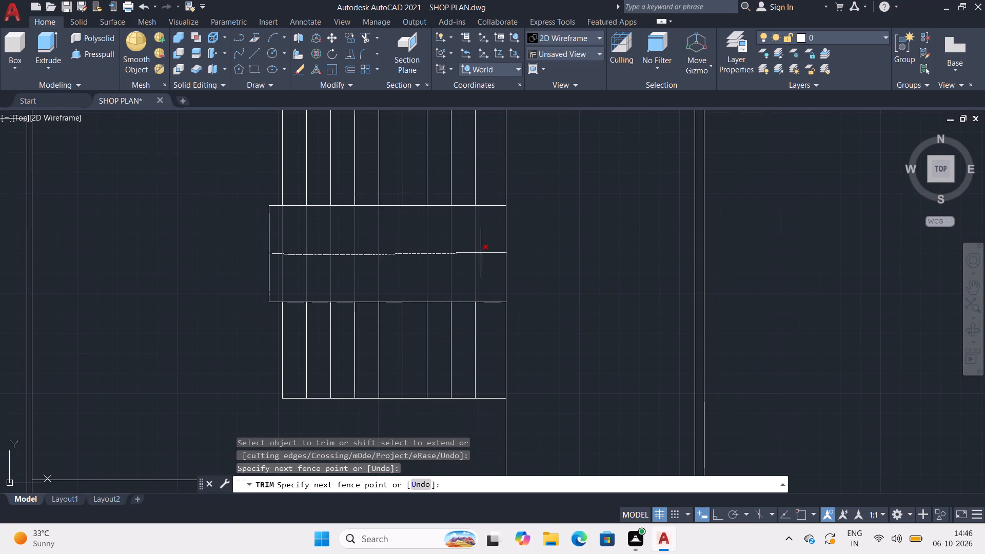
{"action": "left_click_drag", "start_coordinate": [481, 253], "coordinate": [484, 253]}
{"action": "key", "text": "Escape"}
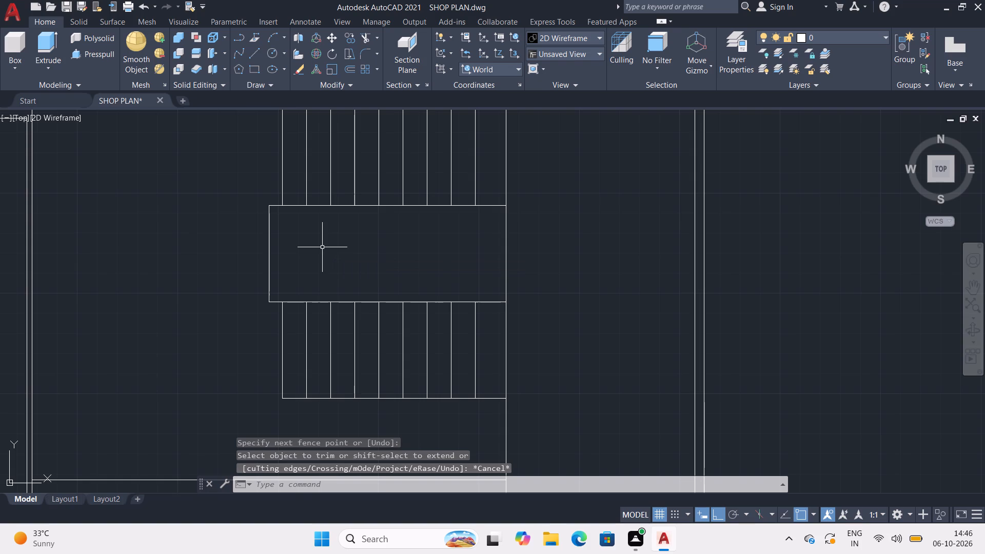
Offset the middle bay's north and south lines 4.5" into the bay, and the third bay line 4.5" south.
{"action": "middle_click_drag", "start_coordinate": [322, 247], "coordinate": [265, 195]}
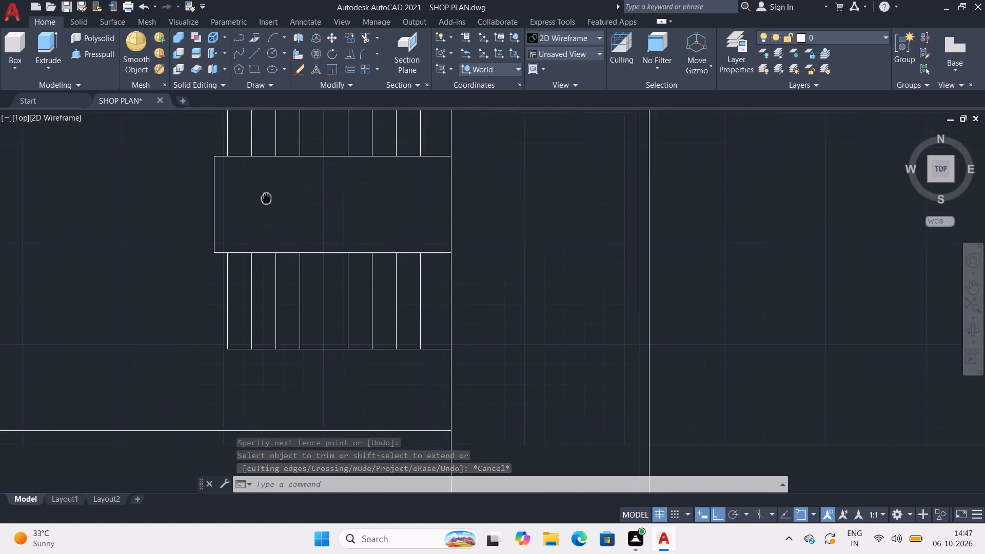
{"action": "middle_click_drag", "start_coordinate": [265, 195], "coordinate": [249, 184]}
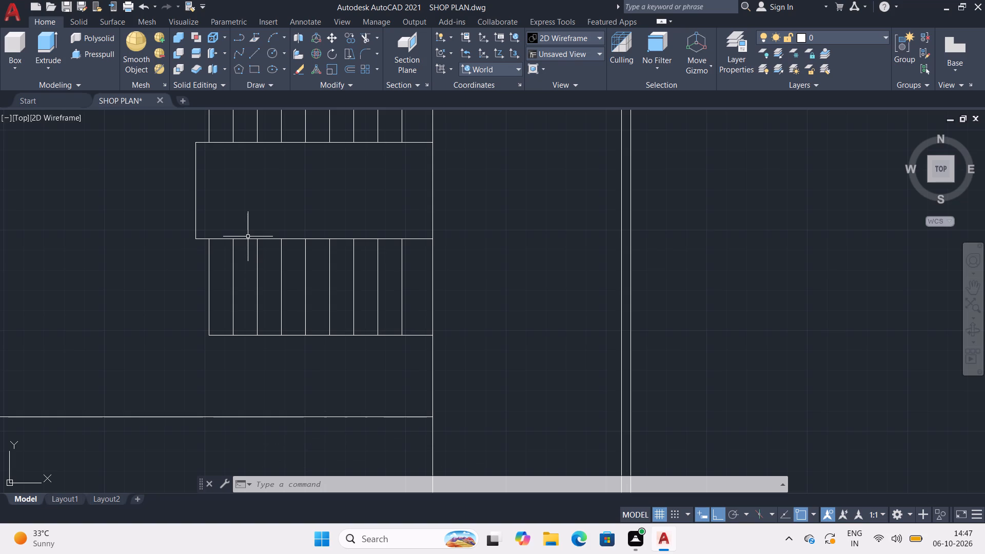
{"action": "key", "text": "o"}
{"action": "key", "text": "Return"}
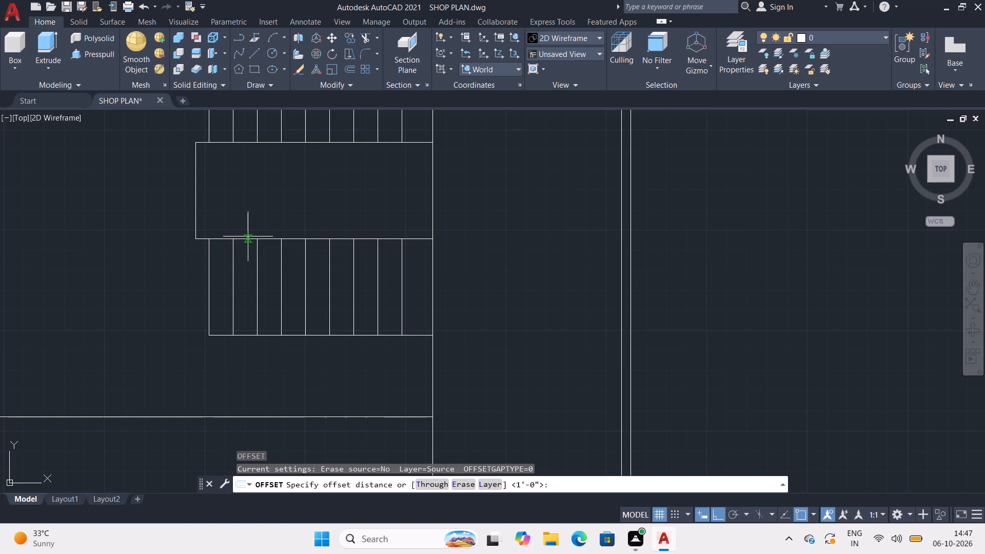
{"action": "type", "text": "2.5\""}
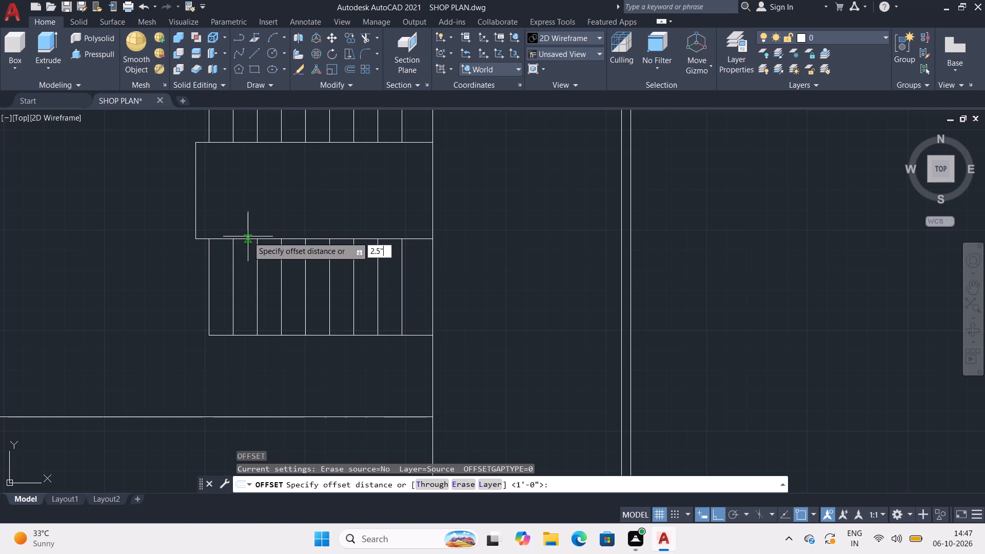
{"action": "key", "text": "BackSpace"}
{"action": "key", "text": "BackSpace"}
{"action": "key", "text": "BackSpace"}
{"action": "key", "text": "BackSpace"}
{"action": "type", "text": "4.5\""}
{"action": "key", "text": "Return"}
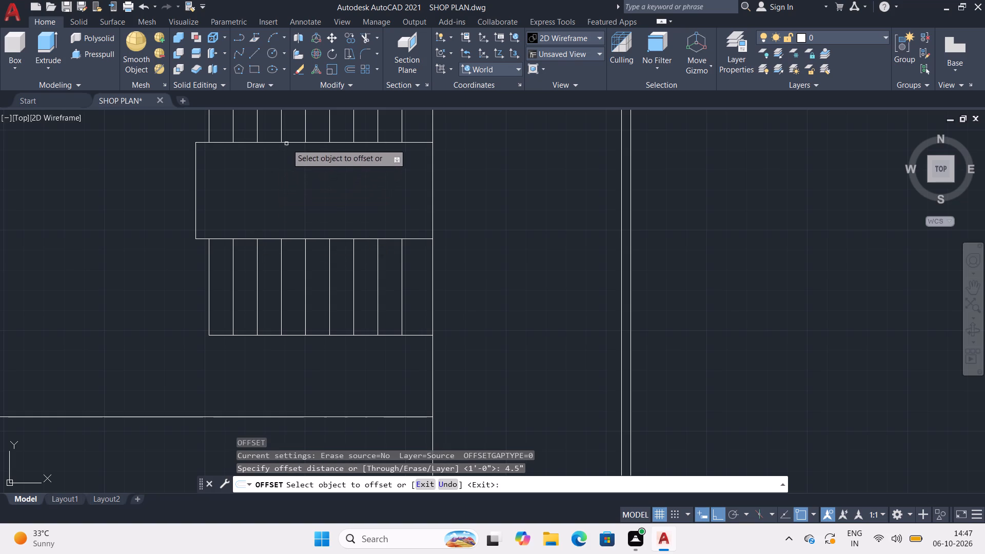
{"action": "left_click", "coordinate": [288, 142]}
{"action": "left_click", "coordinate": [290, 176]}
{"action": "left_click", "coordinate": [301, 238]}
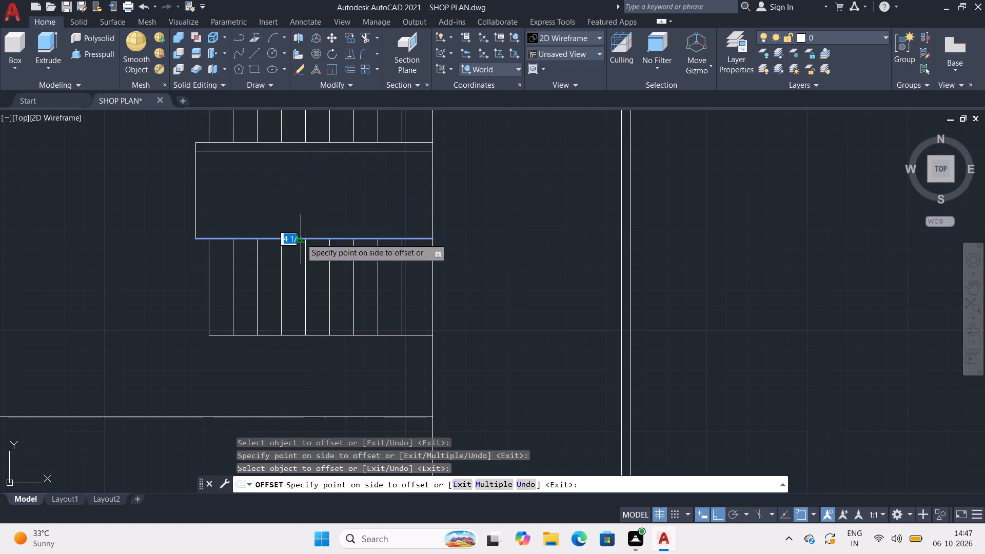
{"action": "left_click", "coordinate": [301, 205]}
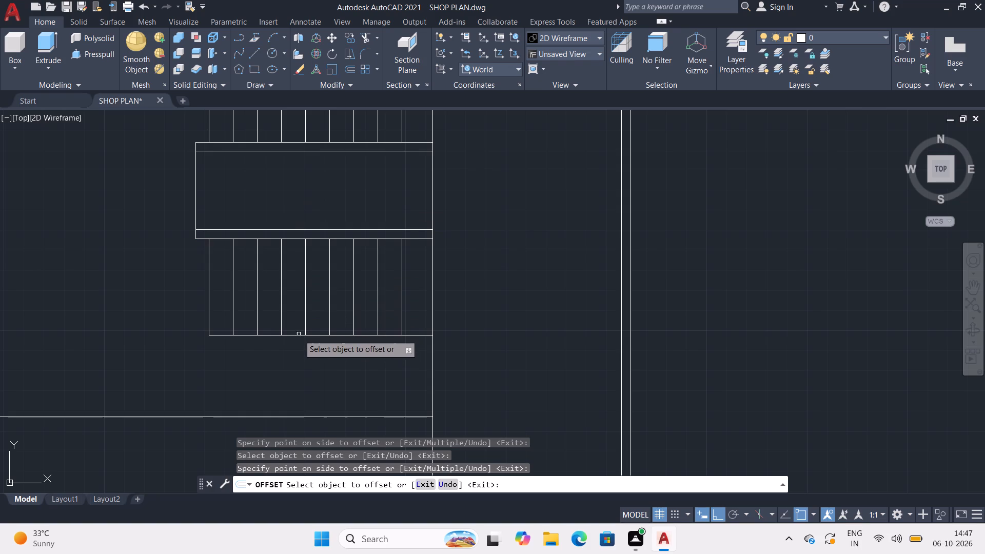
{"action": "left_click", "coordinate": [299, 335]}
{"action": "left_click", "coordinate": [299, 355]}
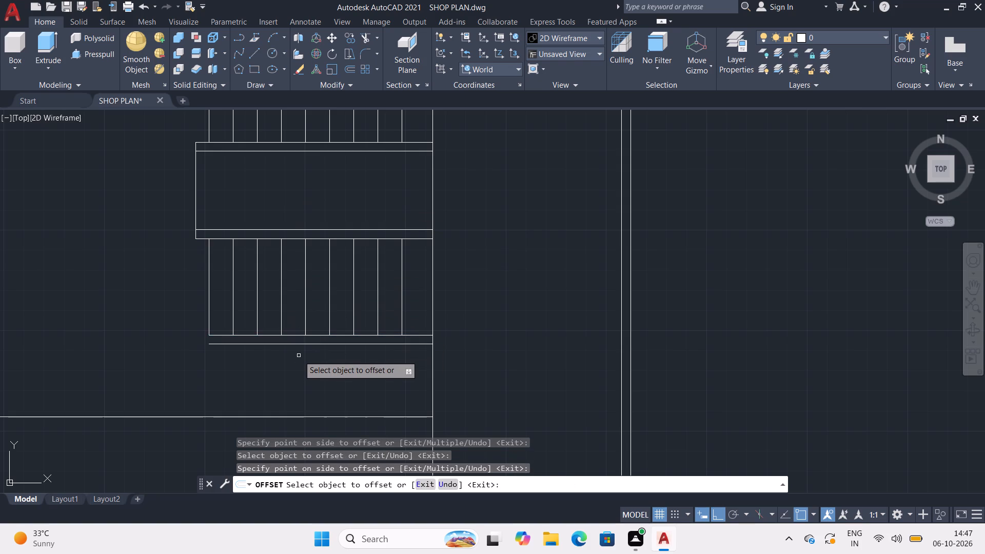
{"action": "key", "text": "Escape"}
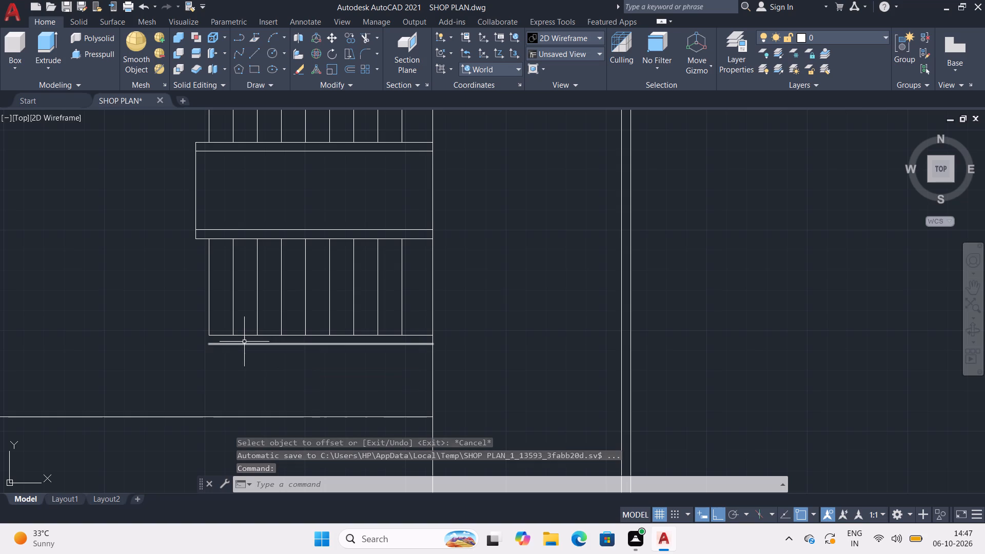
Close the west end of the 4.5" strip below the southern treads with a short vertical line.
{"action": "key", "text": "l"}
{"action": "key", "text": "Return"}
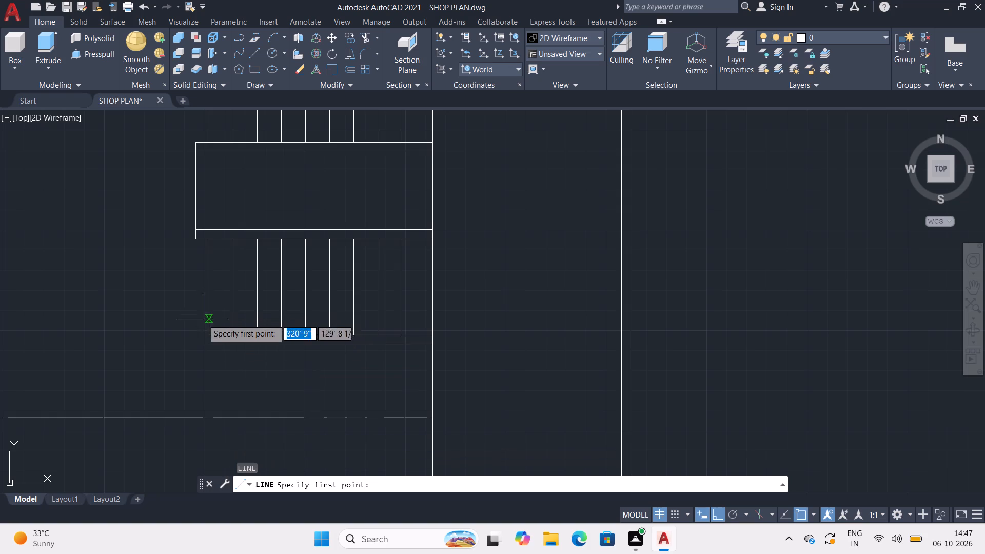
{"action": "scroll", "coordinate": [203, 321], "scroll_direction": "up", "scroll_amount": 3}
{"action": "middle_click_drag", "start_coordinate": [202, 325], "coordinate": [188, 217]}
{"action": "left_click", "coordinate": [208, 274]}
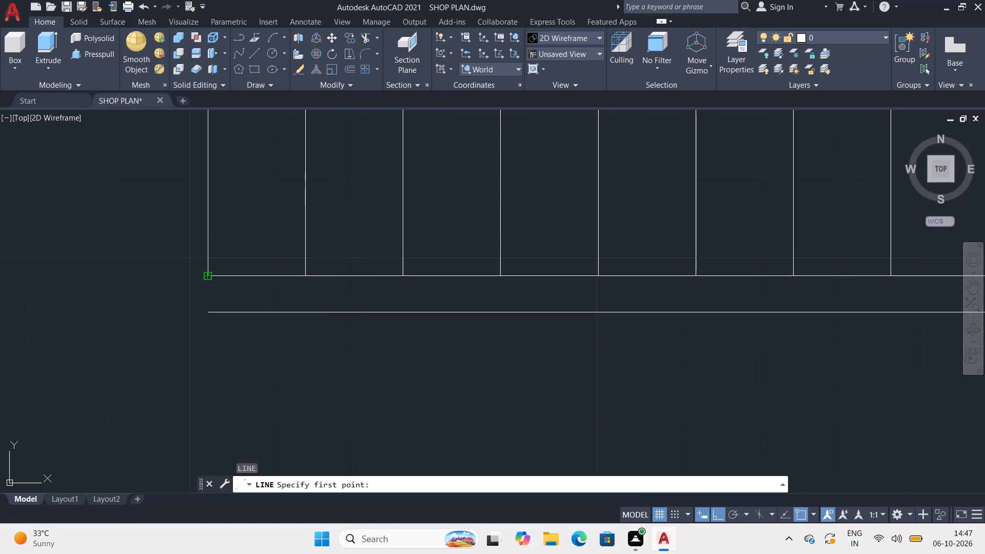
{"action": "left_click", "coordinate": [209, 313]}
{"action": "key", "text": "space"}
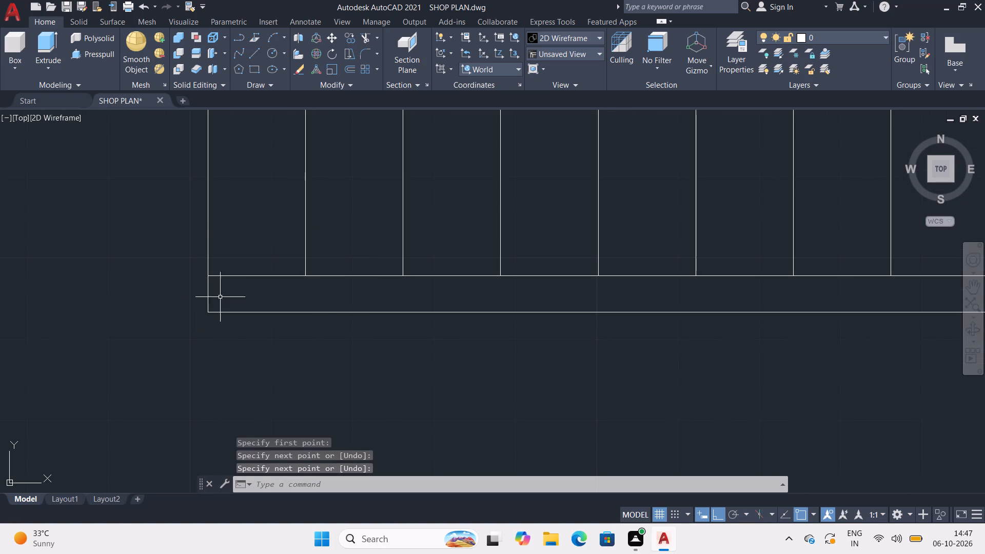
Draw a 5" wide wall about 3' long from the strip's underside, near its west end, south to the horizontal line.
{"action": "middle_click_drag", "start_coordinate": [274, 307], "coordinate": [178, 204]}
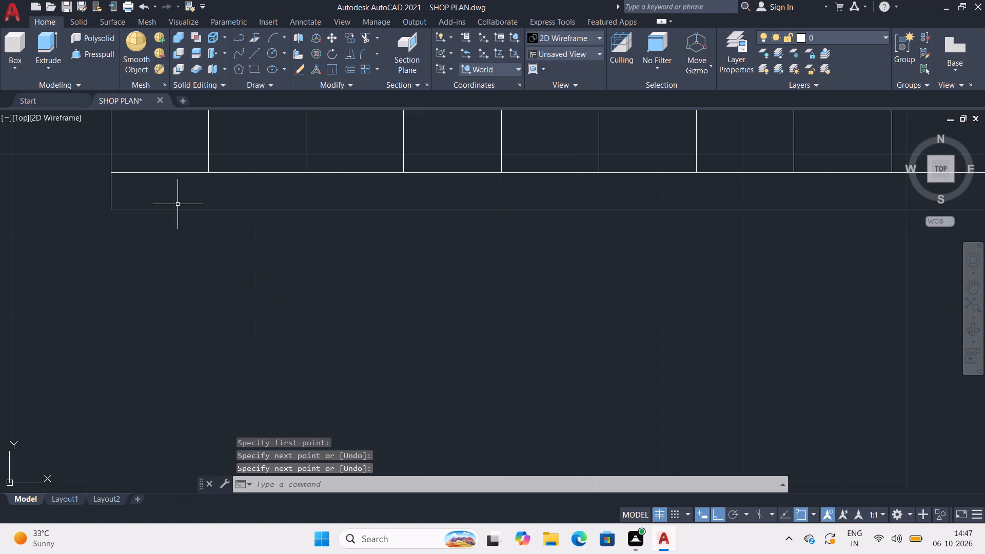
{"action": "scroll", "coordinate": [178, 204], "scroll_direction": "down", "scroll_amount": 2}
{"action": "key", "text": "l"}
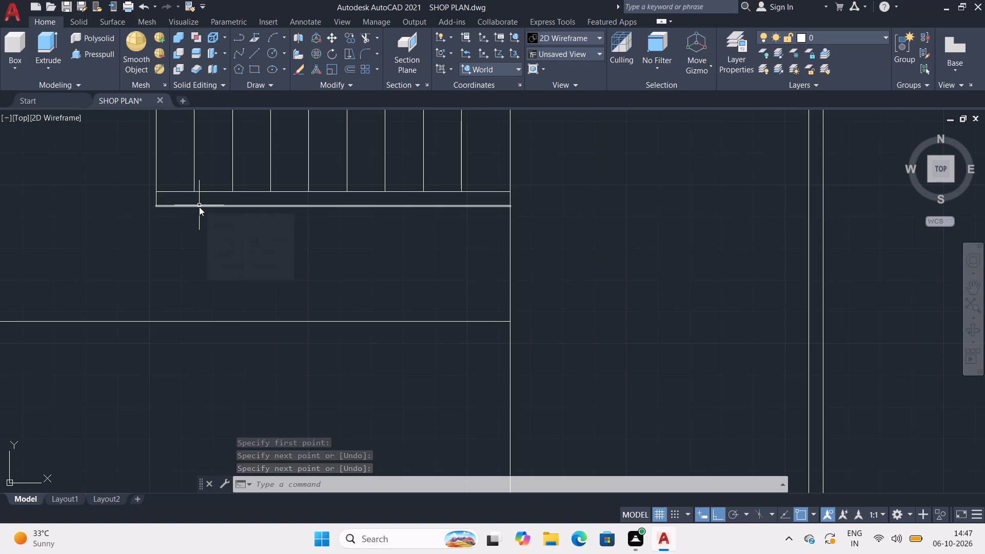
{"action": "key", "text": "Return"}
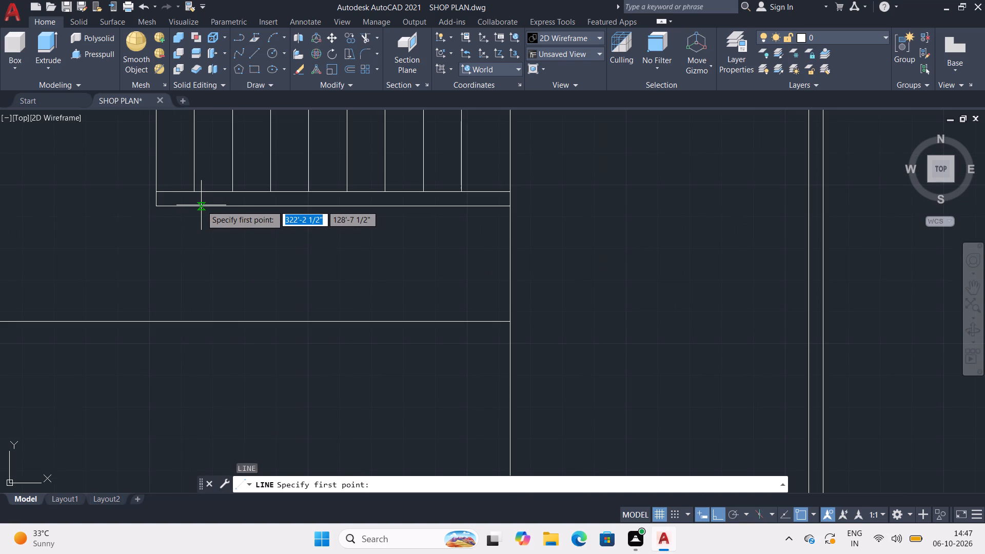
{"action": "left_click", "coordinate": [201, 206]}
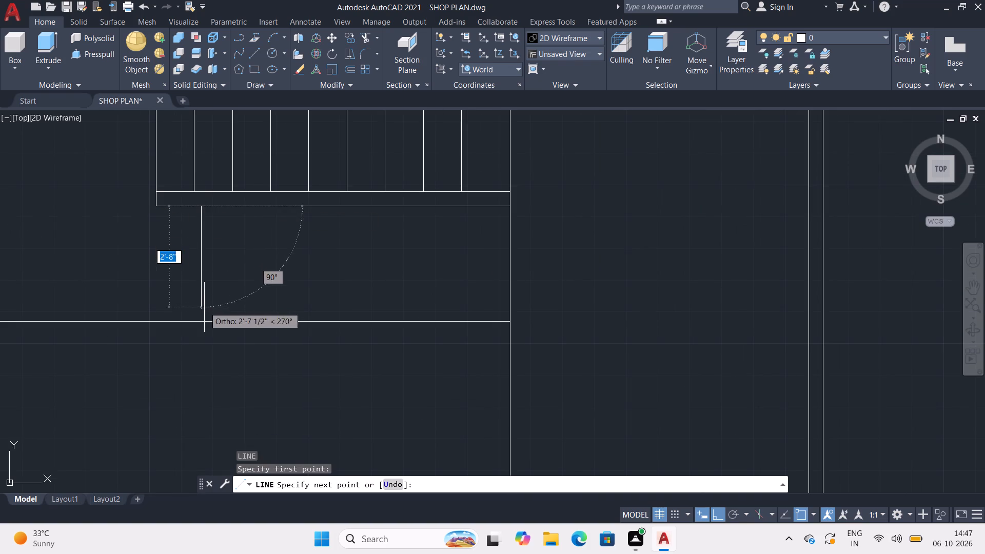
{"action": "left_click", "coordinate": [201, 319]}
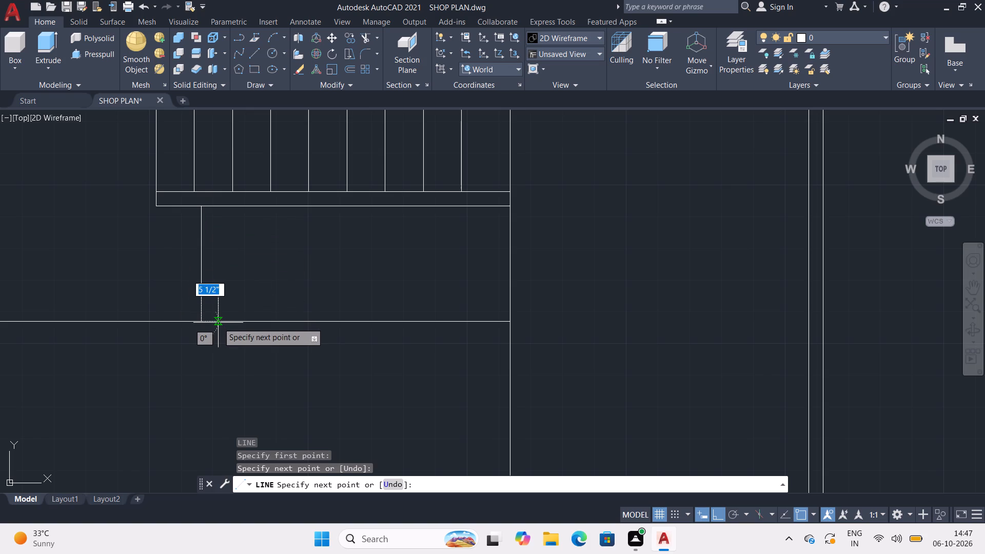
{"action": "type", "text": "5\""}
{"action": "key", "text": "Return"}
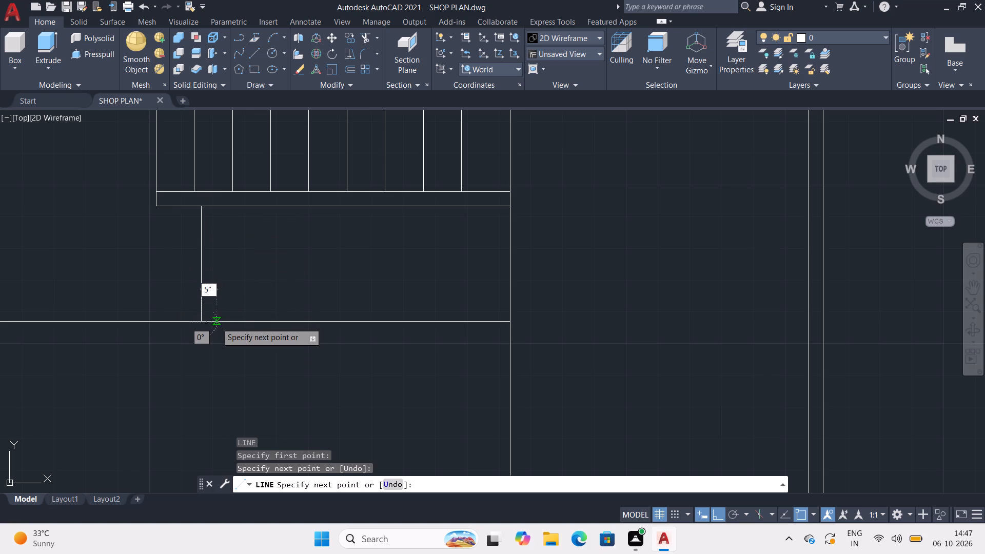
{"action": "left_click", "coordinate": [215, 207]}
{"action": "key", "text": "space"}
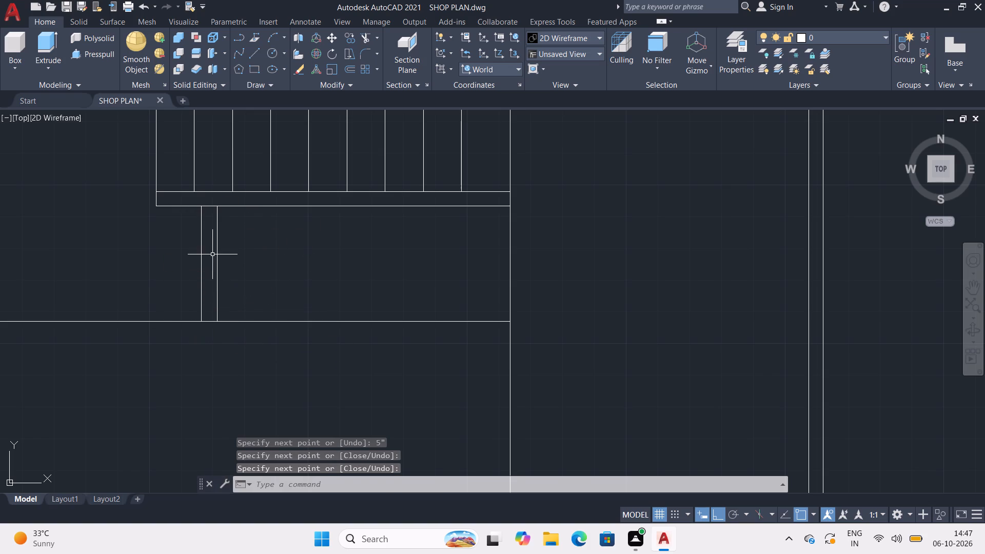
{"action": "middle_click_drag", "start_coordinate": [210, 241], "coordinate": [186, 228]}
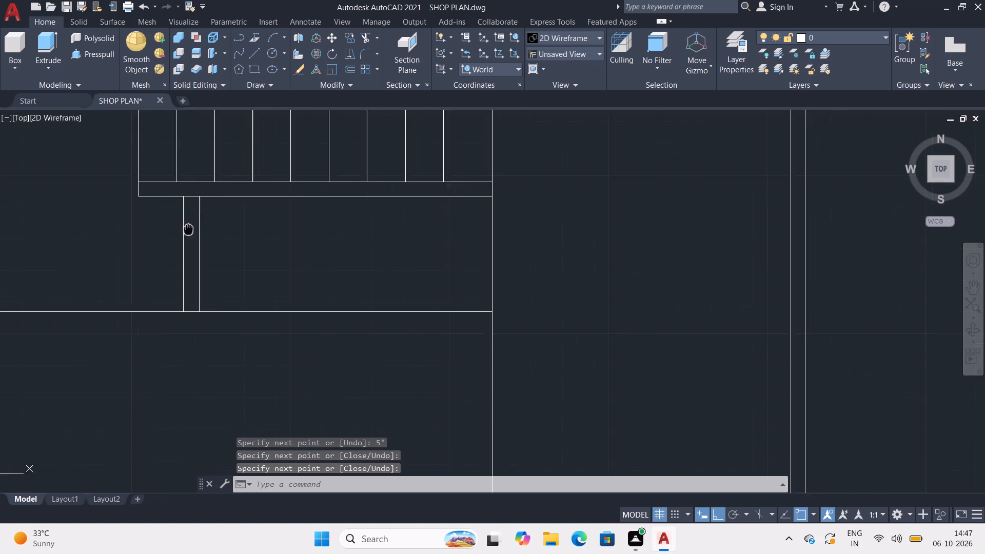
{"action": "middle_click_drag", "start_coordinate": [186, 228], "coordinate": [164, 227]}
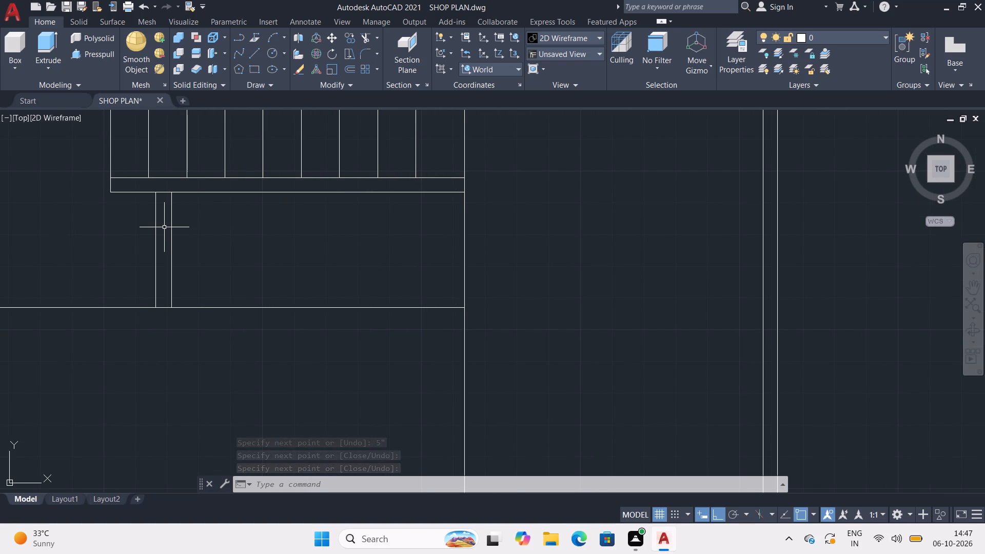
Offset the horizontal line at the south end of the 5" wall 4.5" to the north.
{"action": "key", "text": "o"}
{"action": "key", "text": "Return"}
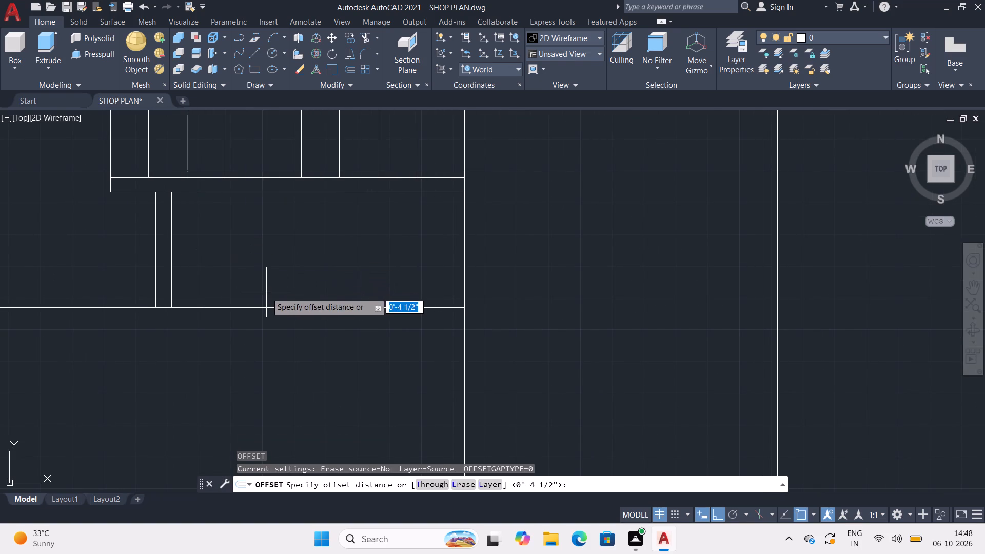
{"action": "key", "text": "Return"}
{"action": "left_click", "coordinate": [271, 307]}
{"action": "left_click", "coordinate": [270, 295]}
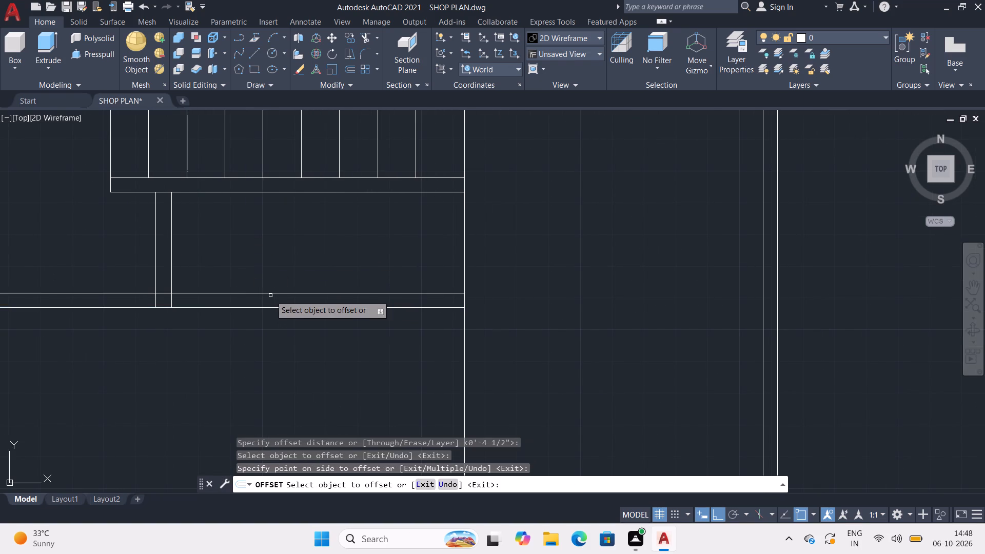
{"action": "key", "text": "Escape"}
{"action": "key", "text": "Escape"}
Trim the horizontal lines west of the 5" wall, the overlaps at its south corner, and the strip's underside across its north end.
{"action": "type", "text": "TR"}
{"action": "key", "text": "Return"}
{"action": "left_click_drag", "start_coordinate": [143, 281], "coordinate": [144, 329]}
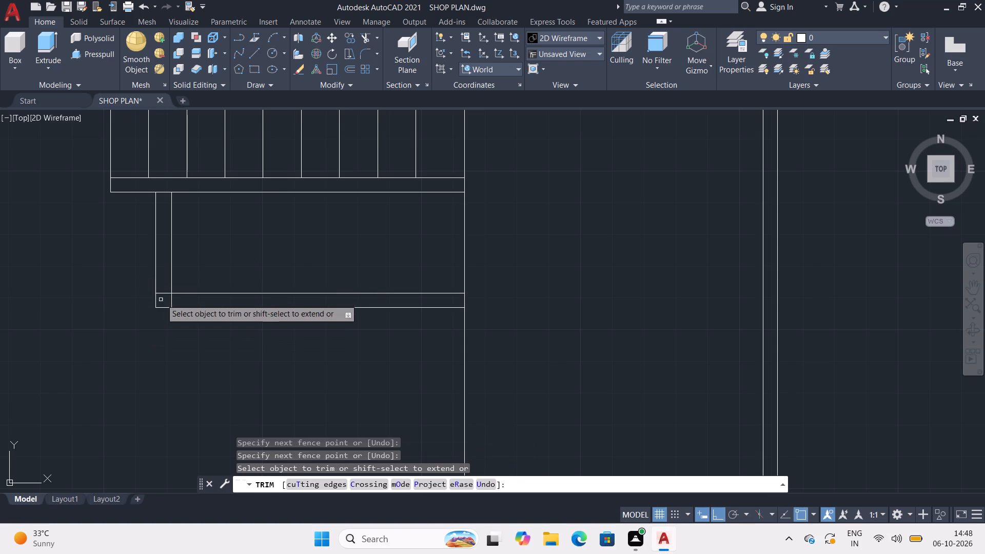
{"action": "left_click_drag", "start_coordinate": [163, 286], "coordinate": [178, 306]}
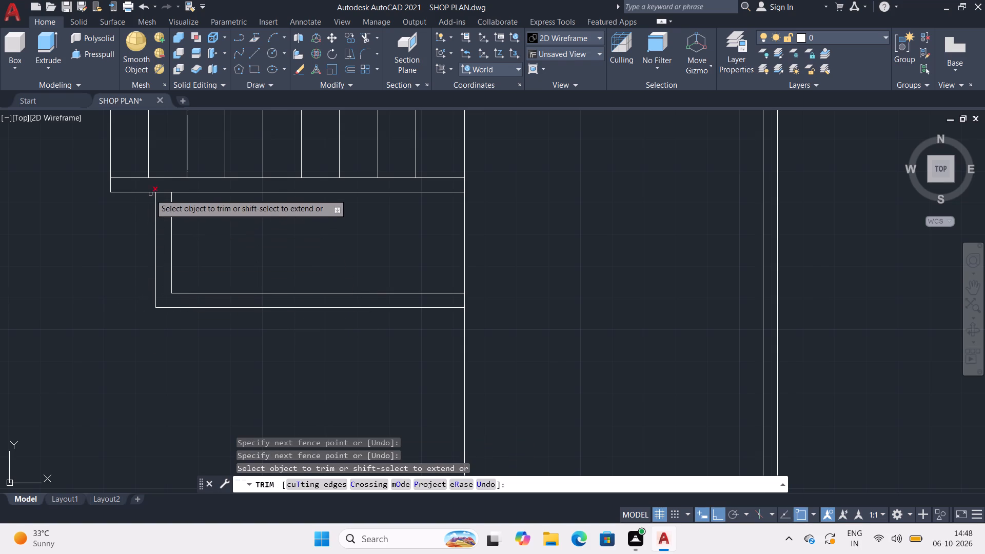
{"action": "left_click_drag", "start_coordinate": [162, 183], "coordinate": [164, 201]}
{"action": "key", "text": "Escape"}
{"action": "key", "text": "Escape"}
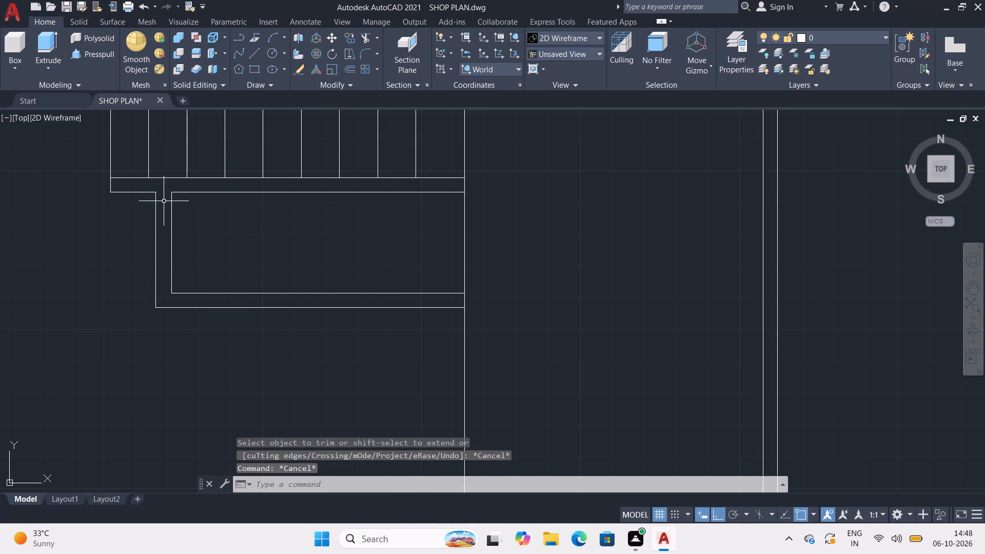
Insert the Vehicles - Imperial block in the empty area east of the site plan.
{"action": "scroll", "coordinate": [165, 205], "scroll_direction": "down", "scroll_amount": 3}
{"action": "middle_click_drag", "start_coordinate": [201, 211], "coordinate": [261, 222]}
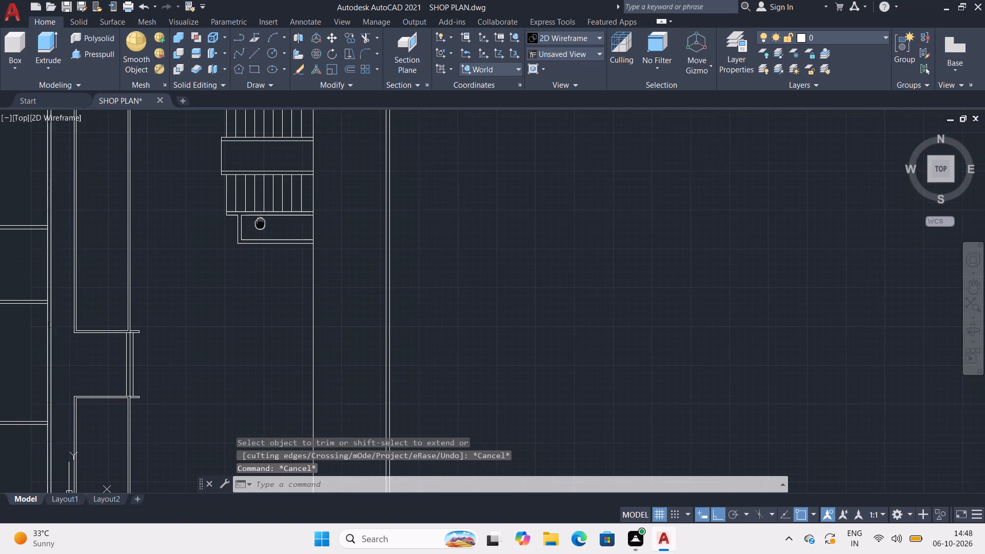
{"action": "middle_click_drag", "start_coordinate": [261, 222], "coordinate": [262, 226]}
{"action": "scroll", "coordinate": [225, 229], "scroll_direction": "down", "scroll_amount": 2}
{"action": "middle_click_drag", "start_coordinate": [213, 243], "coordinate": [322, 153]}
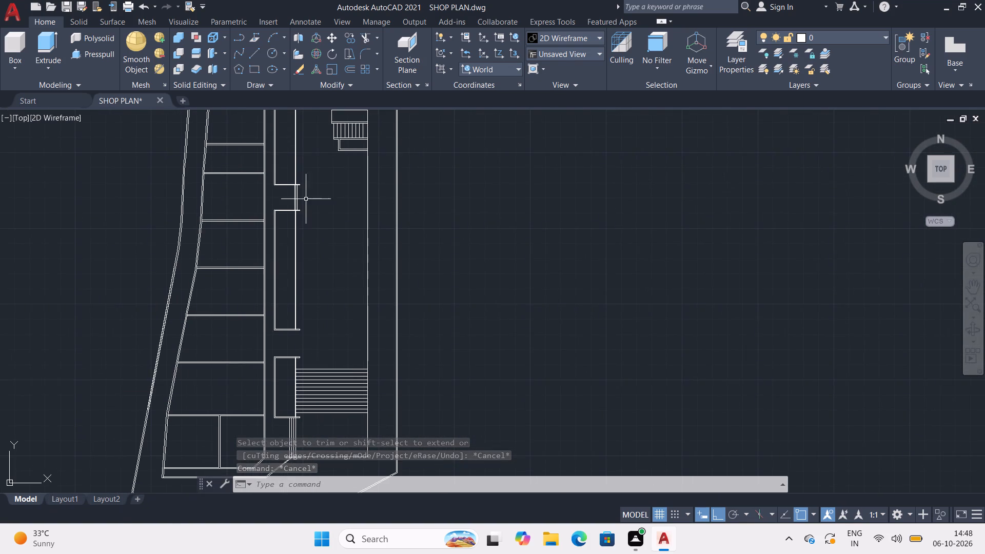
{"action": "scroll", "coordinate": [303, 221], "scroll_direction": "down", "scroll_amount": 1}
{"action": "middle_click_drag", "start_coordinate": [303, 221], "coordinate": [301, 199]}
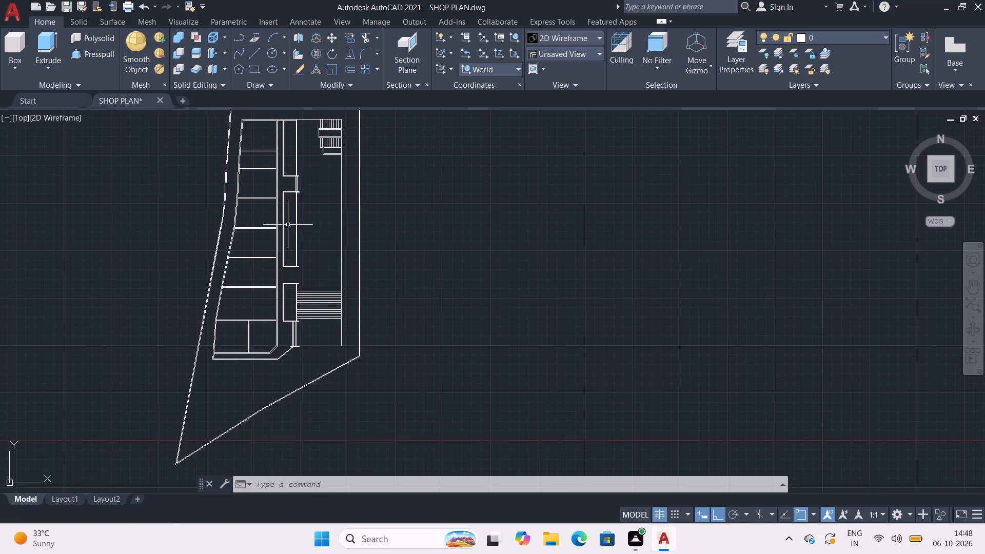
{"action": "middle_click_drag", "start_coordinate": [287, 233], "coordinate": [281, 190]}
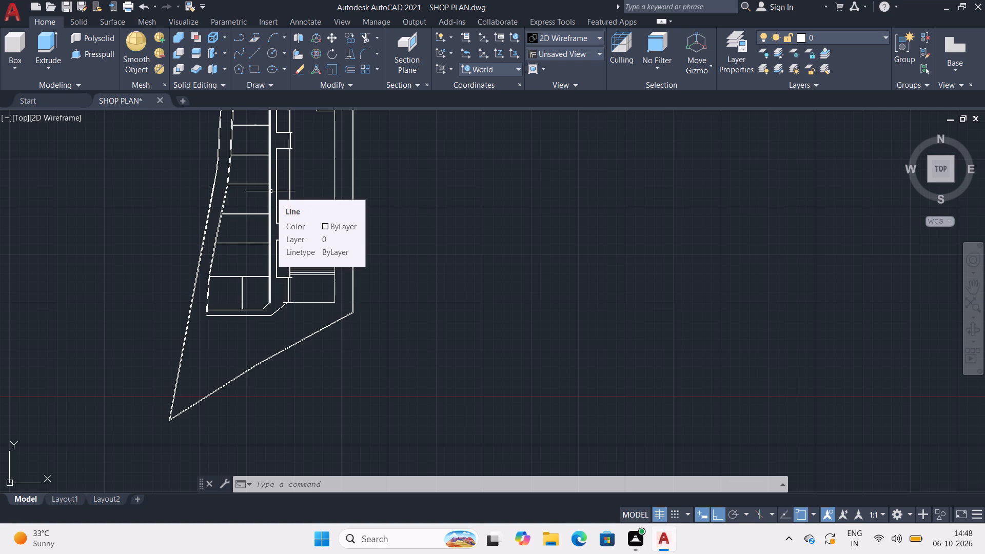
{"action": "type", "text": "TP"}
{"action": "key", "text": "Return"}
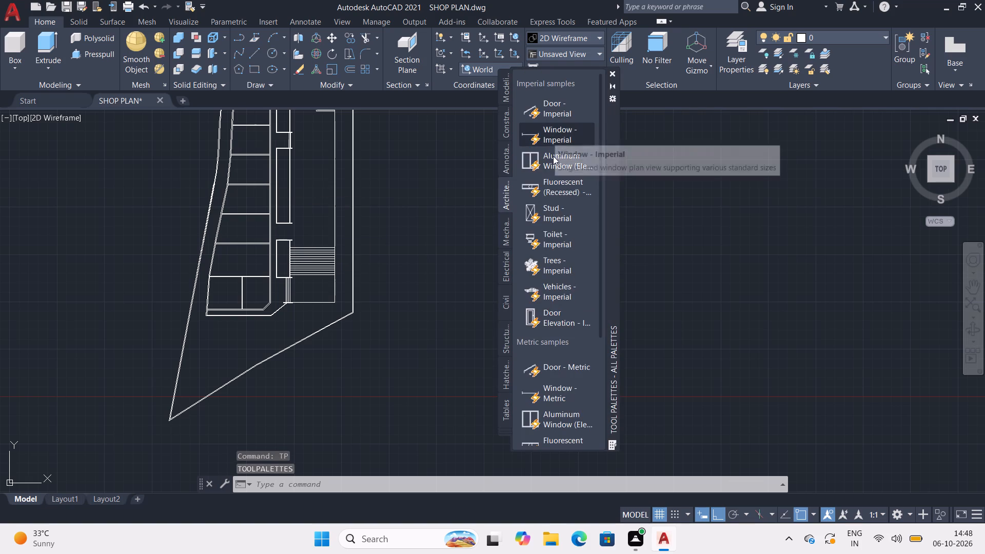
{"action": "left_click", "coordinate": [559, 288]}
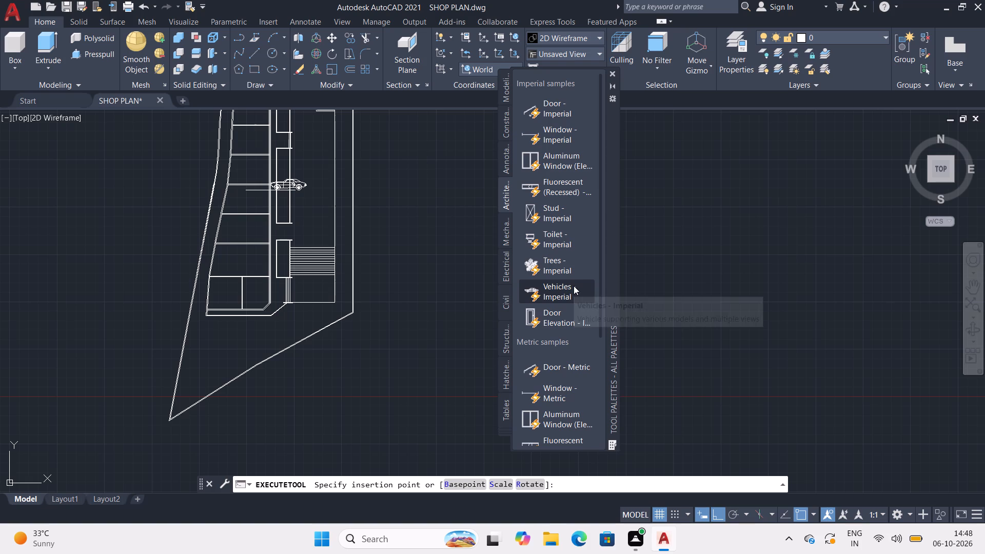
{"action": "left_click", "coordinate": [660, 236]}
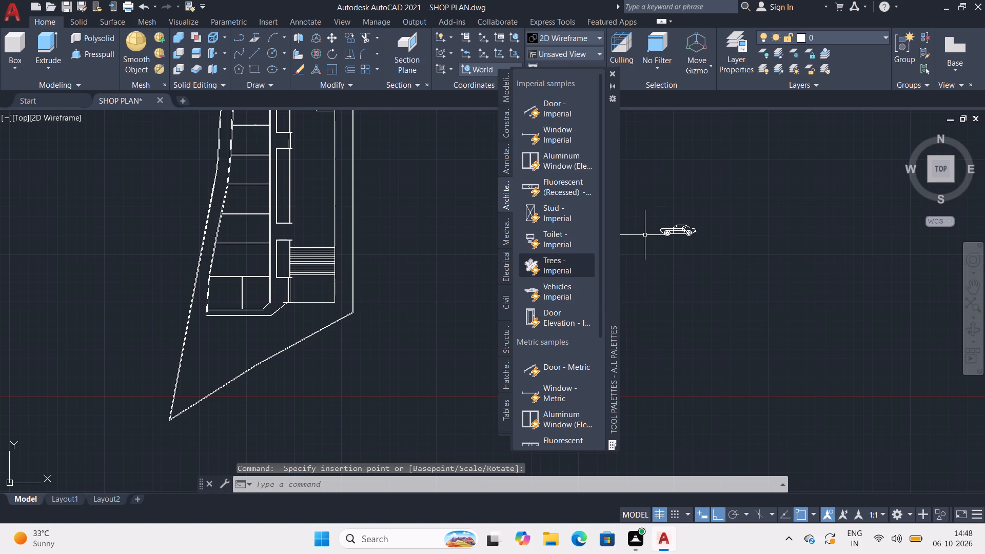
{"action": "left_click", "coordinate": [606, 72]}
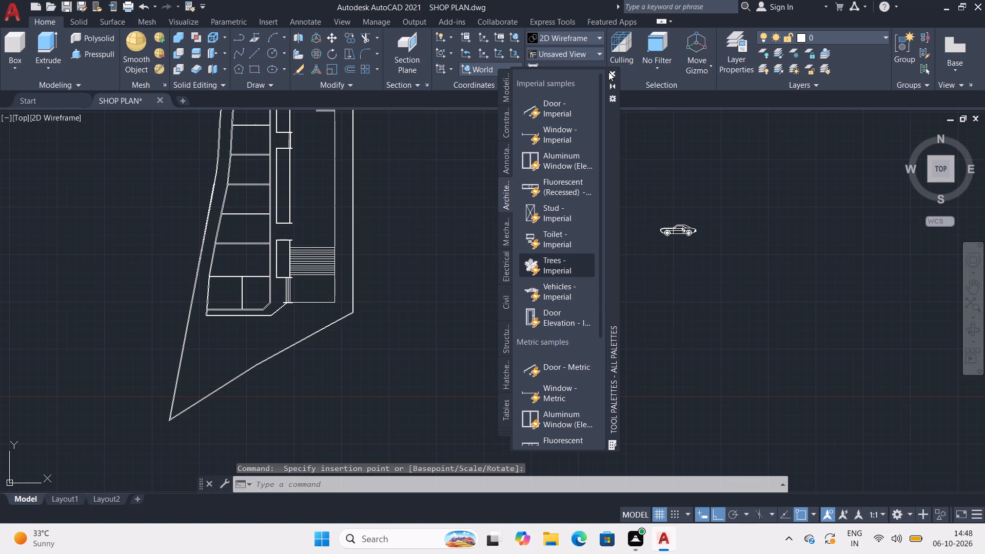
{"action": "left_click", "coordinate": [610, 72]}
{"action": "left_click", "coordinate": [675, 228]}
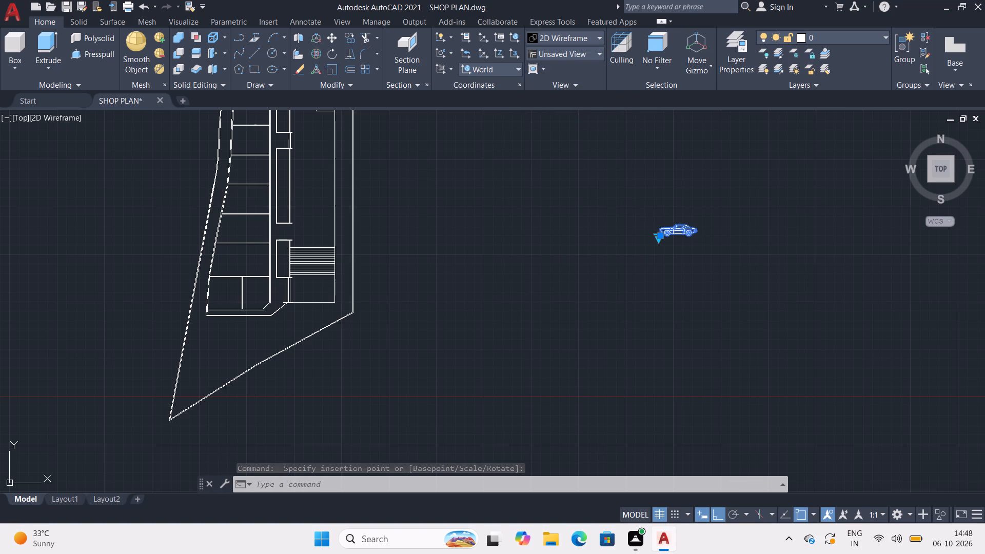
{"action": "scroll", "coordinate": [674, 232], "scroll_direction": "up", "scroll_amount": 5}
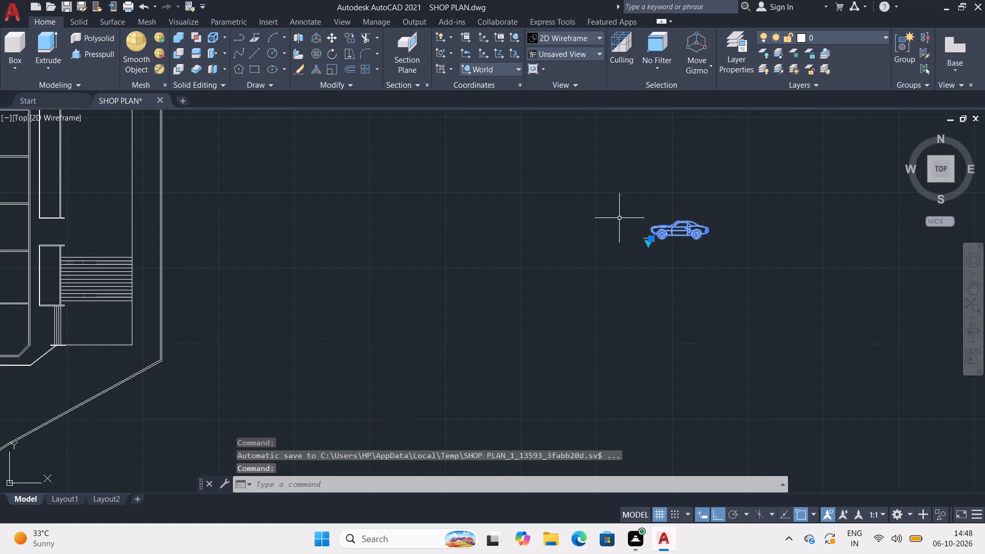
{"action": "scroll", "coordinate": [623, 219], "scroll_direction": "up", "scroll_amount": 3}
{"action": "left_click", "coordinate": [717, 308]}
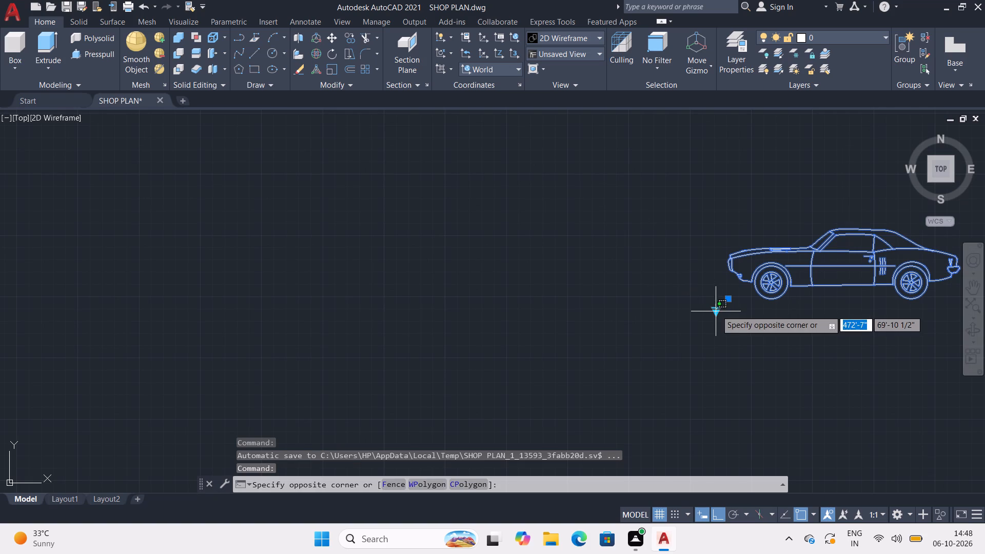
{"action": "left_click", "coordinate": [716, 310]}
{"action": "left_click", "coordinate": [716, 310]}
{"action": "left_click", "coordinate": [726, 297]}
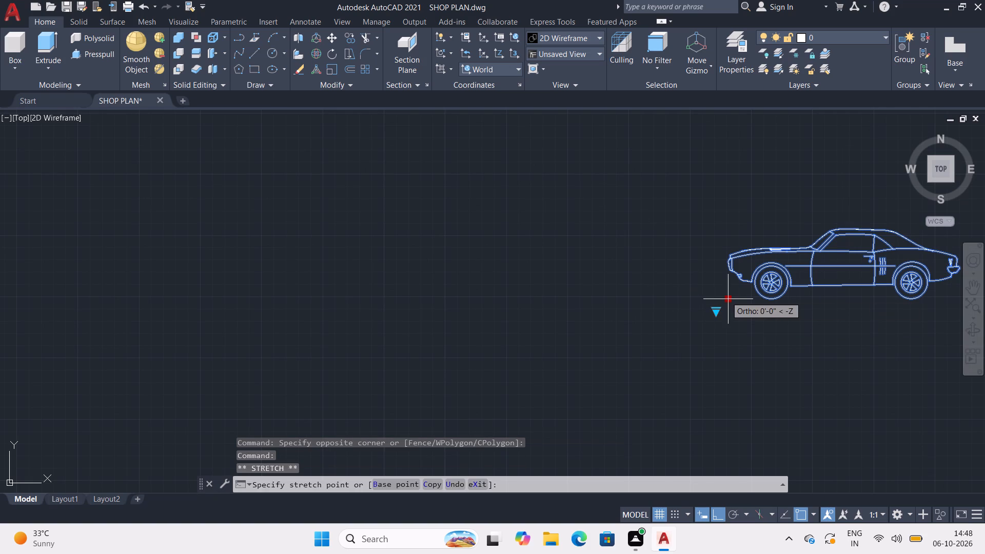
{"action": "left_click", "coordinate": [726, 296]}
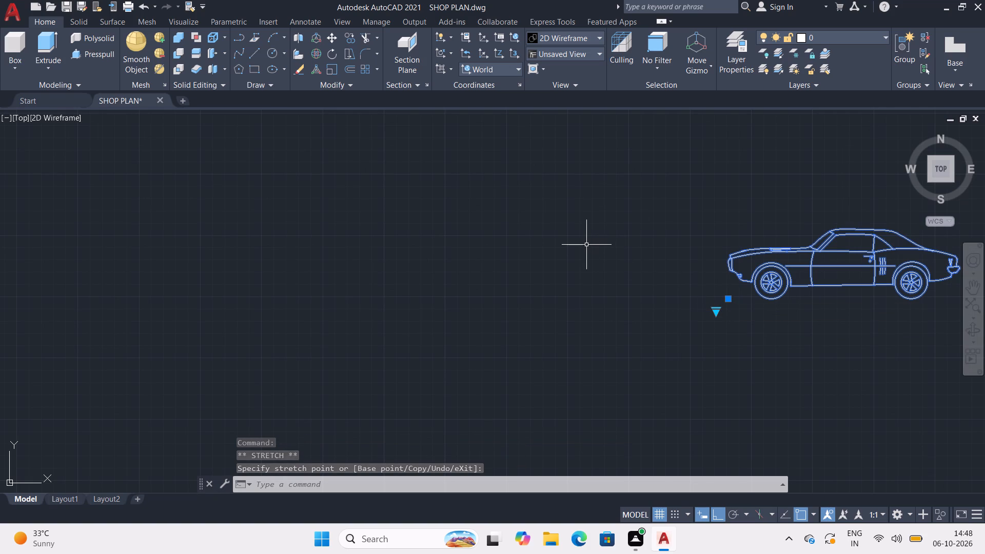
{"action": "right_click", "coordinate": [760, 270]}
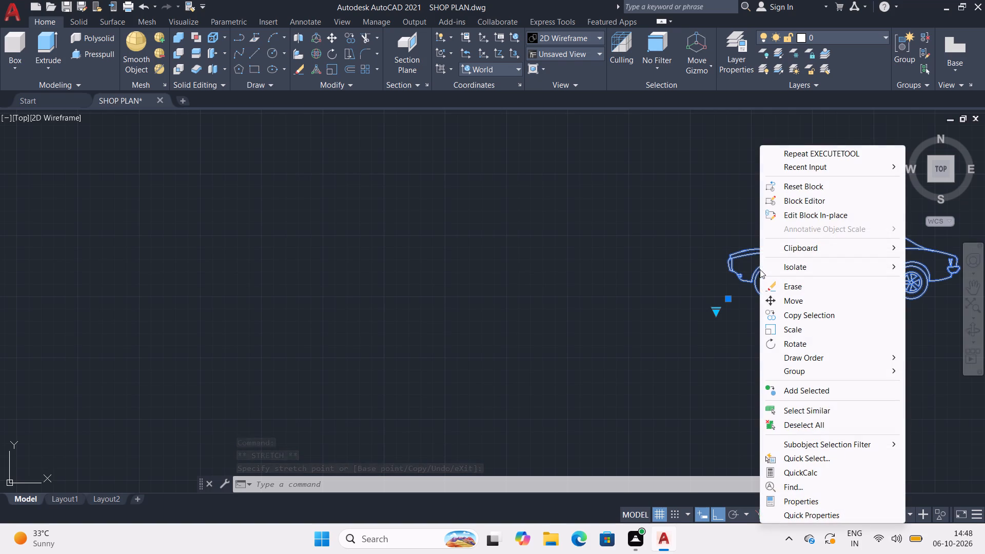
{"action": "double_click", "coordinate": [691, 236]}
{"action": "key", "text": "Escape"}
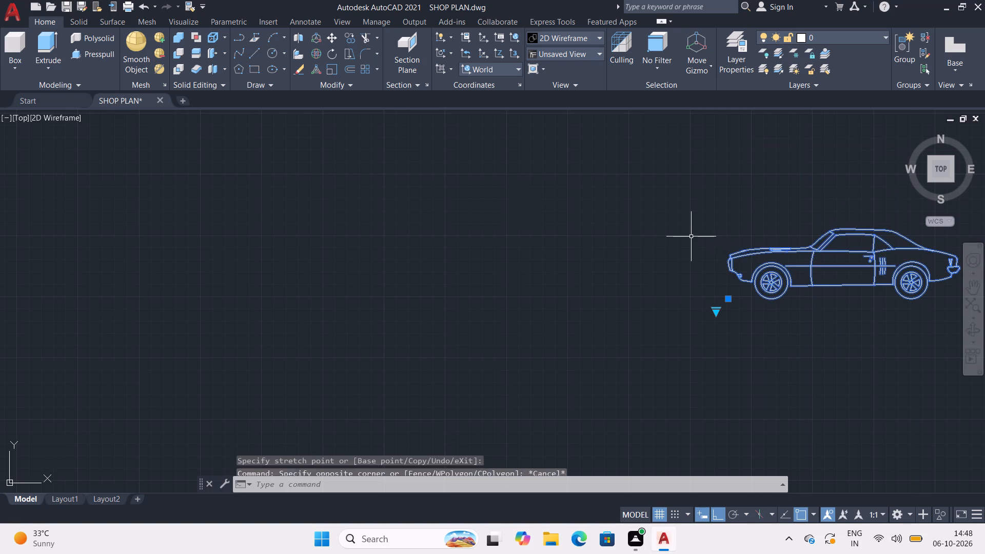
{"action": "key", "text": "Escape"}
Switch the inserted car block from its side view to the top view.
{"action": "middle_click_drag", "start_coordinate": [752, 245], "coordinate": [408, 242]}
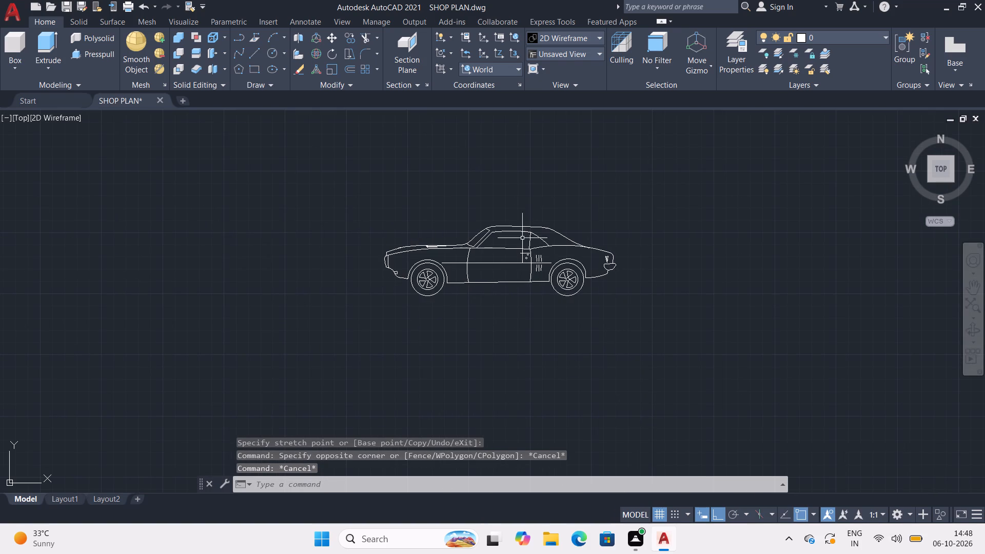
{"action": "left_click", "coordinate": [529, 245]}
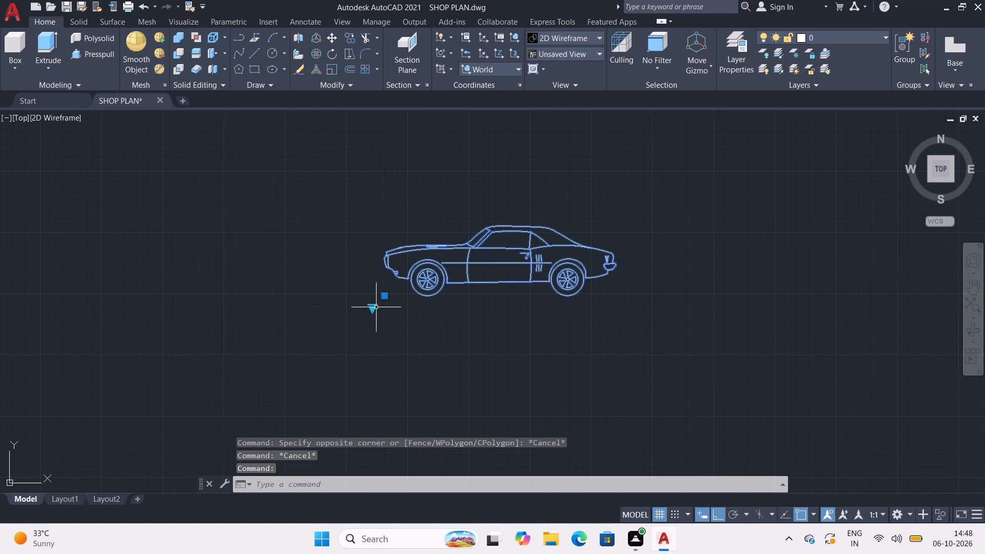
{"action": "left_click", "coordinate": [373, 307]}
{"action": "left_click", "coordinate": [428, 325]}
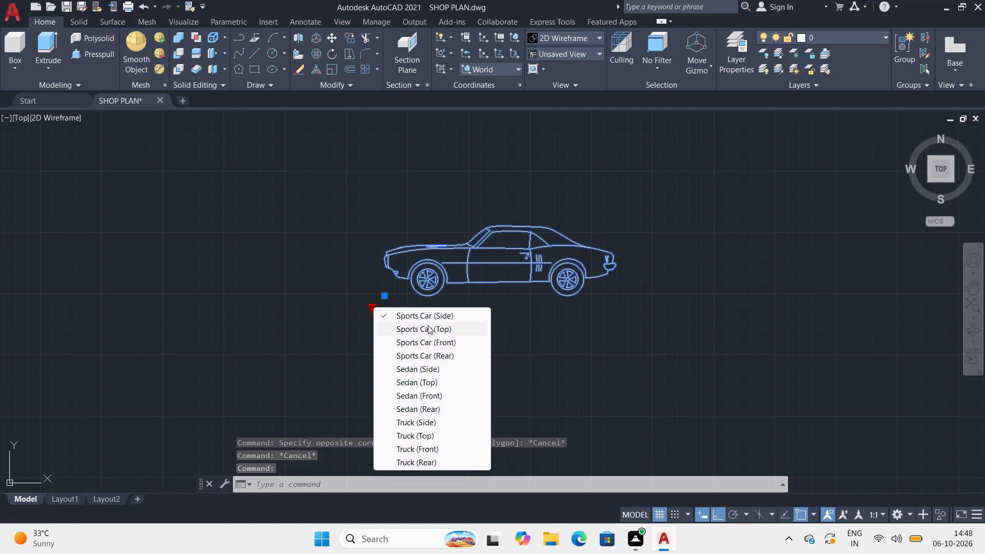
Move the top-view car a short distance straight north by its insertion point at the nose.
{"action": "left_click", "coordinate": [385, 298]}
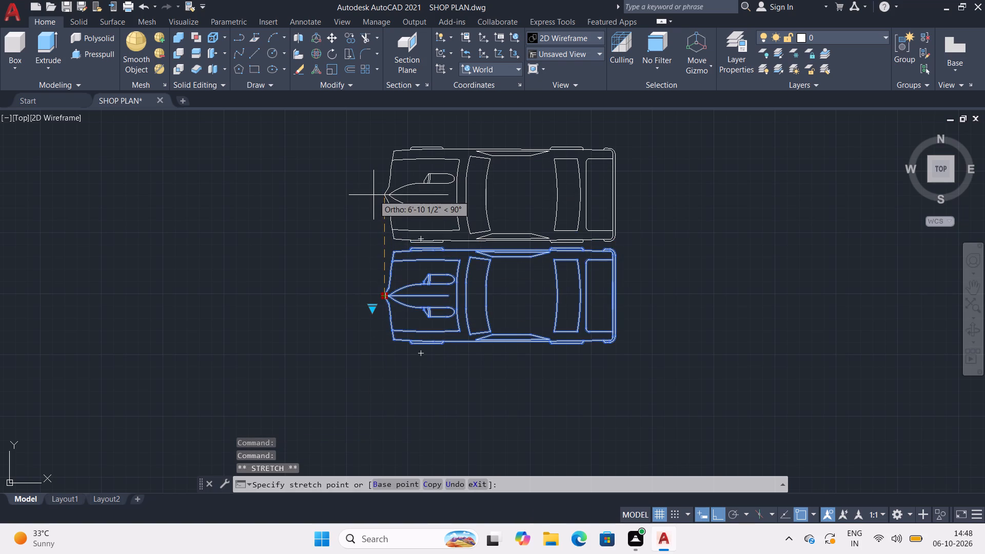
{"action": "middle_click_drag", "start_coordinate": [377, 183], "coordinate": [382, 298]}
{"action": "left_click", "coordinate": [385, 258]}
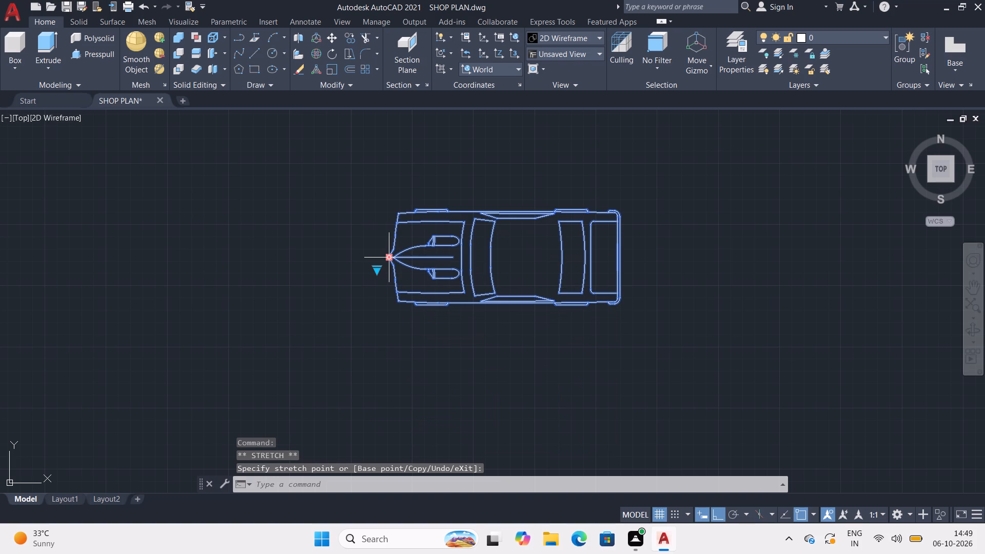
Copy the car from its nose three times southward, roughly 9' apart in a column, and once directly east of the original.
{"action": "key", "text": "c"}
{"action": "key", "text": "o"}
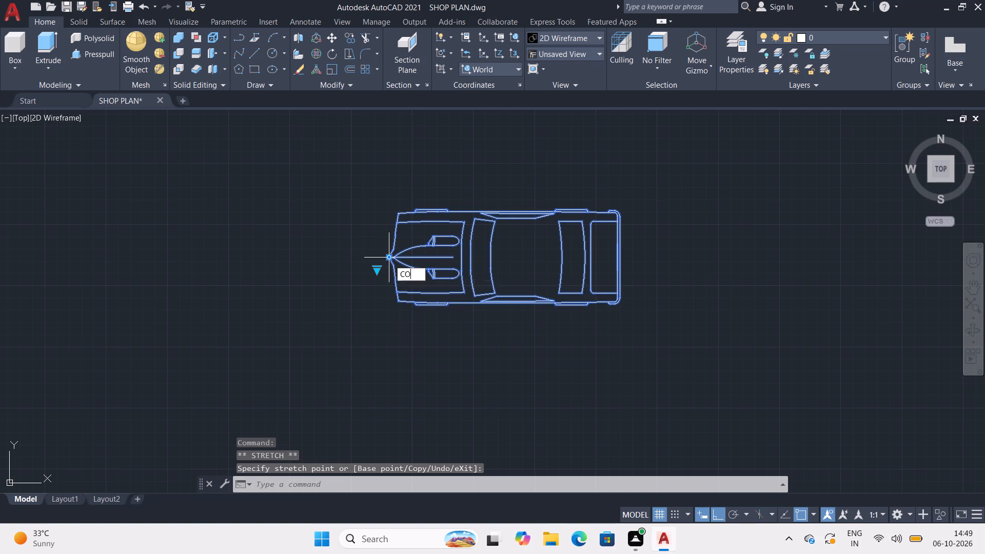
{"action": "key", "text": "Return"}
{"action": "left_click", "coordinate": [389, 260]}
{"action": "left_click", "coordinate": [385, 383]}
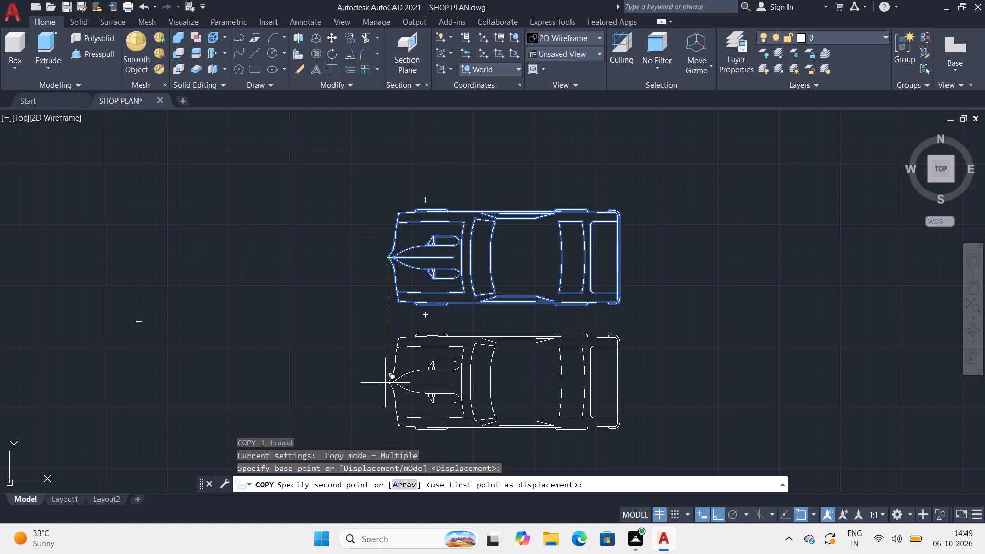
{"action": "middle_click_drag", "start_coordinate": [385, 381], "coordinate": [372, 282]}
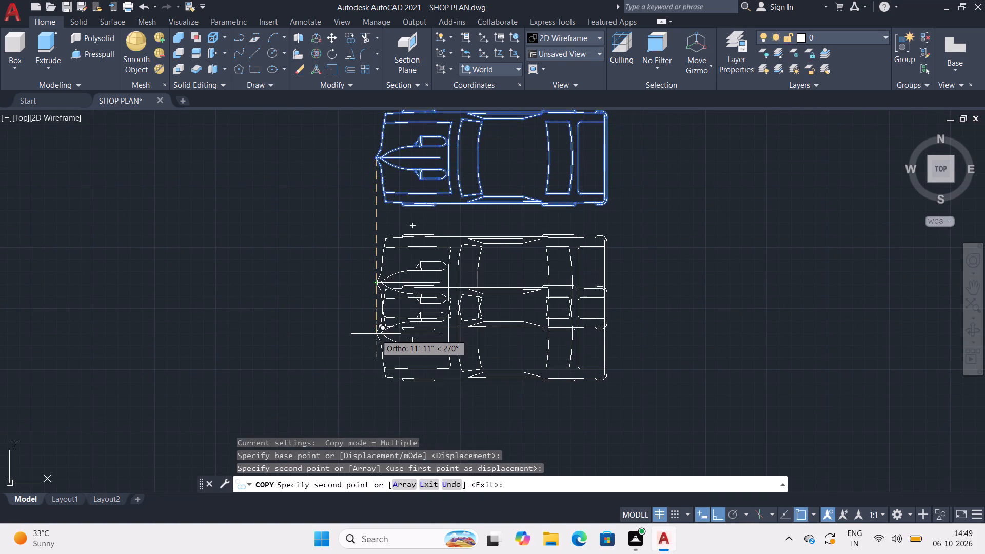
{"action": "middle_click_drag", "start_coordinate": [376, 333], "coordinate": [361, 189]}
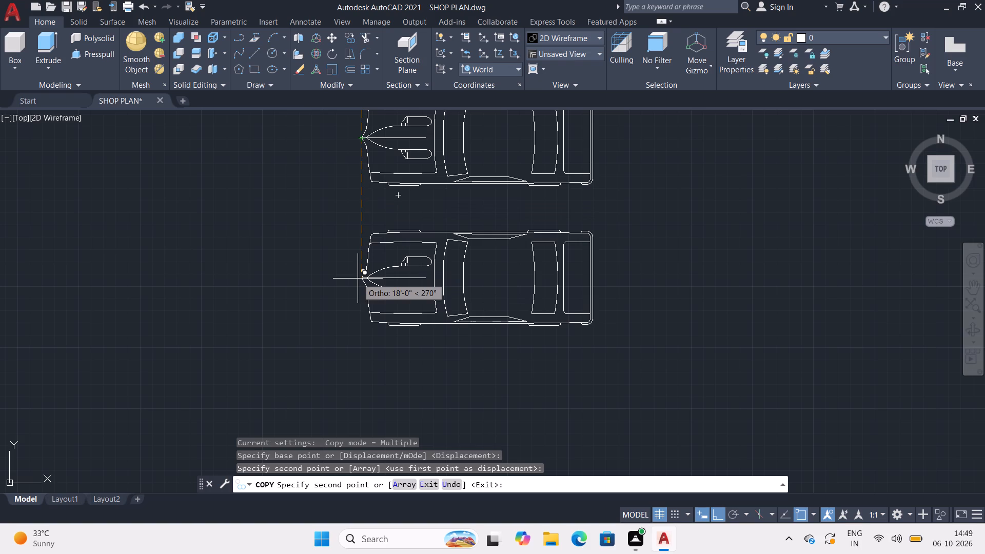
{"action": "left_click", "coordinate": [358, 279]}
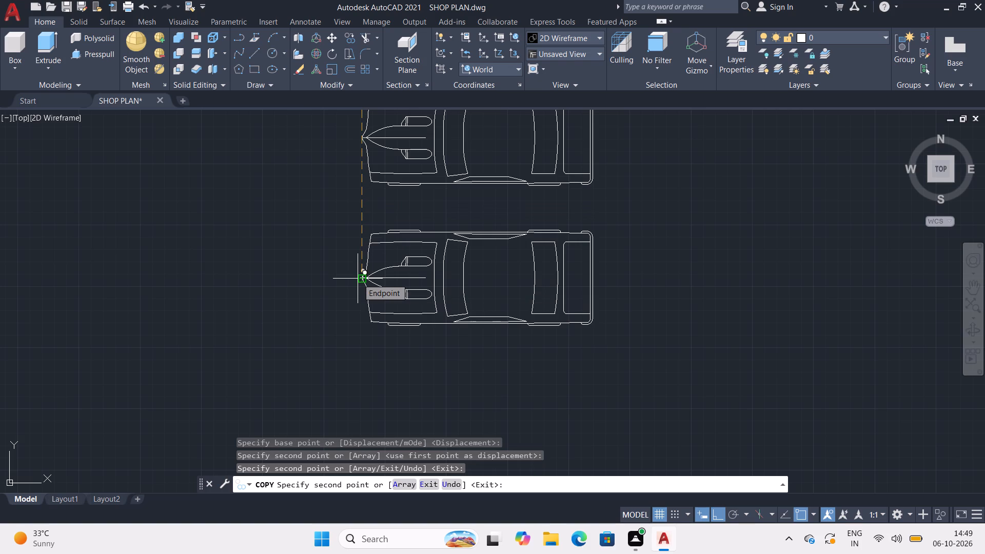
{"action": "middle_click_drag", "start_coordinate": [358, 279], "coordinate": [346, 189]}
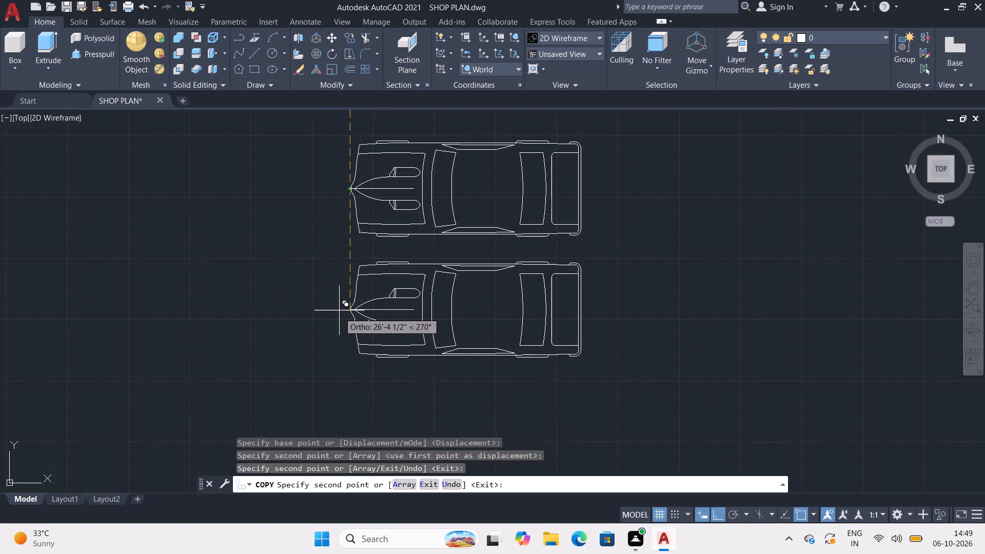
{"action": "left_click", "coordinate": [339, 321]}
{"action": "scroll", "coordinate": [346, 270], "scroll_direction": "down", "scroll_amount": 2}
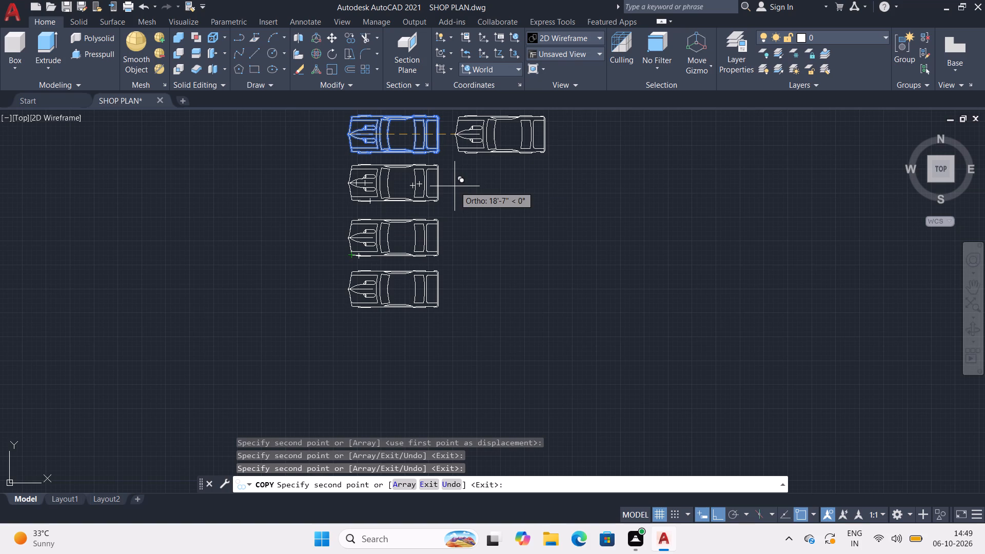
{"action": "left_click", "coordinate": [471, 186]}
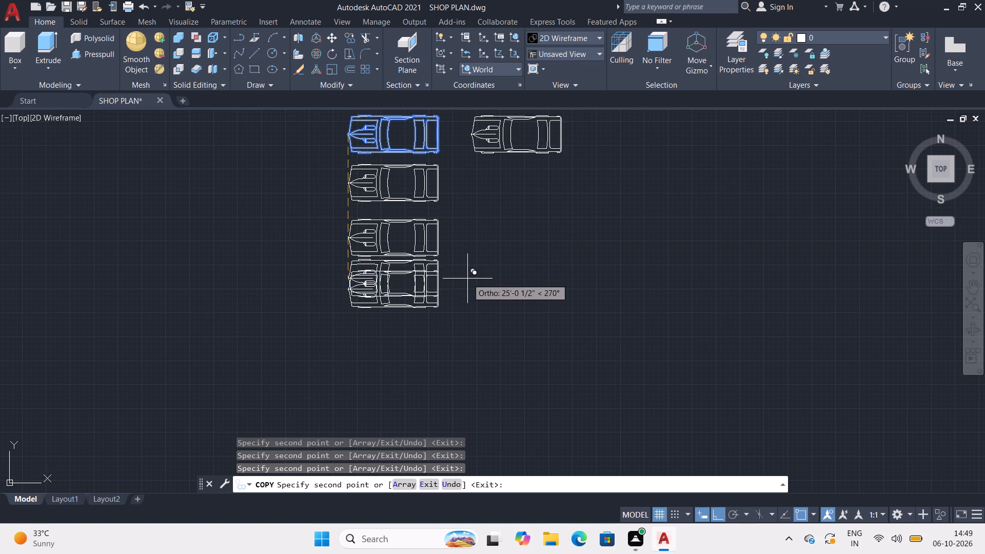
{"action": "key", "text": "Escape"}
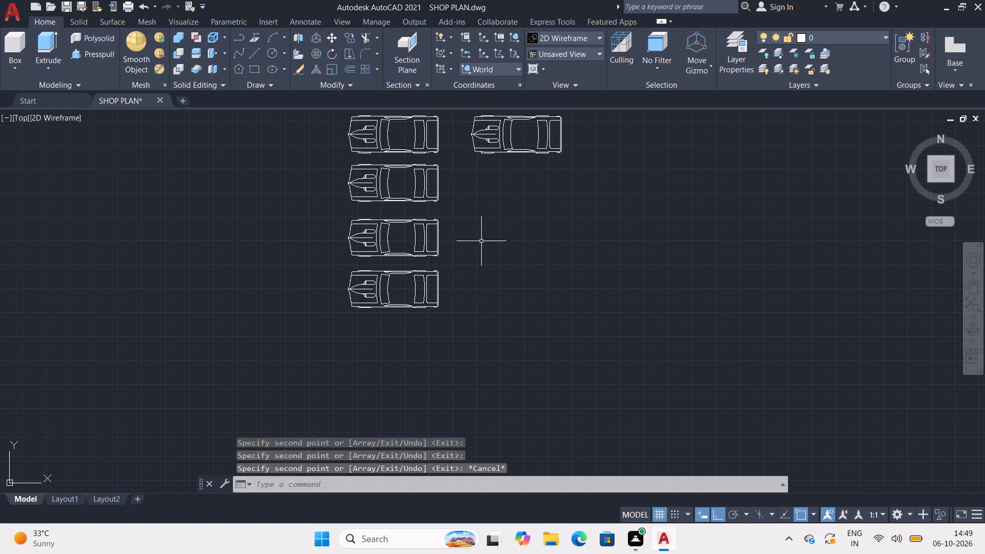
{"action": "middle_click_drag", "start_coordinate": [431, 183], "coordinate": [430, 201]}
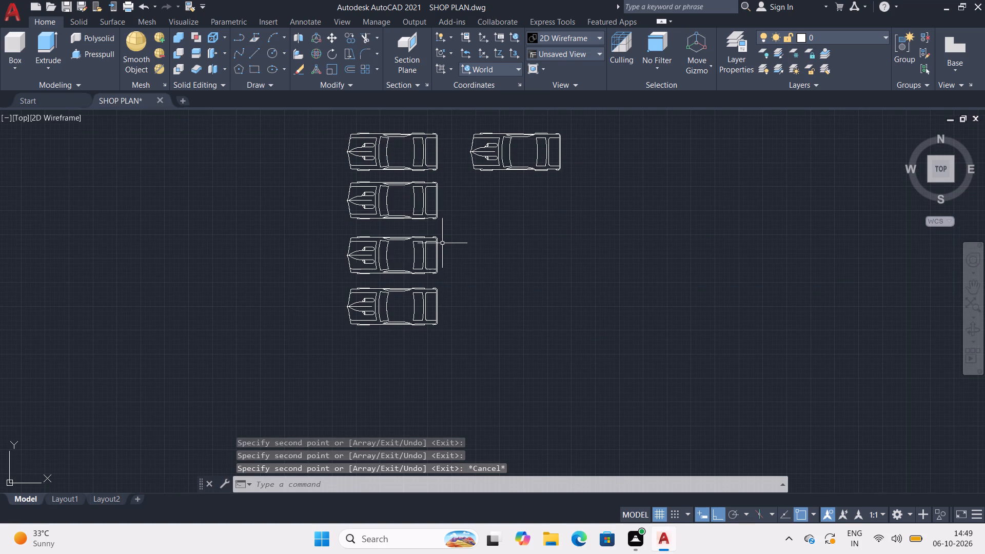
Move the third car of the column slightly north so its gap matches the one between the first two cars.
{"action": "left_click", "coordinate": [437, 249]}
{"action": "key", "text": "m"}
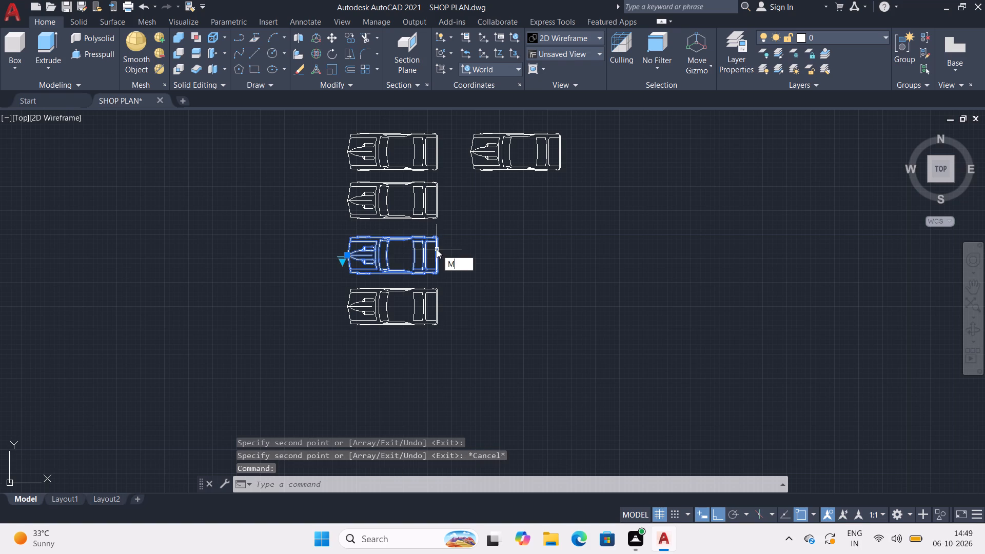
{"action": "key", "text": "Return"}
{"action": "left_click", "coordinate": [396, 254]}
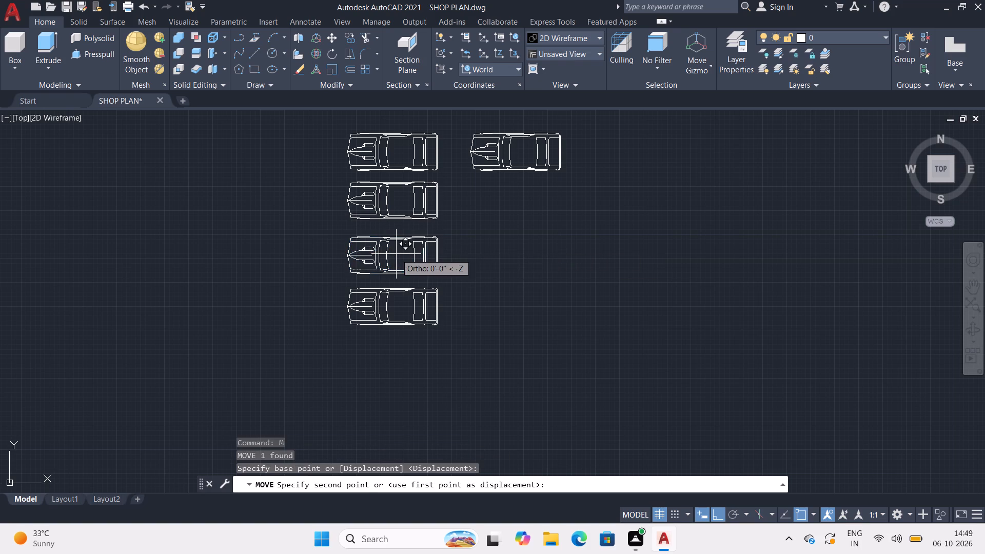
{"action": "left_click", "coordinate": [396, 248]}
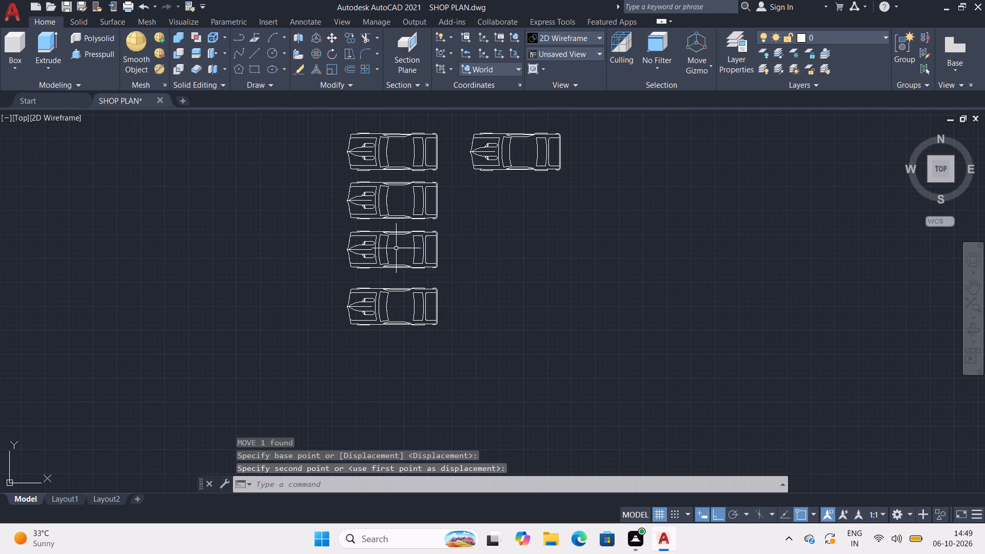
Move the southernmost car of the column about 1'-3" north to even out the spacing.
{"action": "left_click", "coordinate": [396, 297]}
{"action": "left_click", "coordinate": [396, 289]}
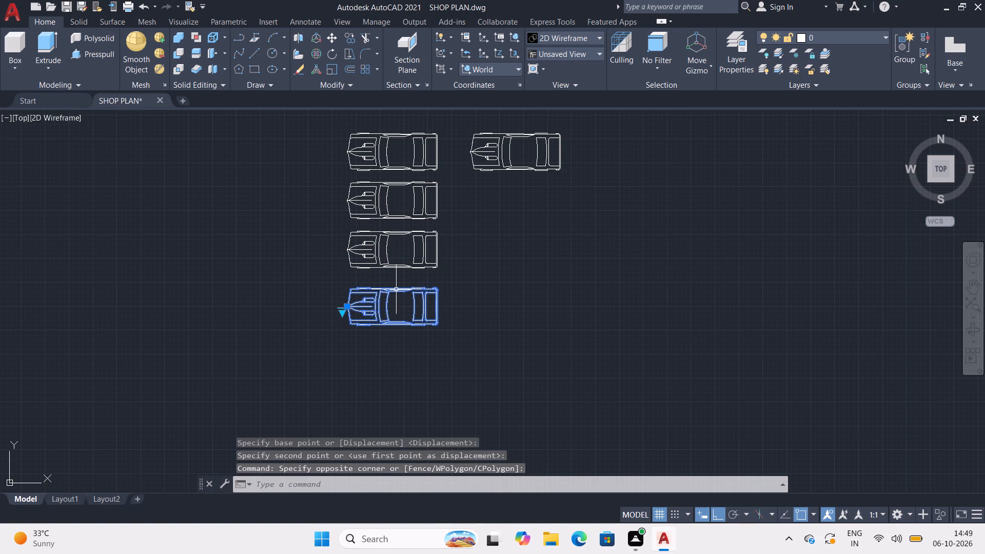
{"action": "key", "text": "m"}
{"action": "key", "text": "Return"}
{"action": "left_click", "coordinate": [395, 306]}
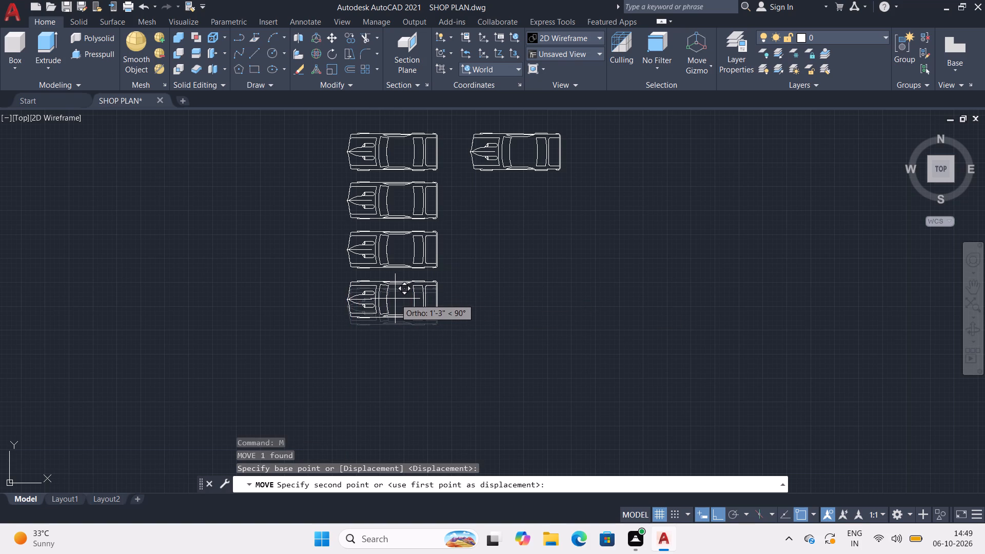
{"action": "left_click", "coordinate": [395, 299]}
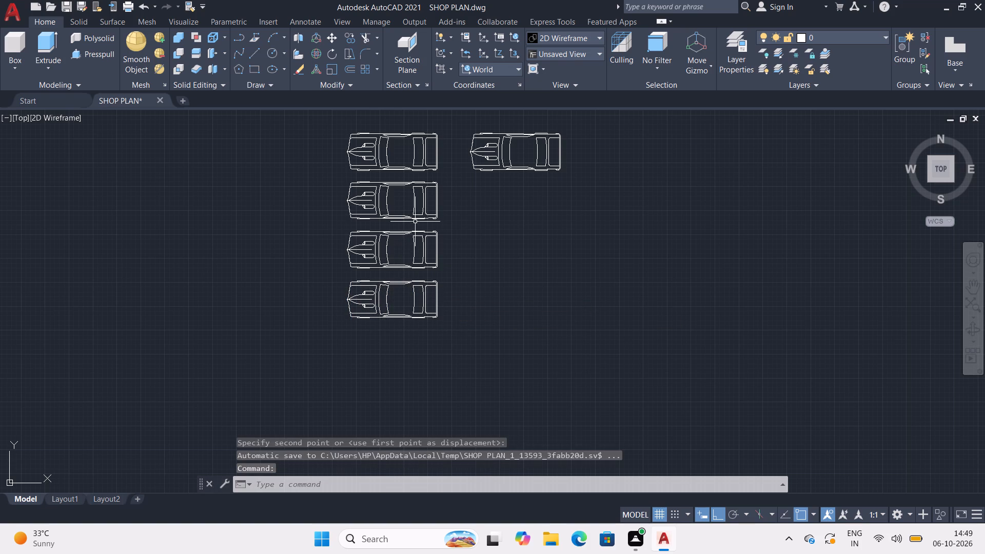
Move the column of four cars about 30' straight west, away from the single car.
{"action": "middle_click_drag", "start_coordinate": [416, 221], "coordinate": [415, 279]}
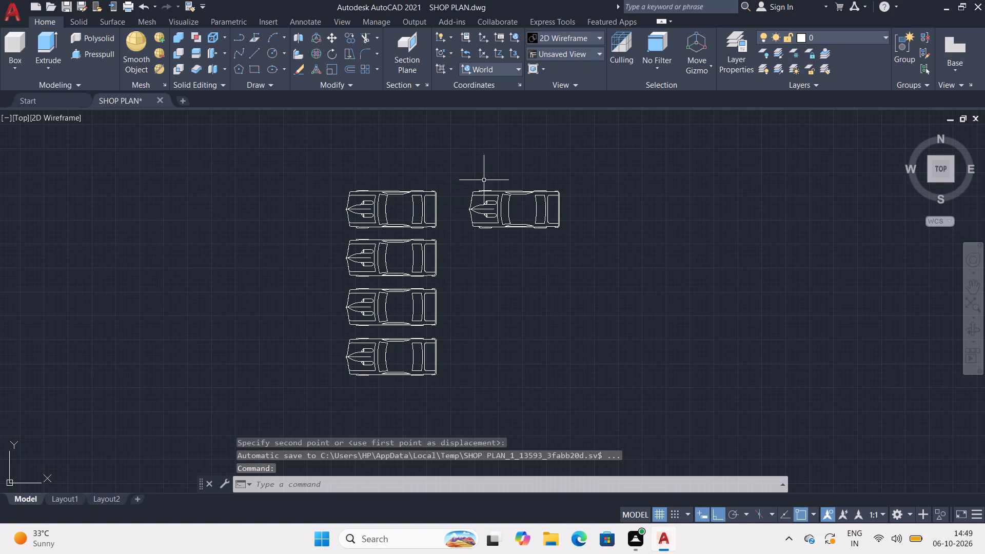
{"action": "left_click_drag", "start_coordinate": [461, 183], "coordinate": [319, 320]}
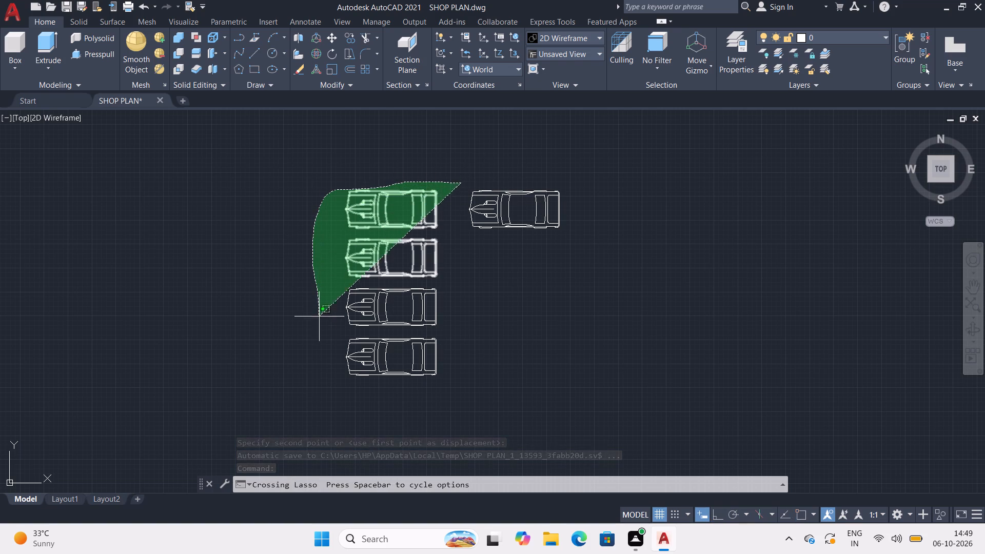
{"action": "left_click_drag", "start_coordinate": [319, 320], "coordinate": [437, 405]}
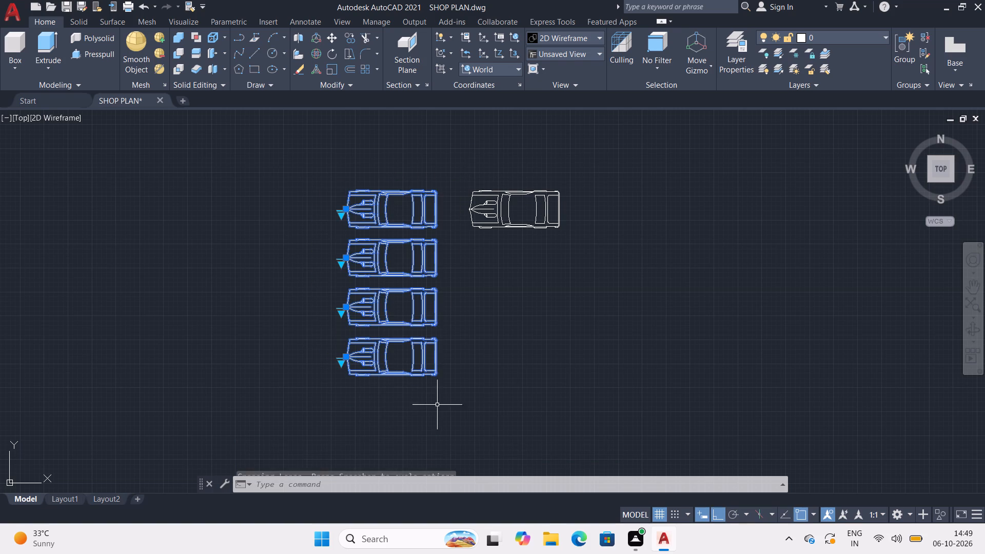
{"action": "key", "text": "m"}
{"action": "key", "text": "Return"}
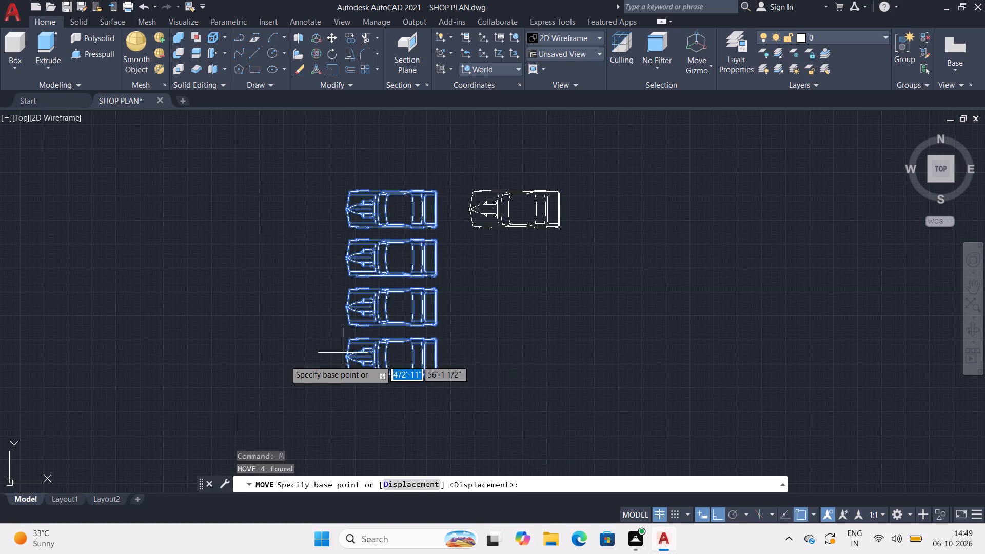
{"action": "left_click", "coordinate": [315, 374]}
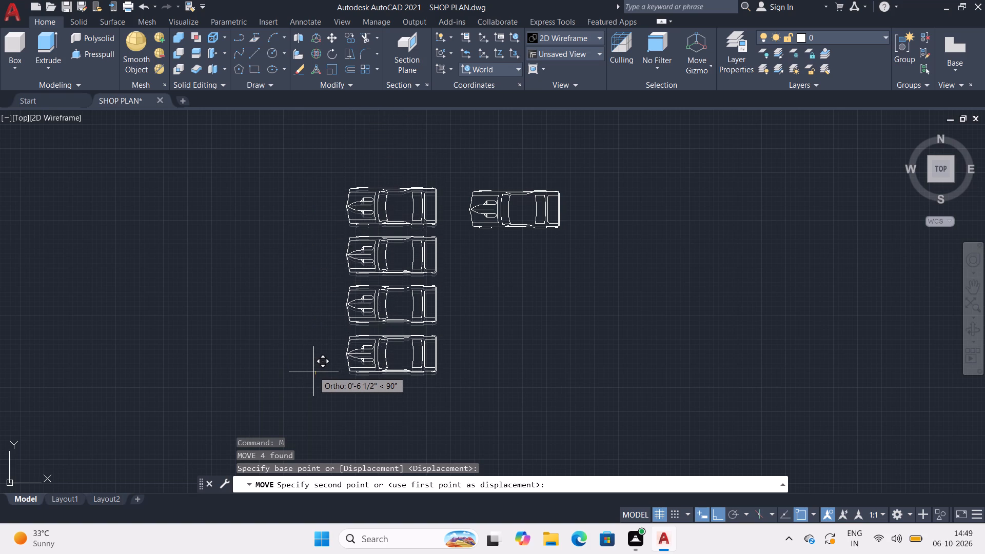
{"action": "left_click", "coordinate": [139, 347]}
Mirror the four-car column across a vertical line just east of it, keeping the source cars.
{"action": "left_click_drag", "start_coordinate": [299, 198], "coordinate": [153, 235]}
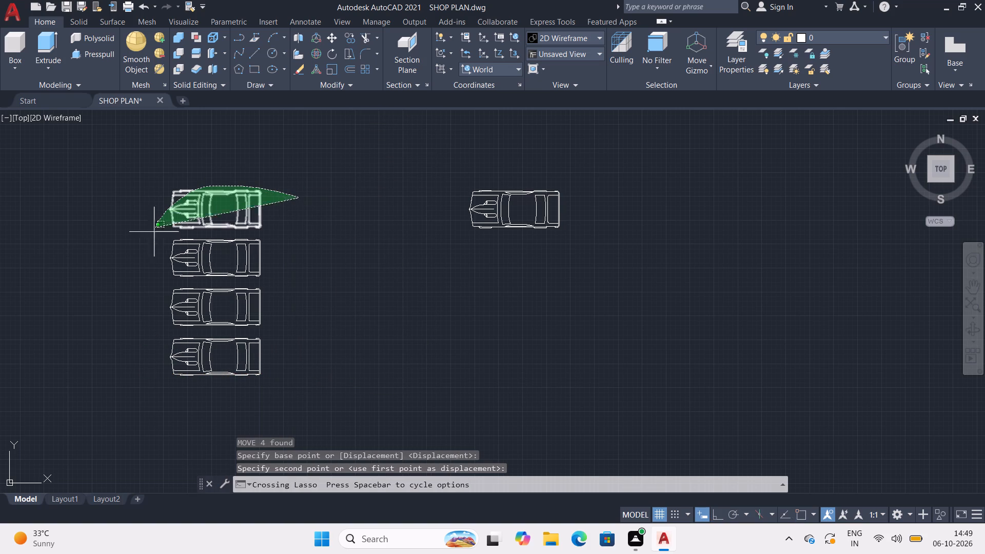
{"action": "left_click_drag", "start_coordinate": [153, 235], "coordinate": [250, 371]}
{"action": "type", "text": "MI"}
{"action": "key", "text": "Return"}
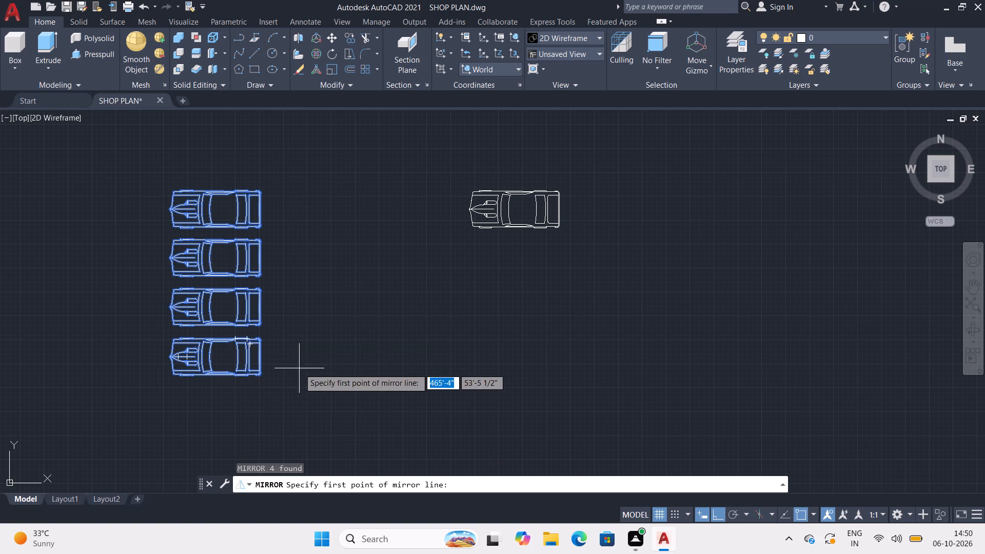
{"action": "left_click", "coordinate": [297, 375]}
{"action": "left_click", "coordinate": [293, 215]}
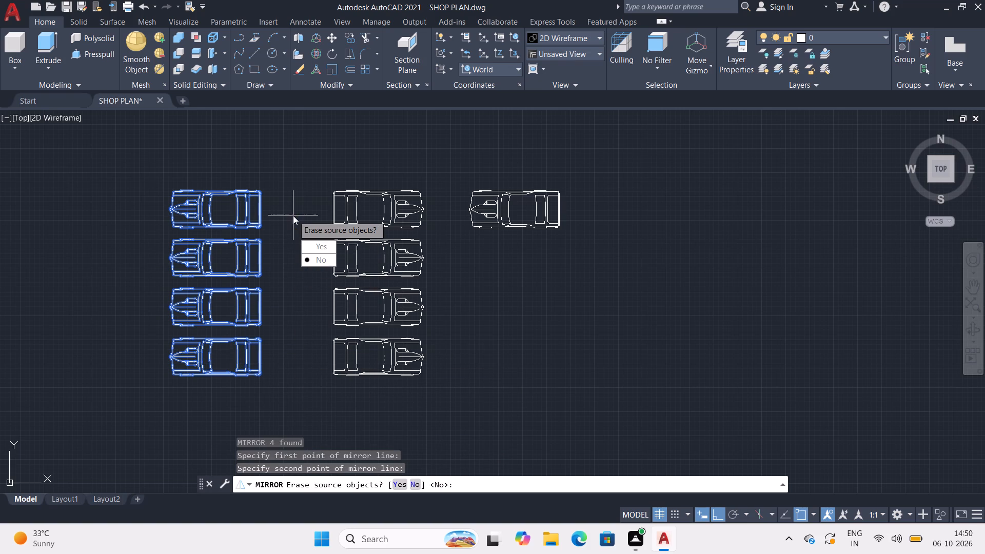
{"action": "left_click_drag", "start_coordinate": [320, 261], "coordinate": [293, 215]}
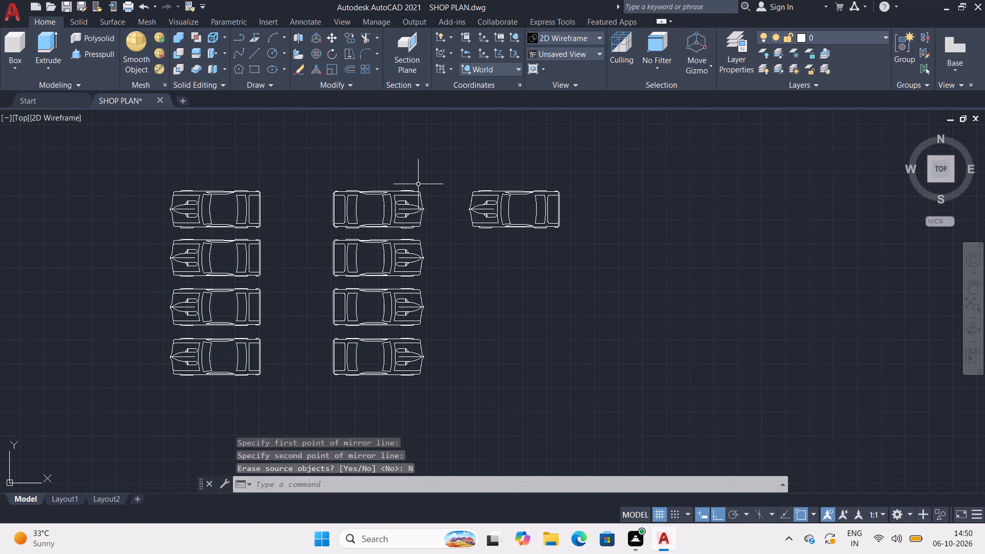
Copy the four mirrored, east-facing cars to the clipboard and paste them in the empty area south of the car columns.
{"action": "left_click_drag", "start_coordinate": [419, 184], "coordinate": [377, 381]}
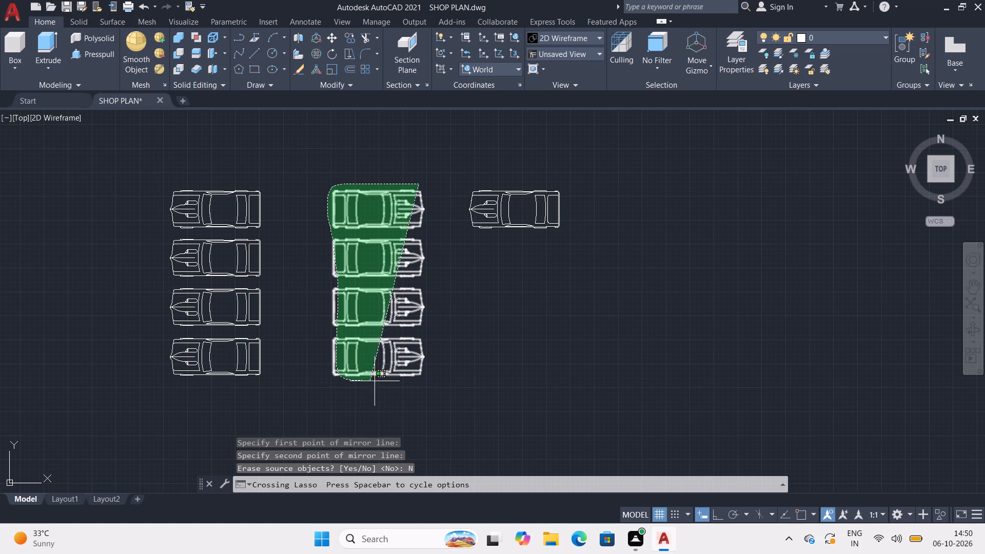
{"action": "left_click_drag", "start_coordinate": [377, 381], "coordinate": [406, 379]}
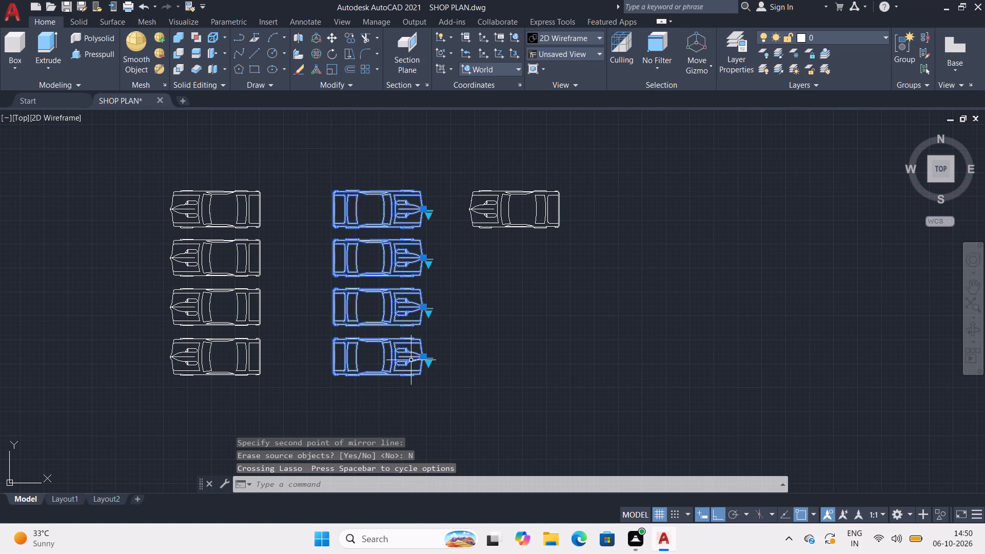
{"action": "key", "text": "ctrl+c"}
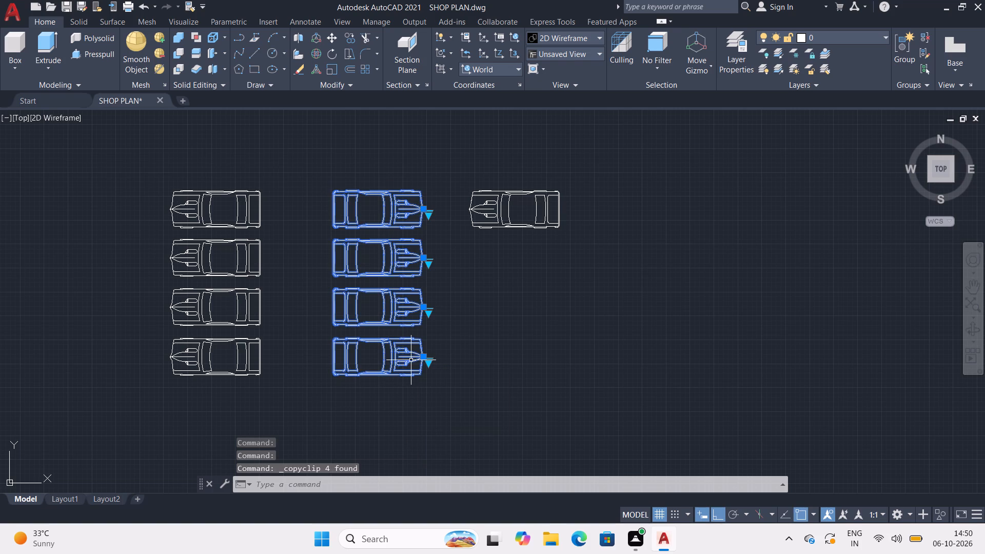
{"action": "key", "text": "ctrl+v"}
{"action": "scroll", "coordinate": [174, 330], "scroll_direction": "down", "scroll_amount": 2}
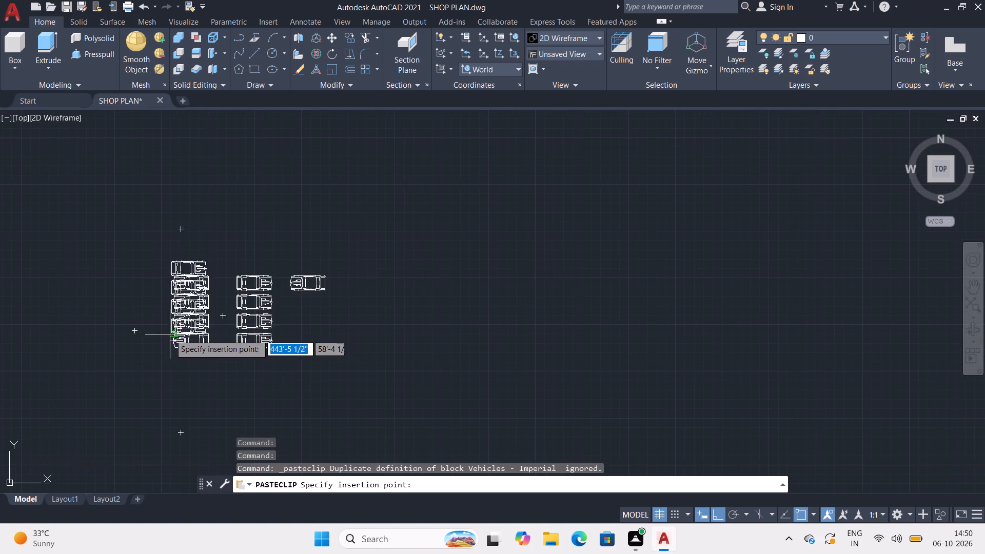
{"action": "middle_click_drag", "start_coordinate": [175, 335], "coordinate": [475, 249]}
{"action": "scroll", "coordinate": [316, 296], "scroll_direction": "down", "scroll_amount": 1}
{"action": "middle_click_drag", "start_coordinate": [246, 298], "coordinate": [397, 213]}
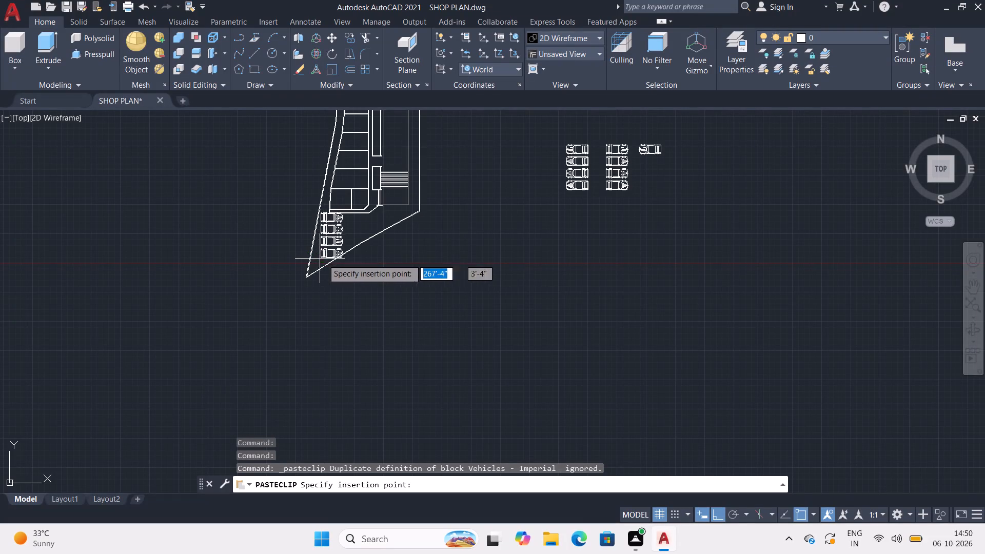
{"action": "left_click", "coordinate": [581, 286]}
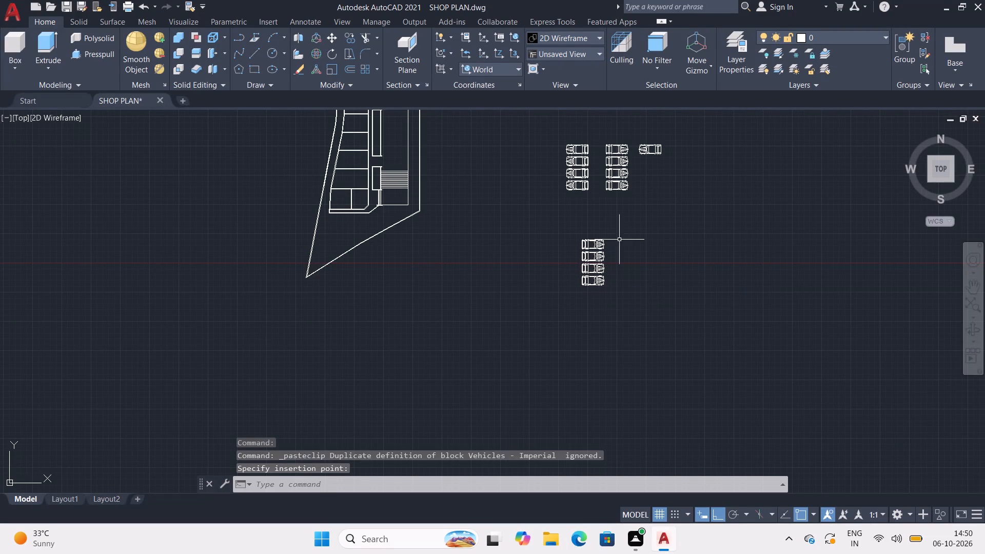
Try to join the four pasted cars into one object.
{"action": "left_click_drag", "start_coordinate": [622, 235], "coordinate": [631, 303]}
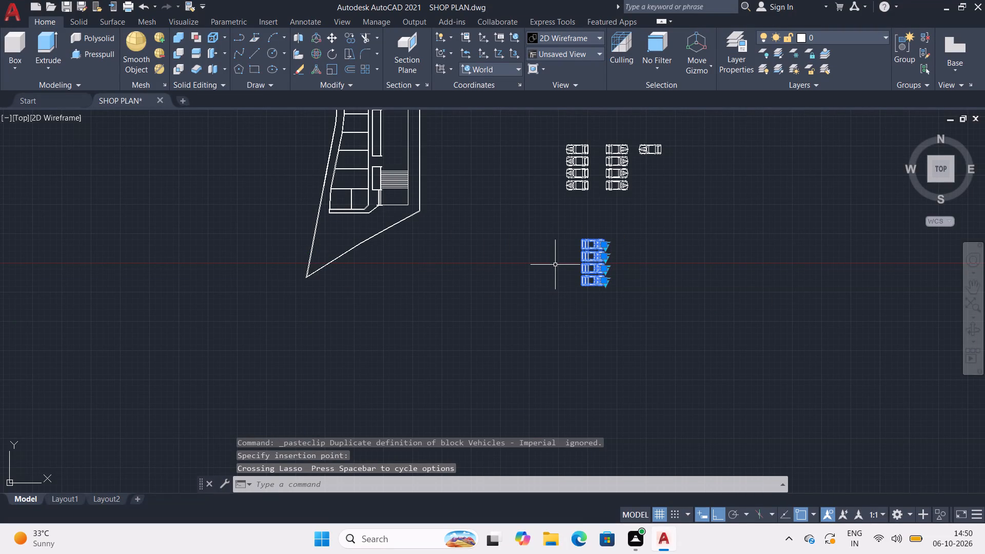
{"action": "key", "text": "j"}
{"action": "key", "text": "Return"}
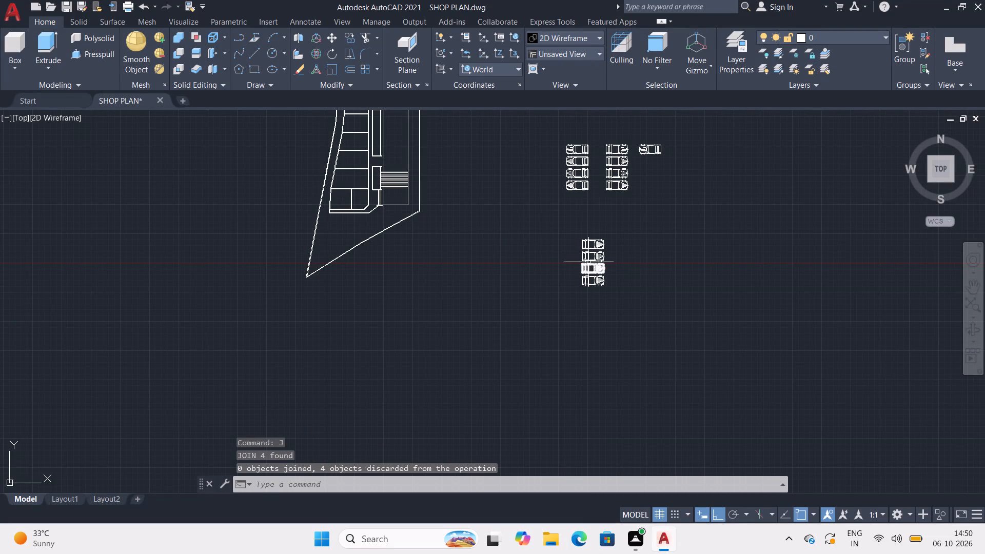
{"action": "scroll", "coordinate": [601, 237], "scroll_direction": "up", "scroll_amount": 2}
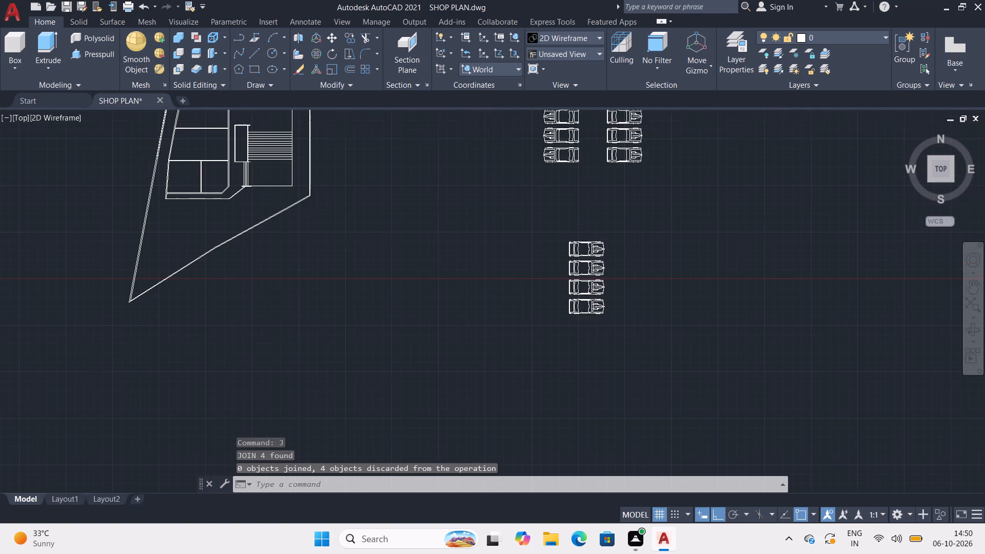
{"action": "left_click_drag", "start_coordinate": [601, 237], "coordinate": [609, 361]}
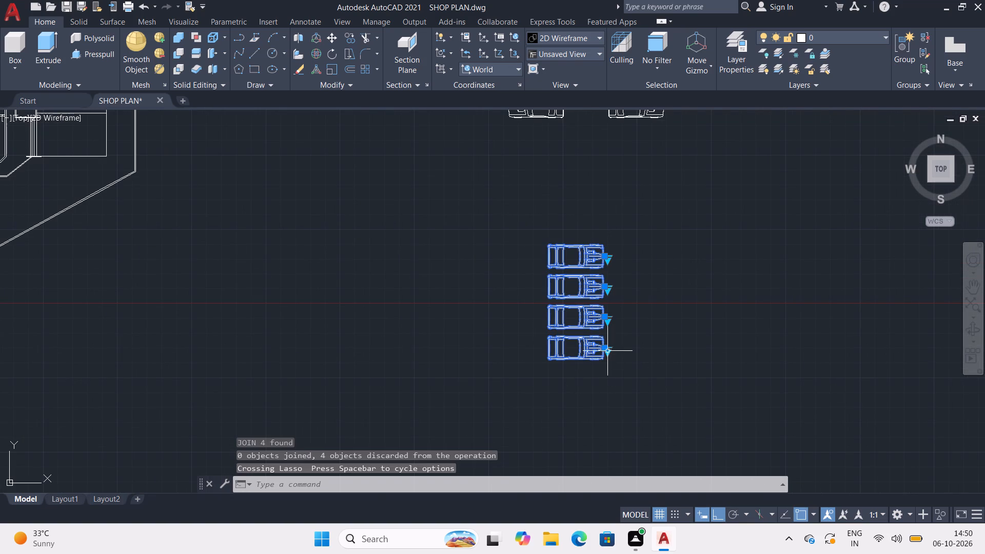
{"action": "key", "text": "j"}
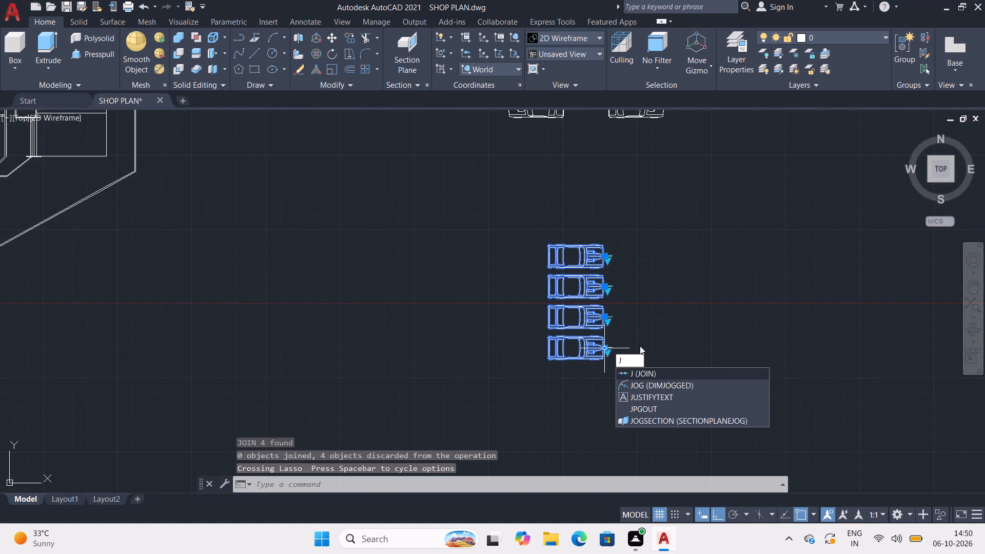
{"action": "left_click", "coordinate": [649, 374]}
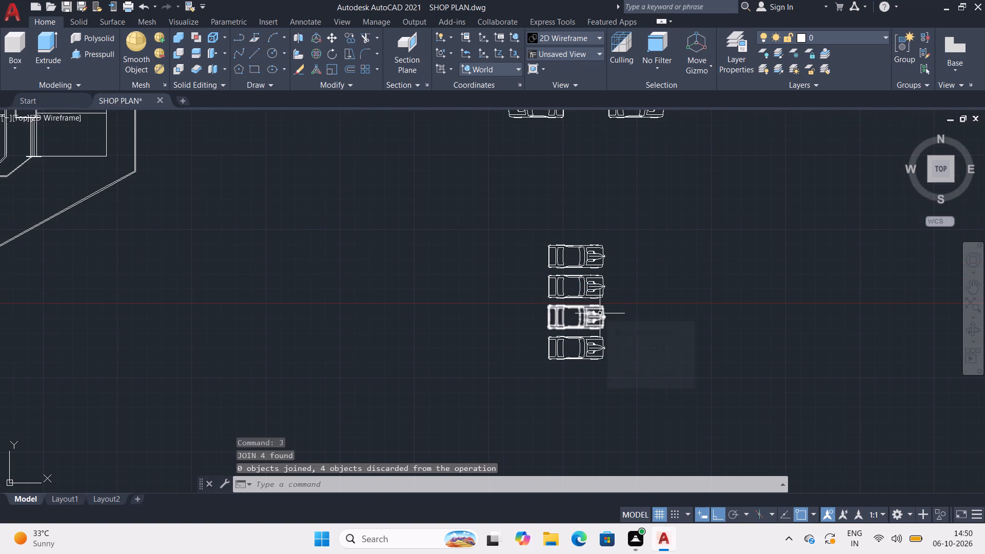
Scale the four pasted cars down slightly, using a base point just west of their column.
{"action": "left_click_drag", "start_coordinate": [610, 246], "coordinate": [530, 282]}
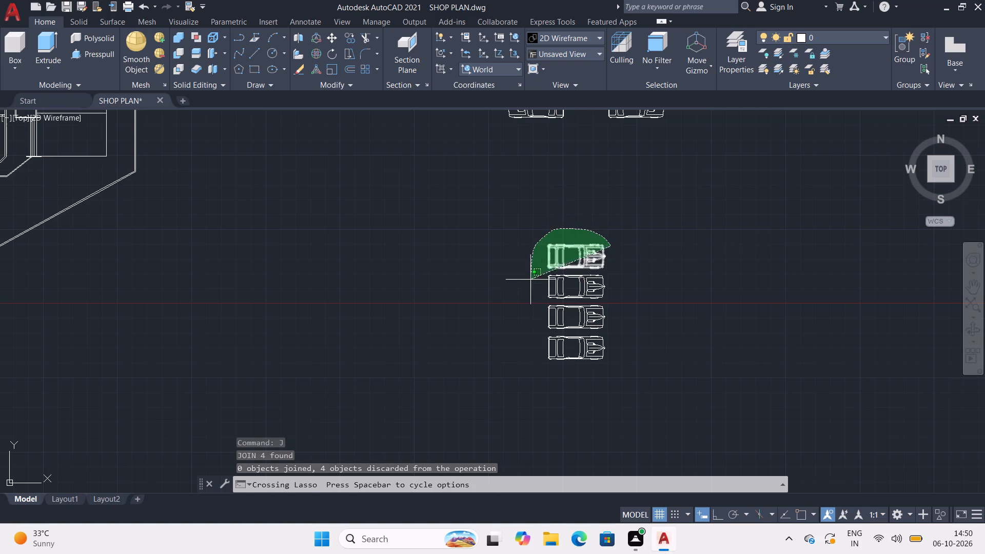
{"action": "left_click_drag", "start_coordinate": [530, 282], "coordinate": [612, 378]}
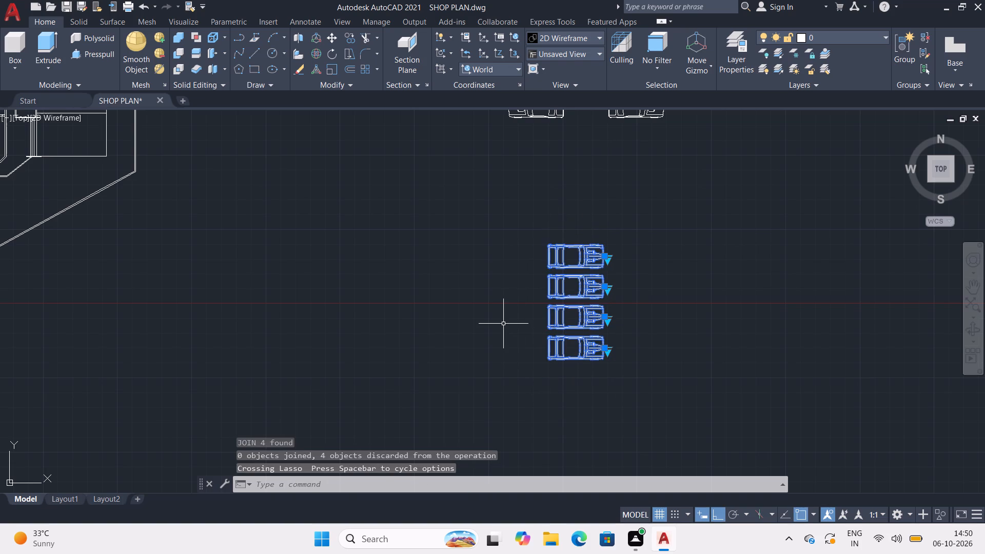
{"action": "type", "text": "SC"}
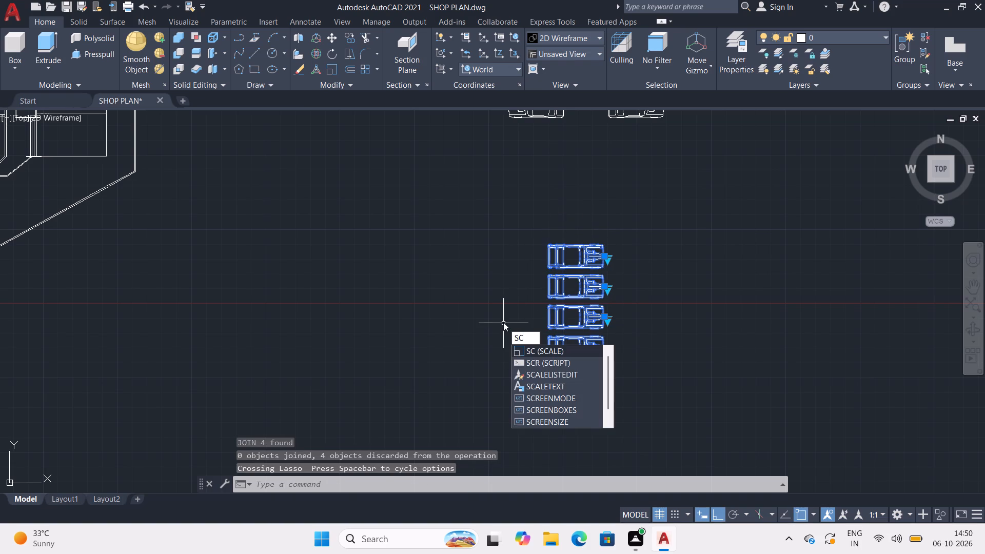
{"action": "key", "text": "Return"}
{"action": "left_click", "coordinate": [509, 322]}
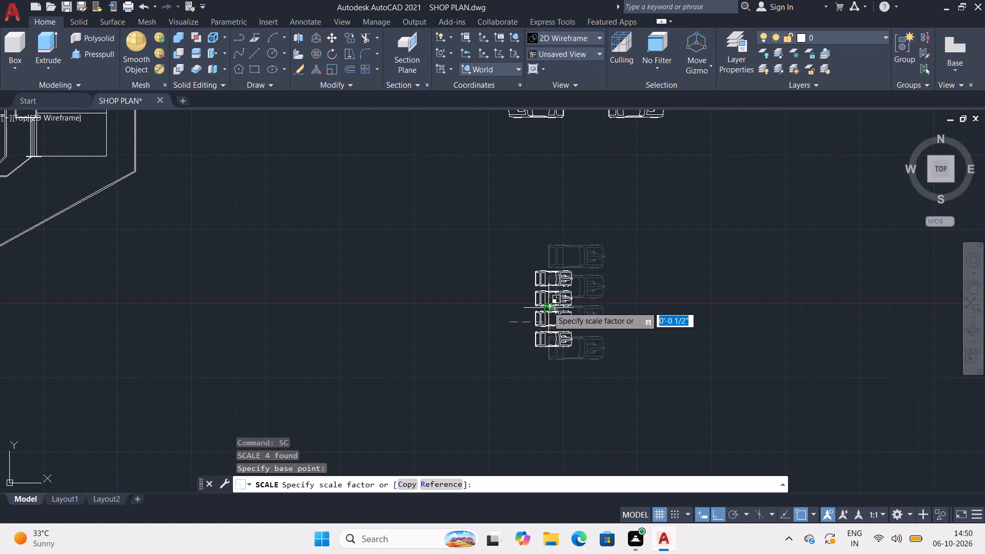
{"action": "left_click", "coordinate": [560, 301]}
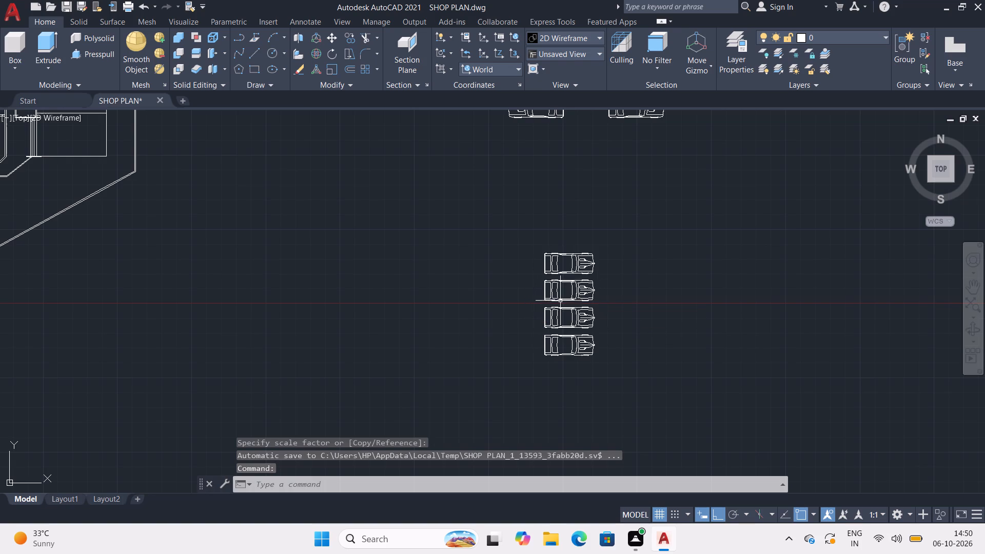
Copy the four scaled-down cars to the clipboard and paste them in the site's southern tip, just below the building.
{"action": "left_click_drag", "start_coordinate": [614, 244], "coordinate": [586, 352]}
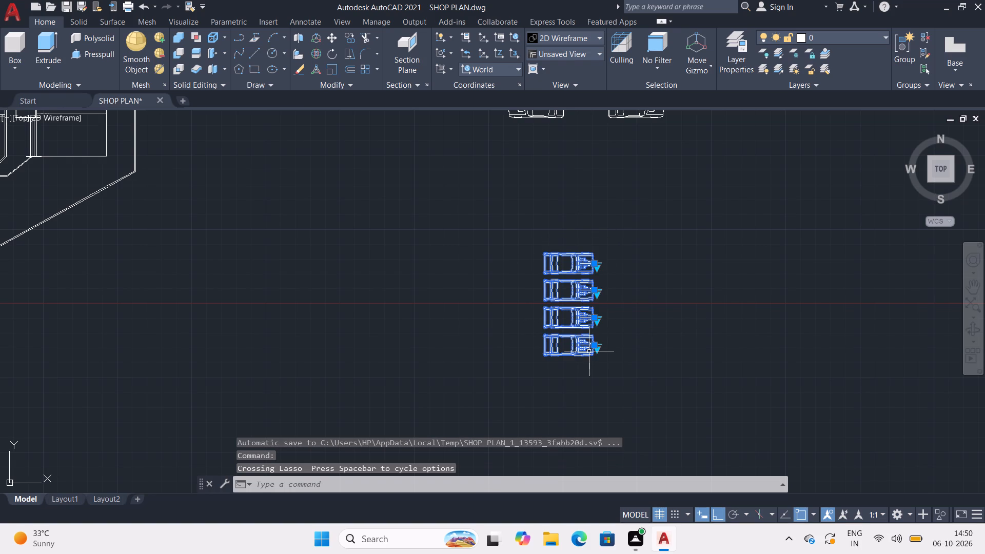
{"action": "key", "text": "ctrl+c"}
{"action": "key", "text": "ctrl+v"}
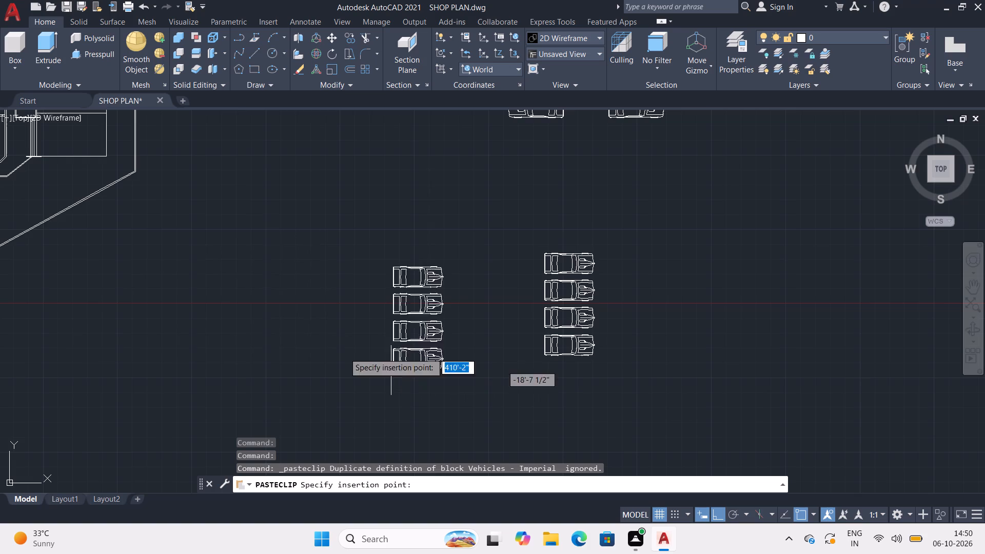
{"action": "middle_click_drag", "start_coordinate": [5, 300], "coordinate": [546, 274]}
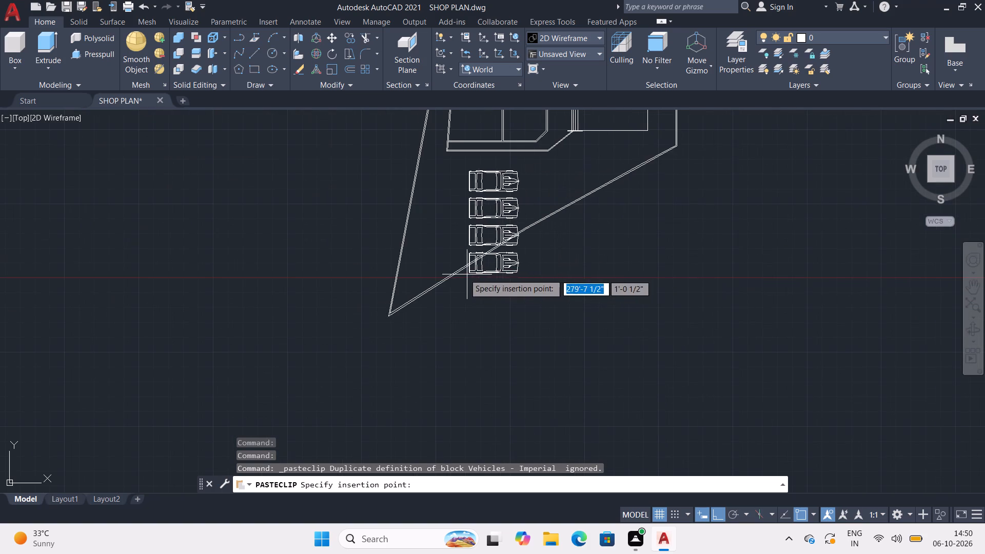
{"action": "left_click", "coordinate": [424, 259]}
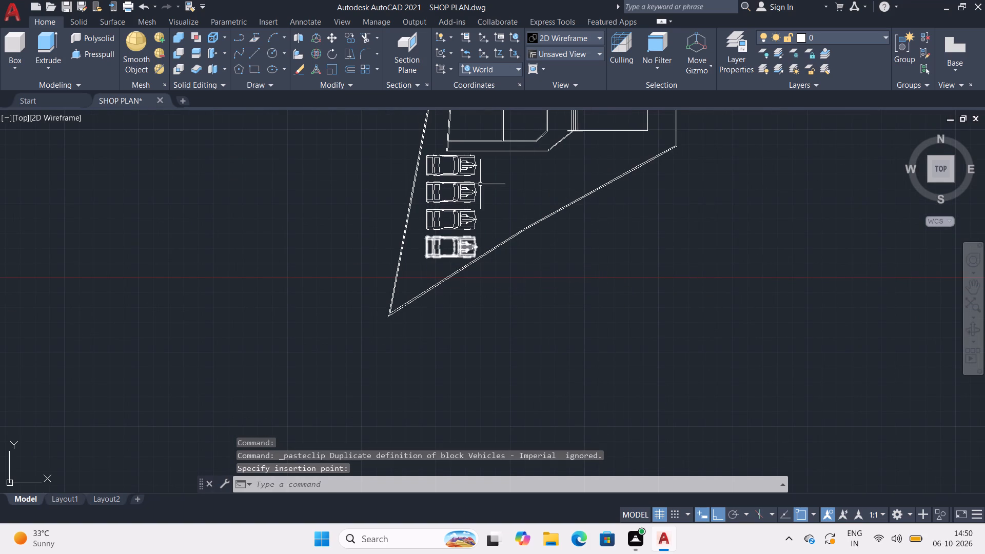
Scale the four cars in the southern tip down slightly, using a base point at the southernmost car's rear corner.
{"action": "left_click_drag", "start_coordinate": [486, 166], "coordinate": [439, 220]}
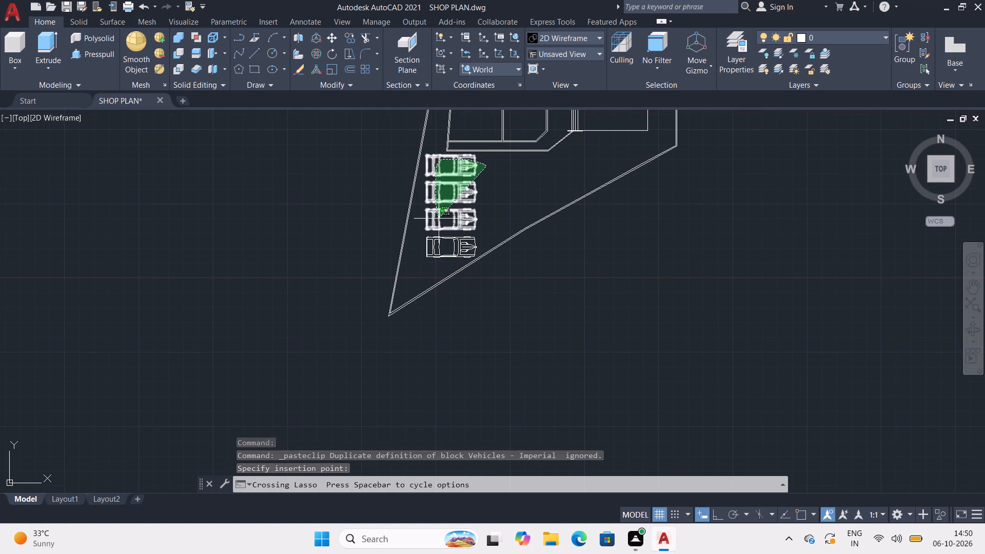
{"action": "left_click_drag", "start_coordinate": [439, 220], "coordinate": [454, 252]}
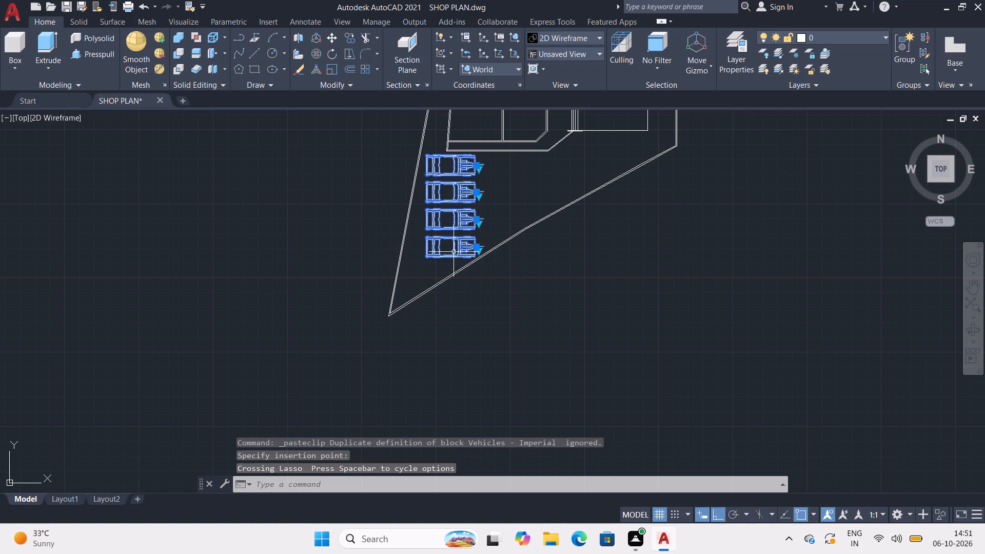
{"action": "type", "text": "SC"}
{"action": "key", "text": "Return"}
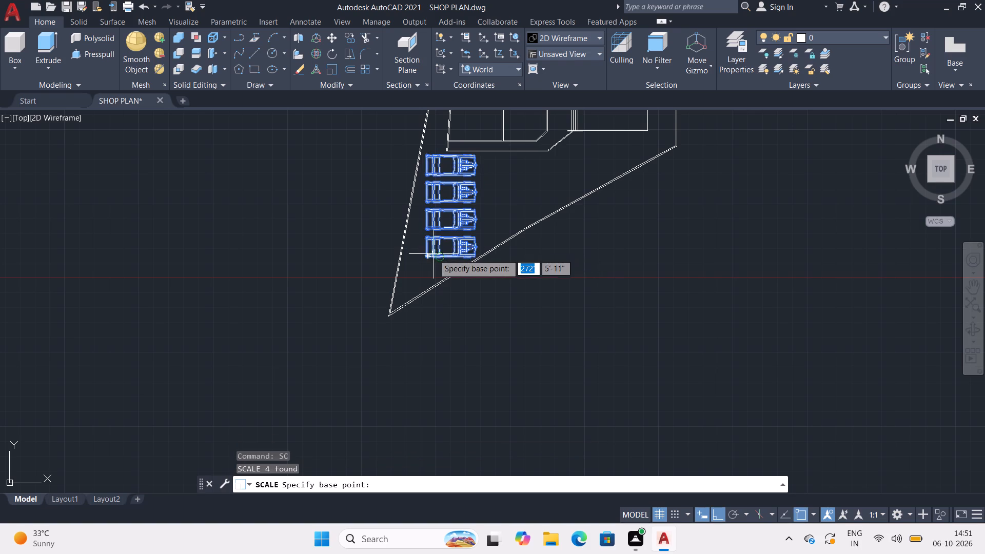
{"action": "left_click", "coordinate": [434, 253]}
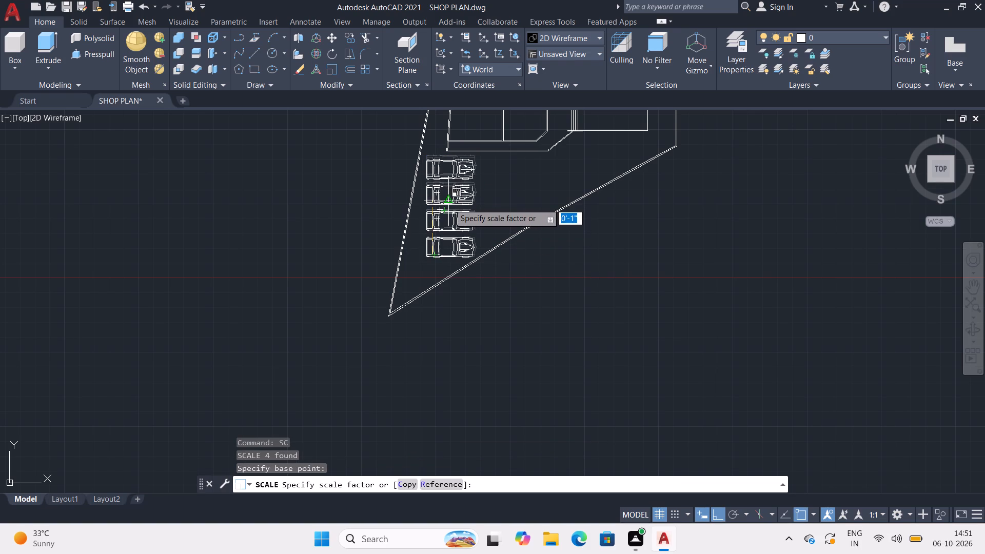
{"action": "left_click", "coordinate": [449, 204]}
Delete the leftover column of four cars south of the car columns outside the site.
{"action": "scroll", "coordinate": [497, 196], "scroll_direction": "down", "scroll_amount": 1}
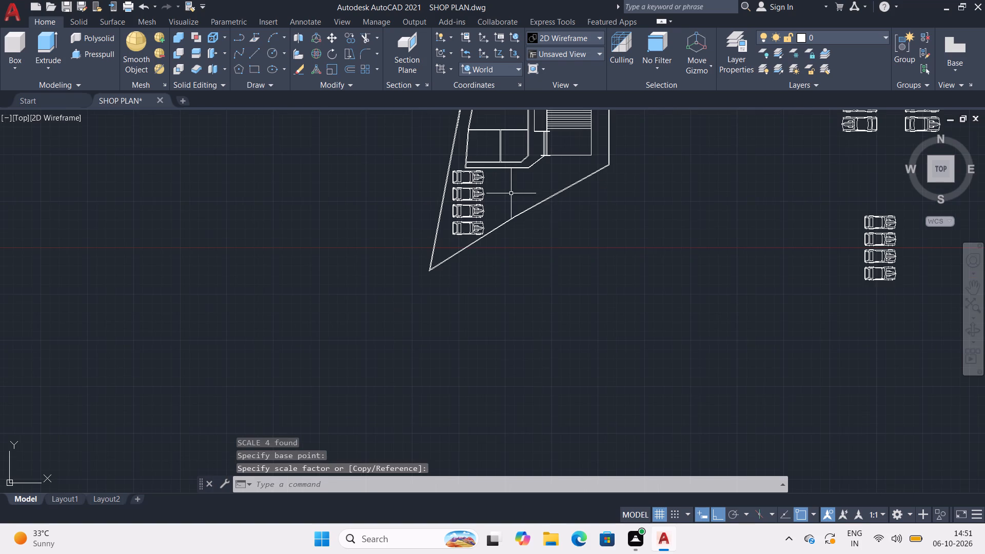
{"action": "middle_click_drag", "start_coordinate": [498, 208], "coordinate": [297, 289]}
{"action": "middle_click_drag", "start_coordinate": [620, 264], "coordinate": [547, 308]}
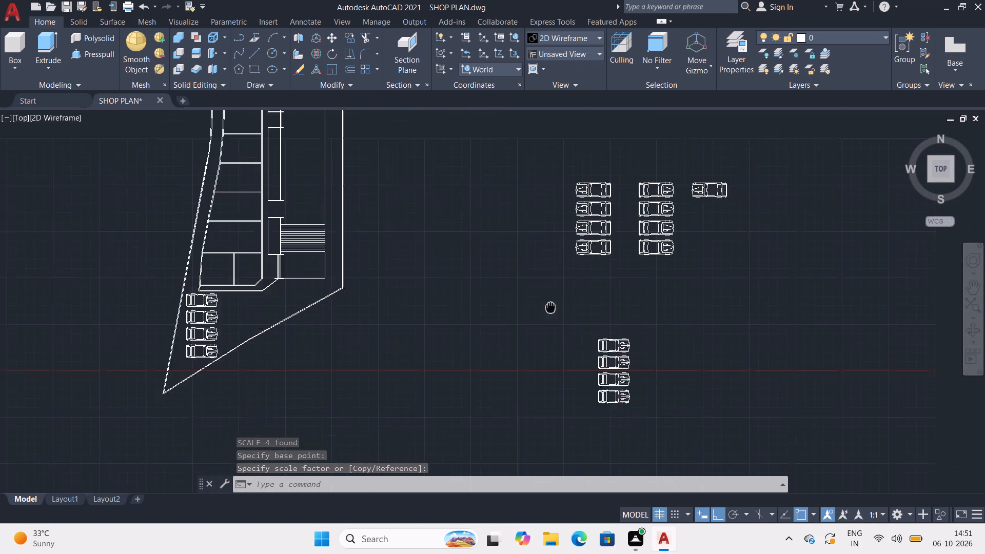
{"action": "middle_click_drag", "start_coordinate": [547, 308], "coordinate": [453, 373]}
{"action": "middle_click", "coordinate": [455, 316]}
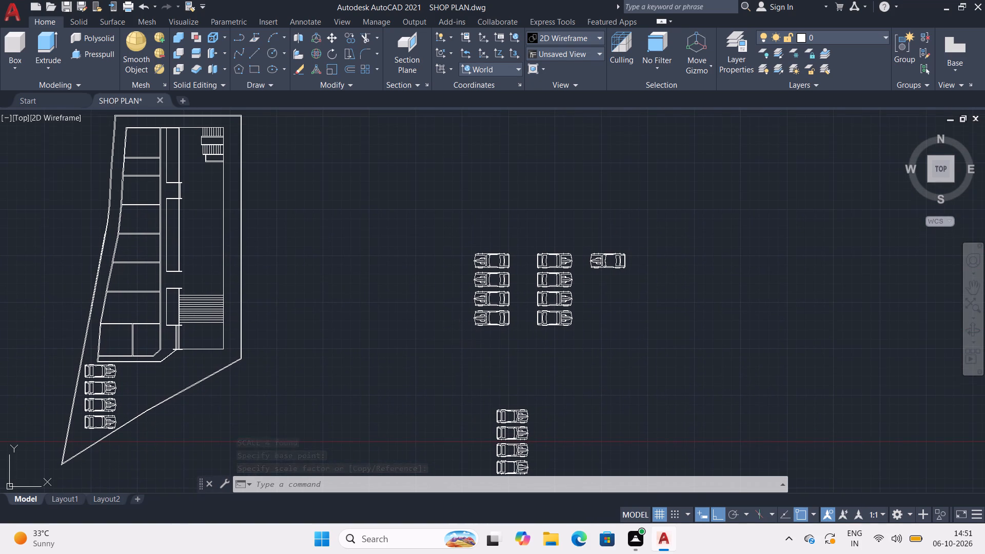
{"action": "middle_click_drag", "start_coordinate": [528, 328], "coordinate": [525, 254]}
{"action": "left_click_drag", "start_coordinate": [549, 299], "coordinate": [503, 323]}
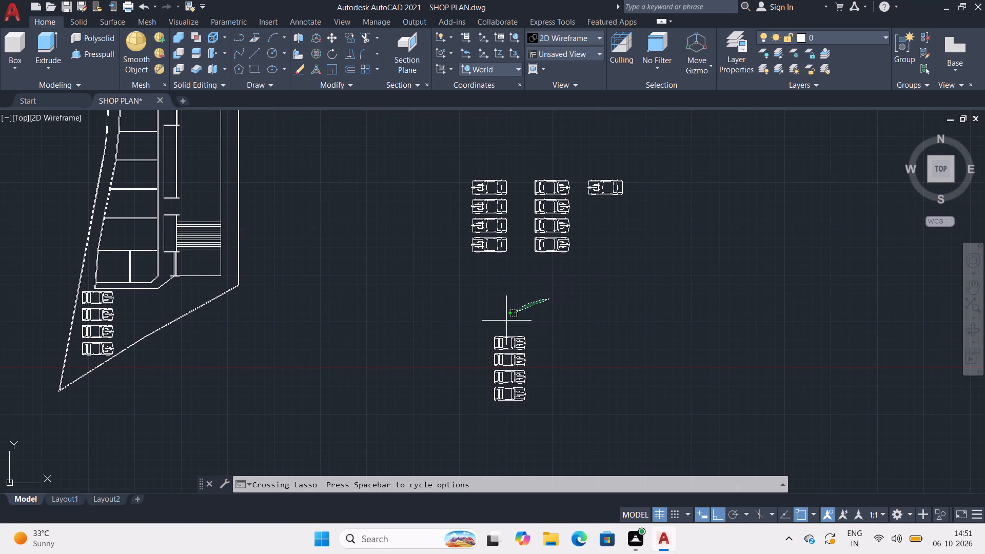
{"action": "left_click_drag", "start_coordinate": [503, 323], "coordinate": [555, 426]}
{"action": "key", "text": "Delete"}
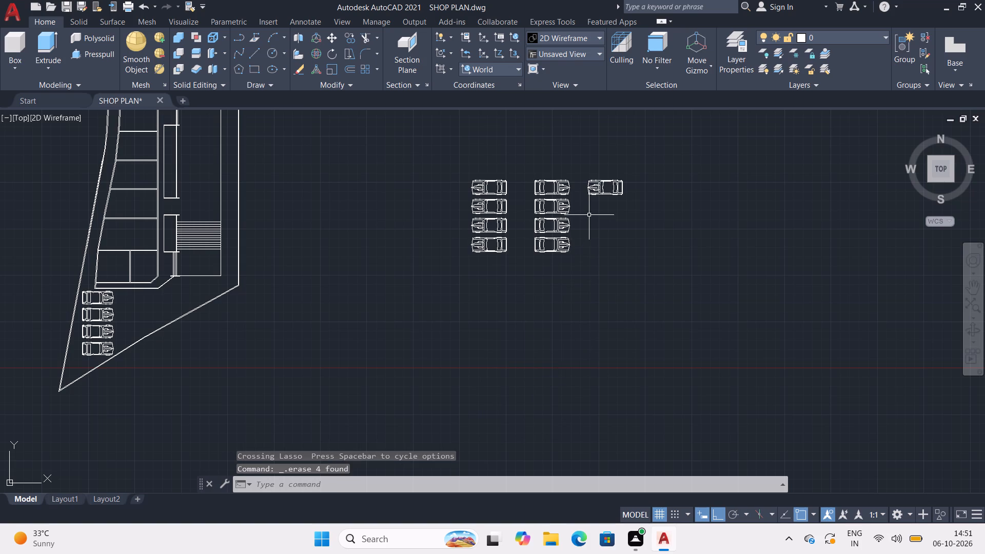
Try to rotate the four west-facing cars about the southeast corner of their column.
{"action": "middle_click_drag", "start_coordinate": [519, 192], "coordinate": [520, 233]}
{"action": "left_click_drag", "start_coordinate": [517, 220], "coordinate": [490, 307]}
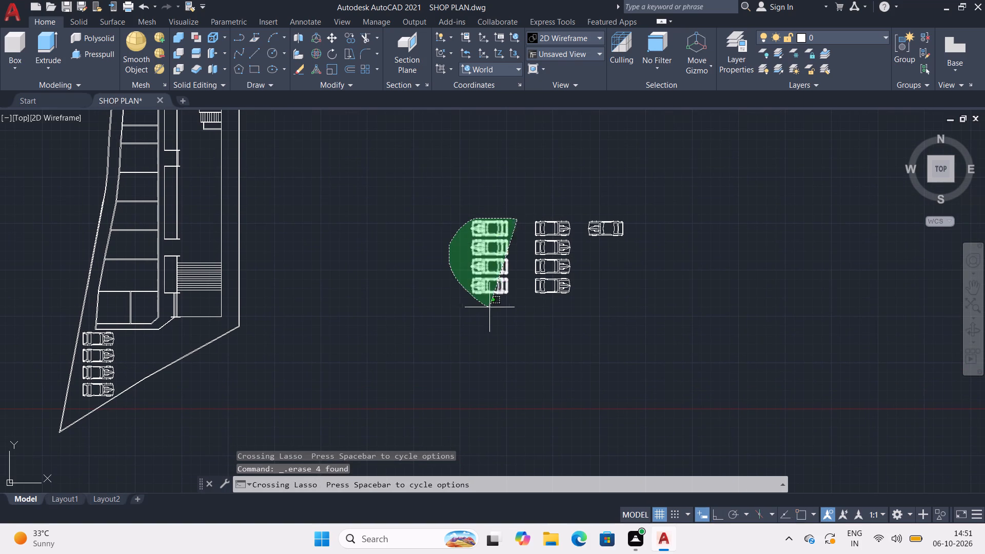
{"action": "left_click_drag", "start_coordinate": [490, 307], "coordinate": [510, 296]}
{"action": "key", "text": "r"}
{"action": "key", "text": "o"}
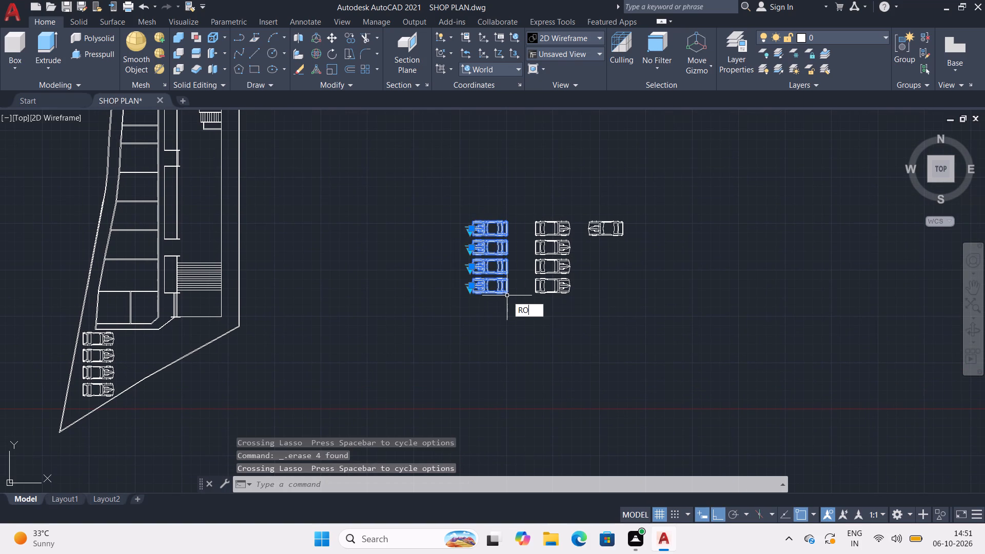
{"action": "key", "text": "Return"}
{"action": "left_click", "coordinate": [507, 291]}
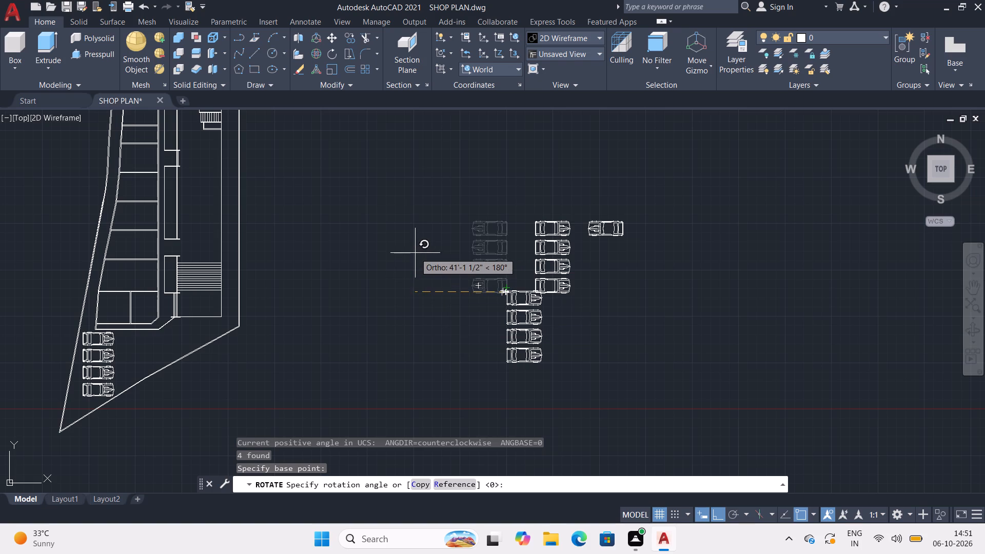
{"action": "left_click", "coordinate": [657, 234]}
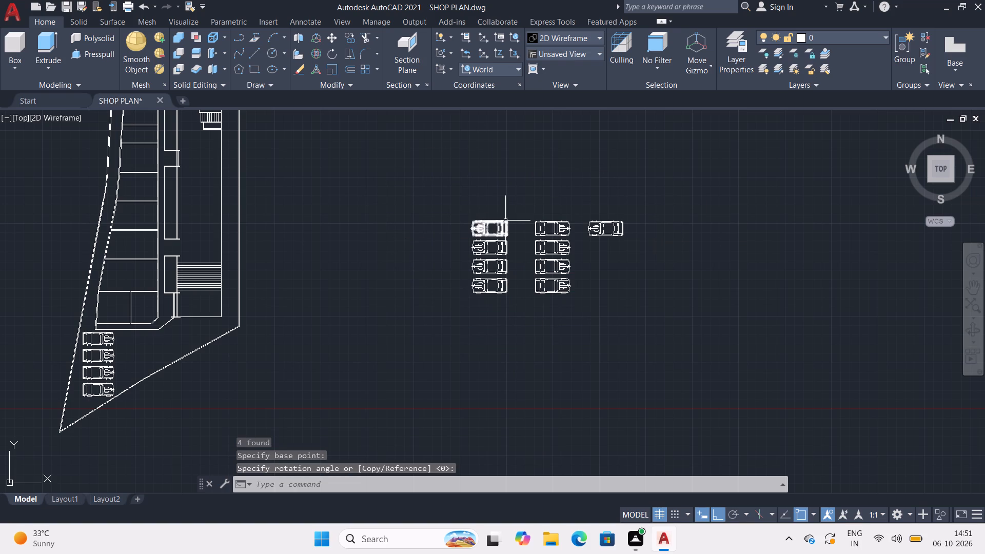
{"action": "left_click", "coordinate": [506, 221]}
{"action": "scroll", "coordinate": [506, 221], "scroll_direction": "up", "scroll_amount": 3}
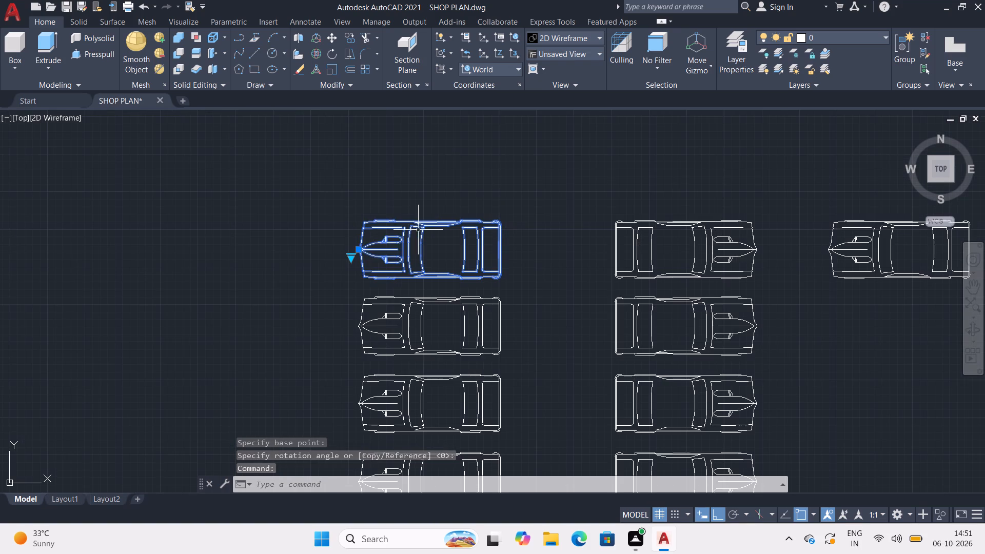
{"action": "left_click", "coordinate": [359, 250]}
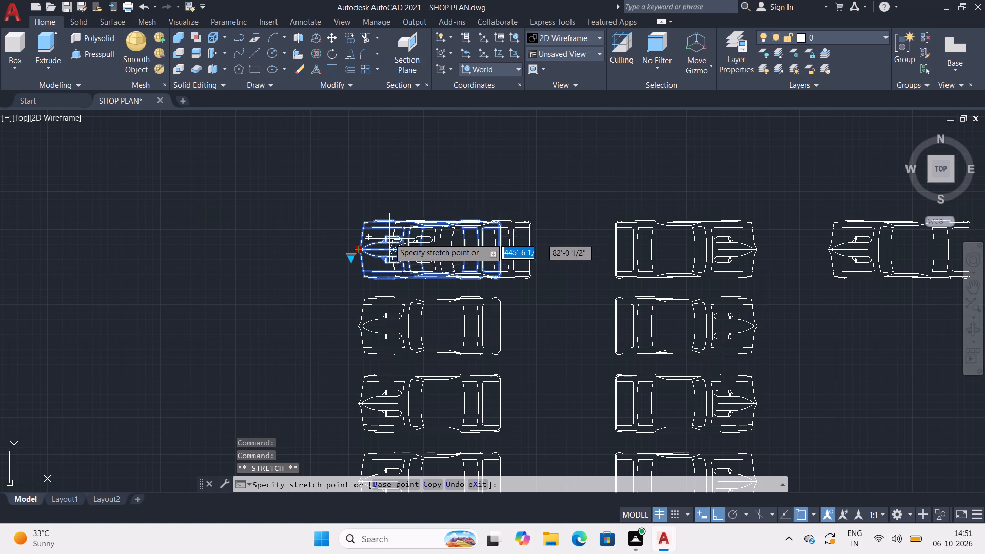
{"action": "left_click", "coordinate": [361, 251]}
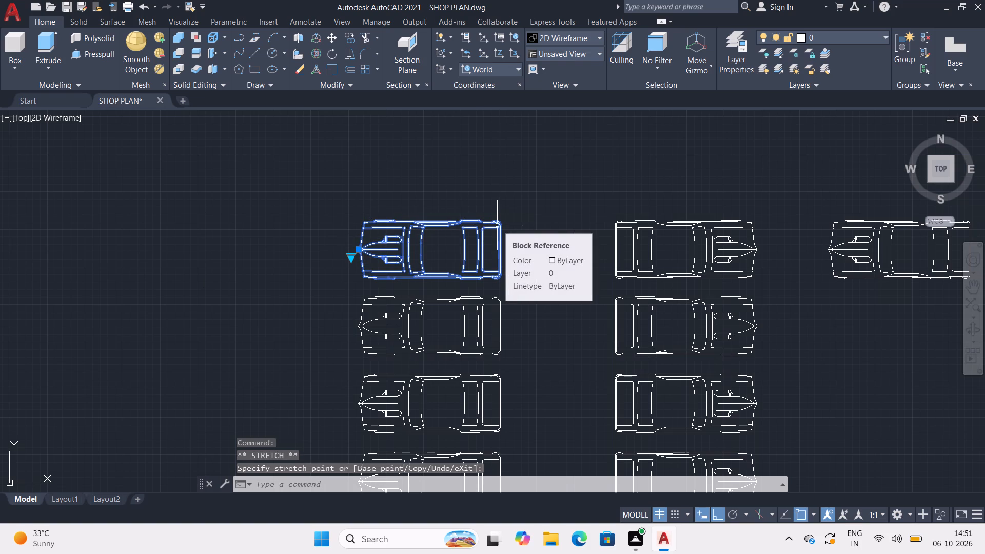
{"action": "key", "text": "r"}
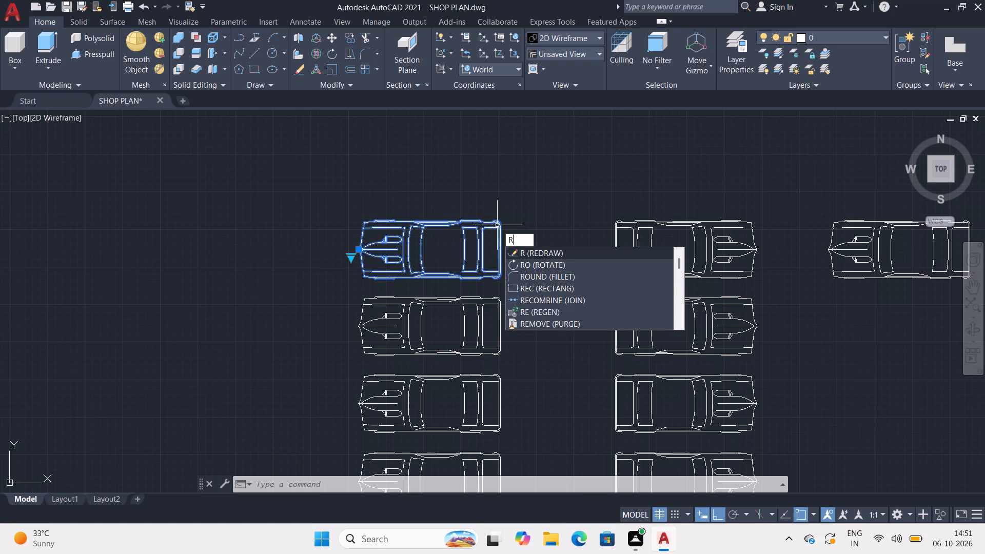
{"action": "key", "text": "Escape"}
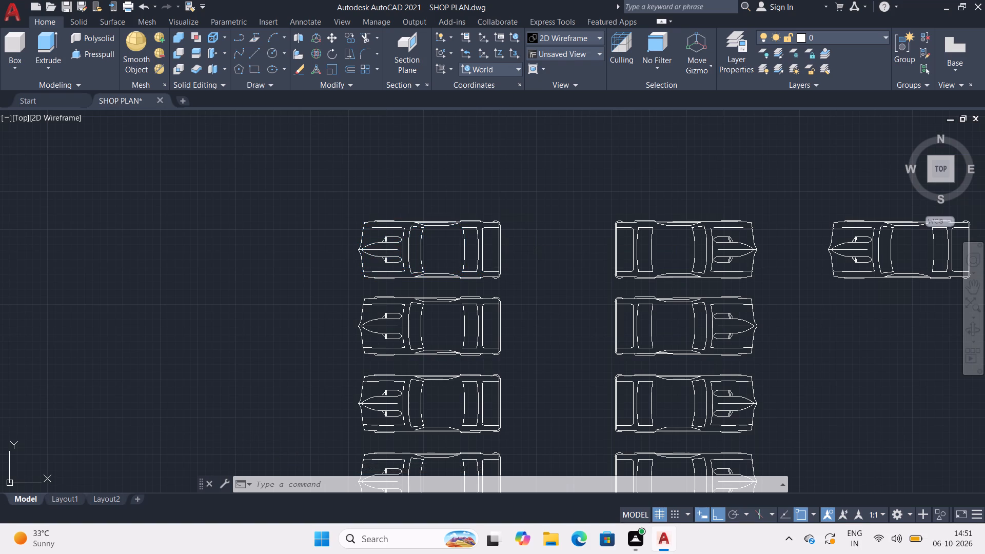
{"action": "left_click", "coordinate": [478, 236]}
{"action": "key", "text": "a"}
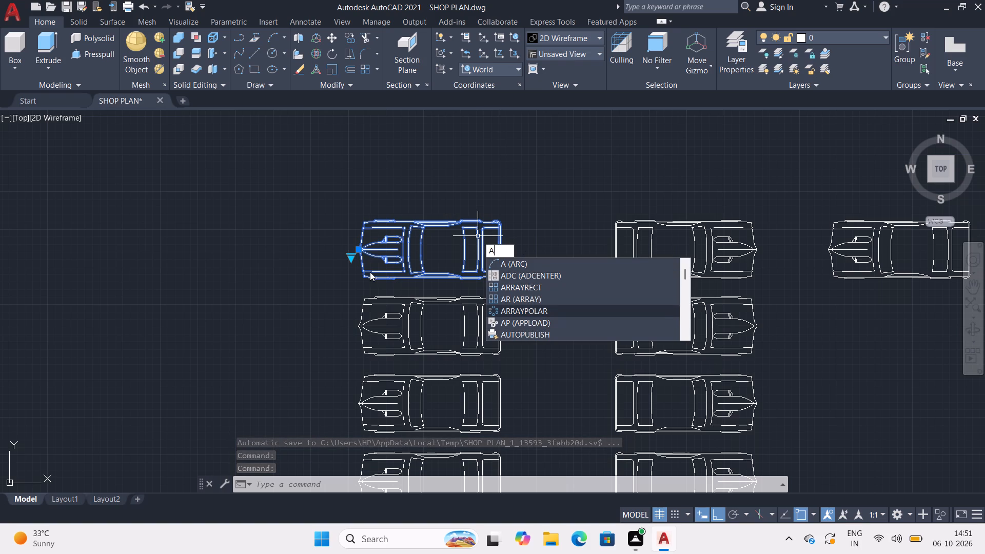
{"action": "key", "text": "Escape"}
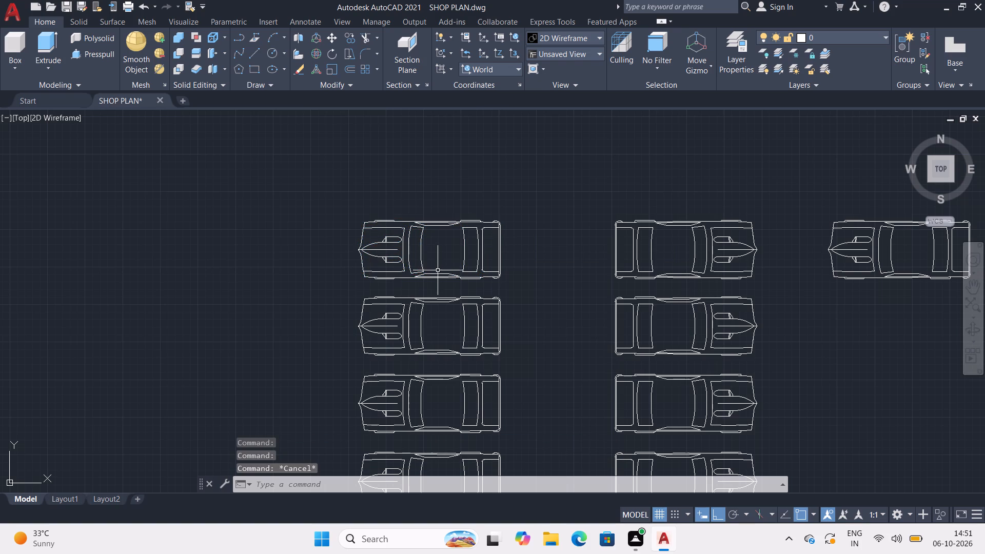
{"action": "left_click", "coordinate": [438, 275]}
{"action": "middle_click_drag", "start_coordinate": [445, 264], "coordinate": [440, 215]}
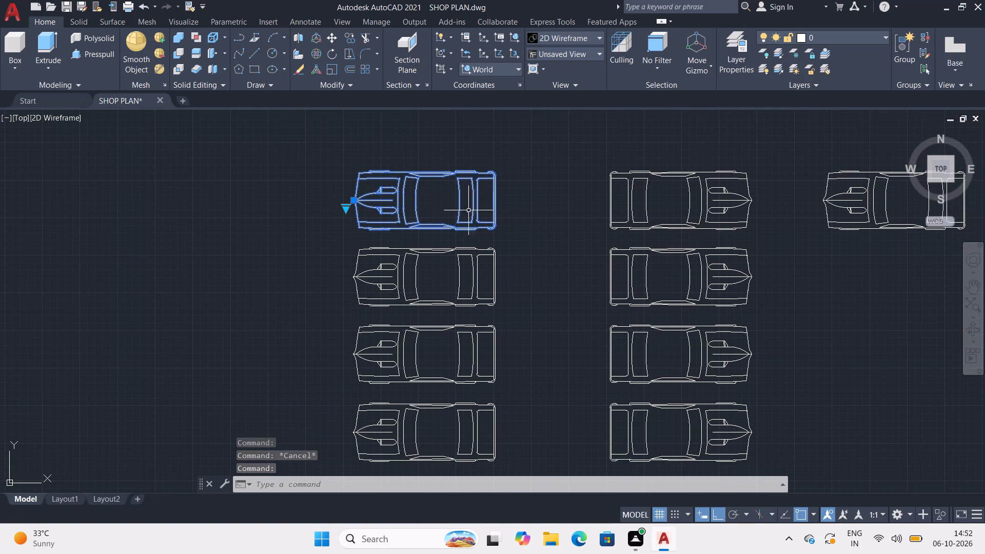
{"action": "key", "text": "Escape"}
Paste another copy of the four small east-facing cars in the empty area just east of the site boundary.
{"action": "scroll", "coordinate": [232, 194], "scroll_direction": "down", "scroll_amount": 4}
{"action": "middle_click_drag", "start_coordinate": [180, 209], "coordinate": [469, 235]}
{"action": "scroll", "coordinate": [334, 235], "scroll_direction": "up", "scroll_amount": 2}
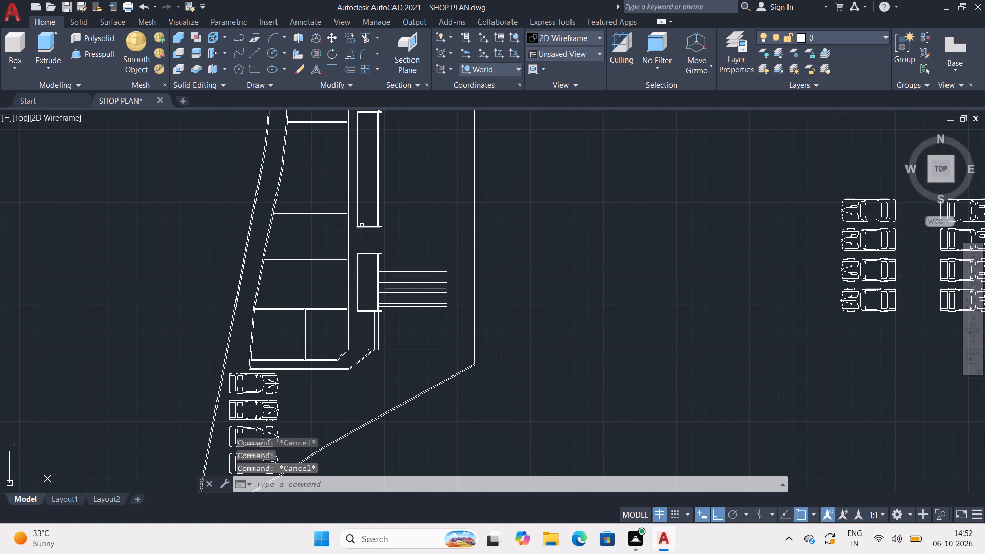
{"action": "key", "text": "ctrl+v"}
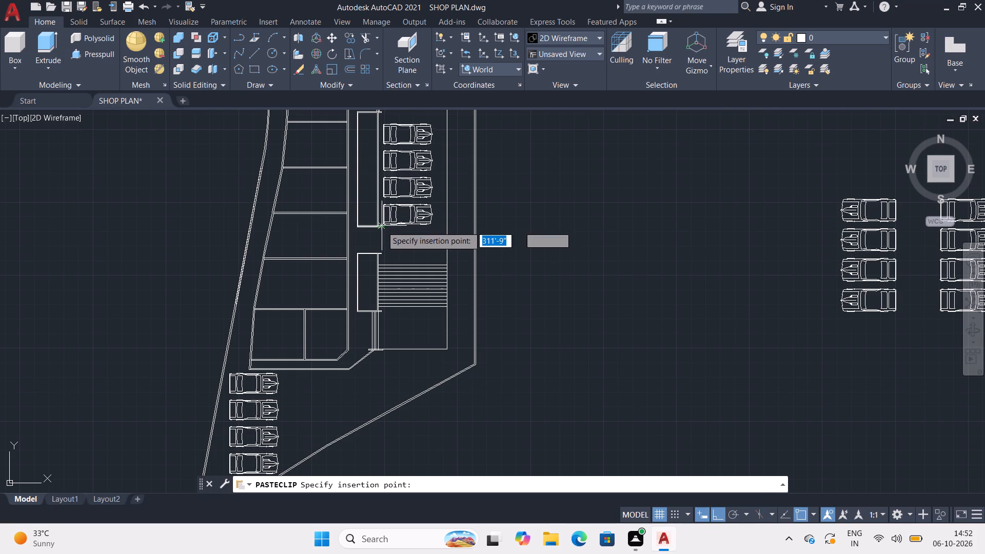
{"action": "left_click", "coordinate": [603, 249]}
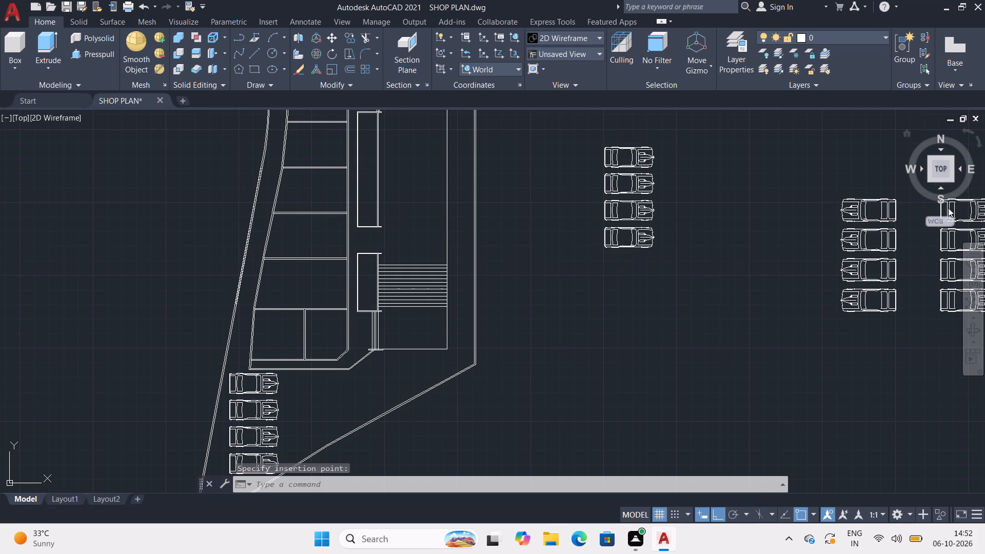
Copy the column of four west-facing cars outside the site and paste it in the bay just north of the closely spaced parallel lines.
{"action": "middle_click_drag", "start_coordinate": [858, 207], "coordinate": [747, 209]}
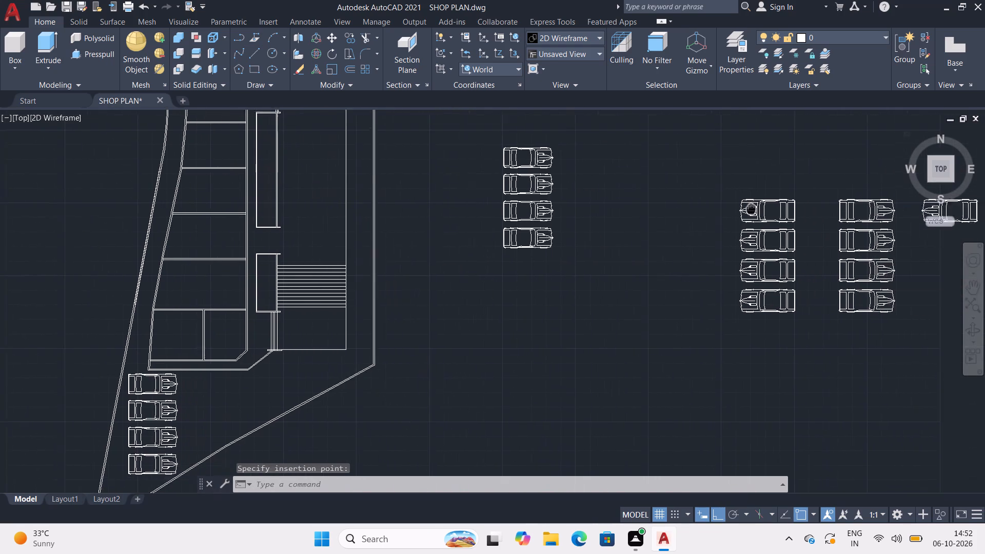
{"action": "middle_click_drag", "start_coordinate": [747, 209], "coordinate": [707, 214]}
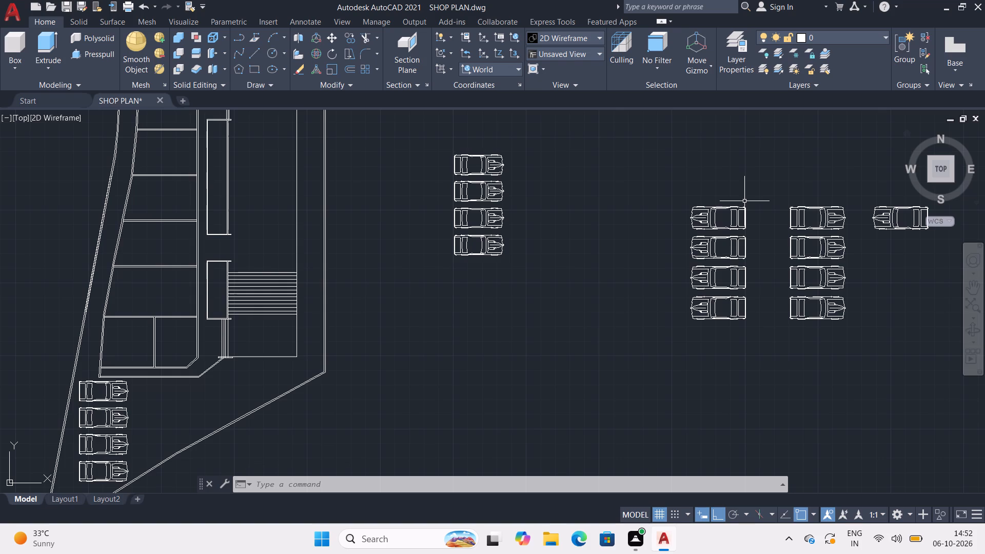
{"action": "left_click_drag", "start_coordinate": [772, 195], "coordinate": [756, 199]}
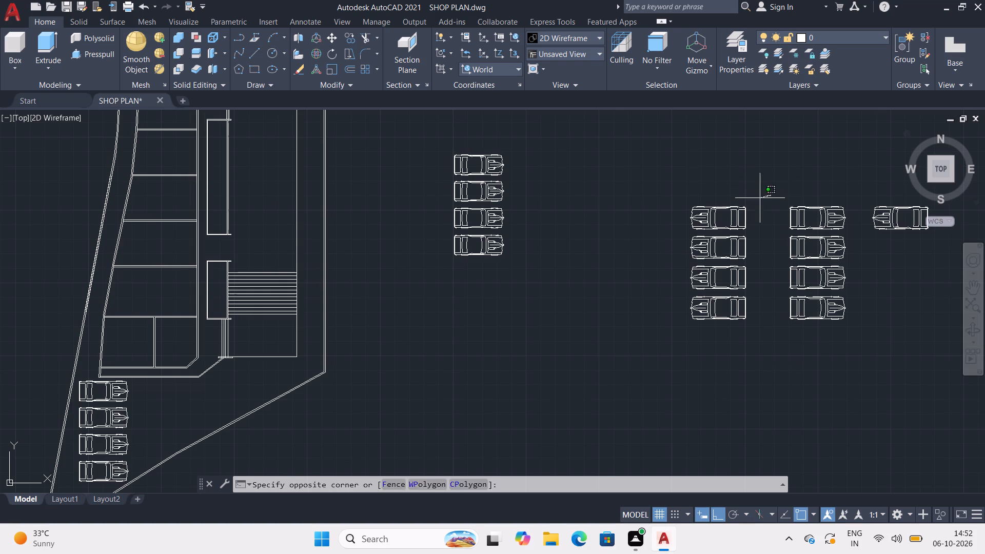
{"action": "left_click_drag", "start_coordinate": [756, 199], "coordinate": [721, 364]}
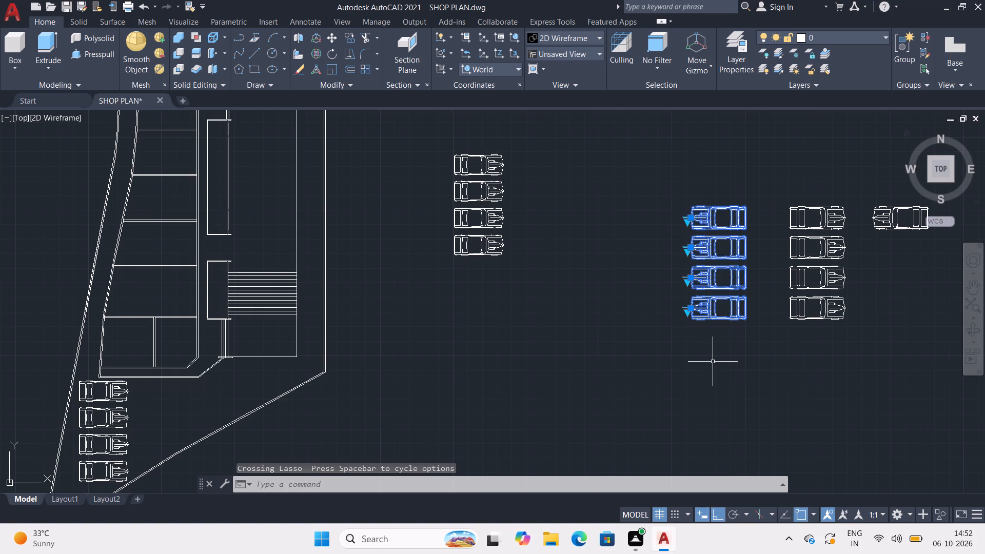
{"action": "key", "text": "ctrl+c"}
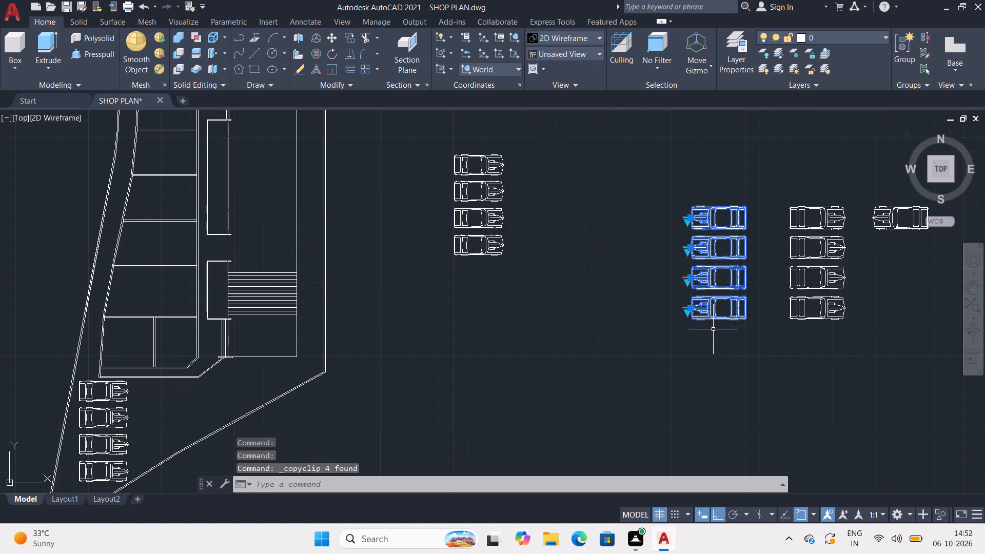
{"action": "key", "text": "ctrl+v"}
{"action": "middle_click_drag", "start_coordinate": [527, 225], "coordinate": [526, 225]}
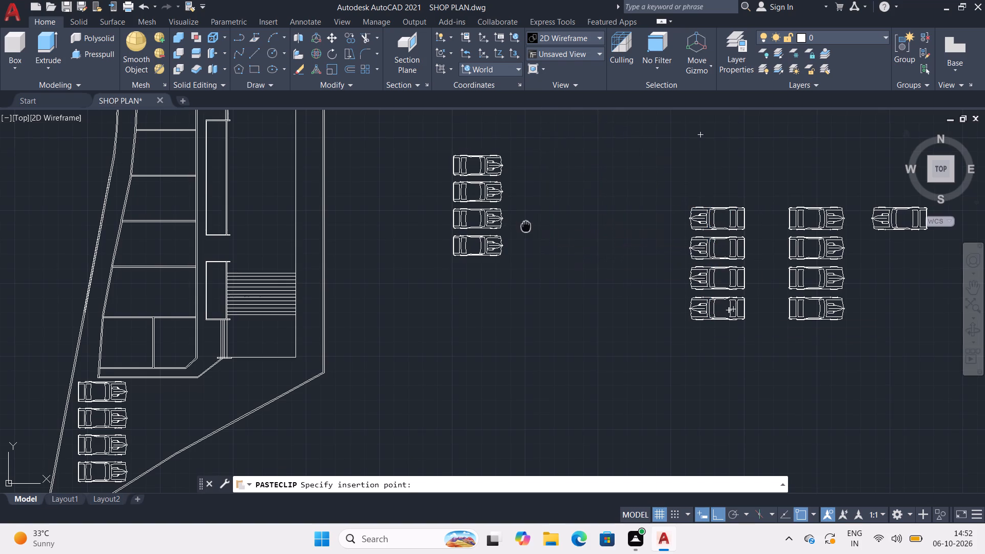
{"action": "middle_click_drag", "start_coordinate": [526, 225], "coordinate": [598, 280]}
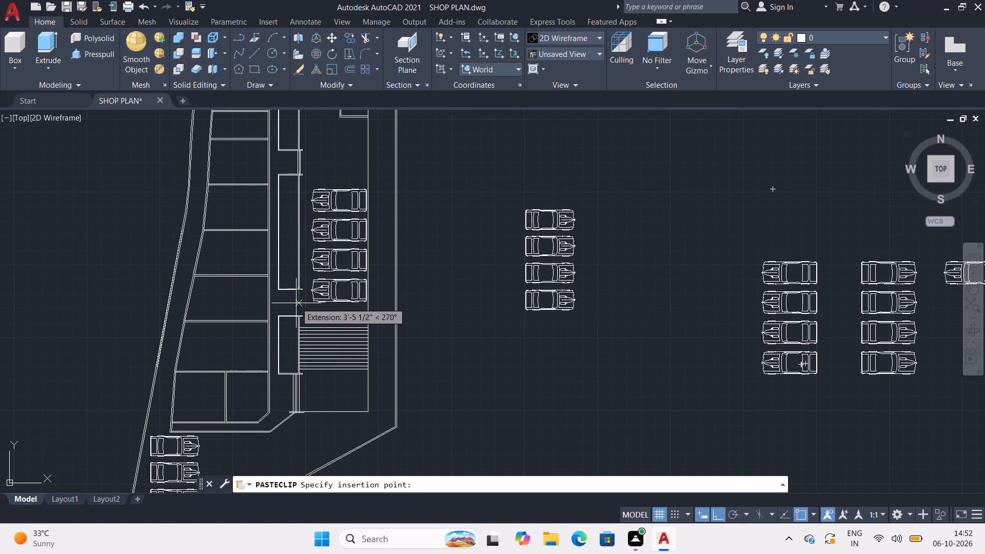
{"action": "middle_click_drag", "start_coordinate": [291, 311], "coordinate": [293, 320]}
{"action": "scroll", "coordinate": [293, 321], "scroll_direction": "up", "scroll_amount": 1}
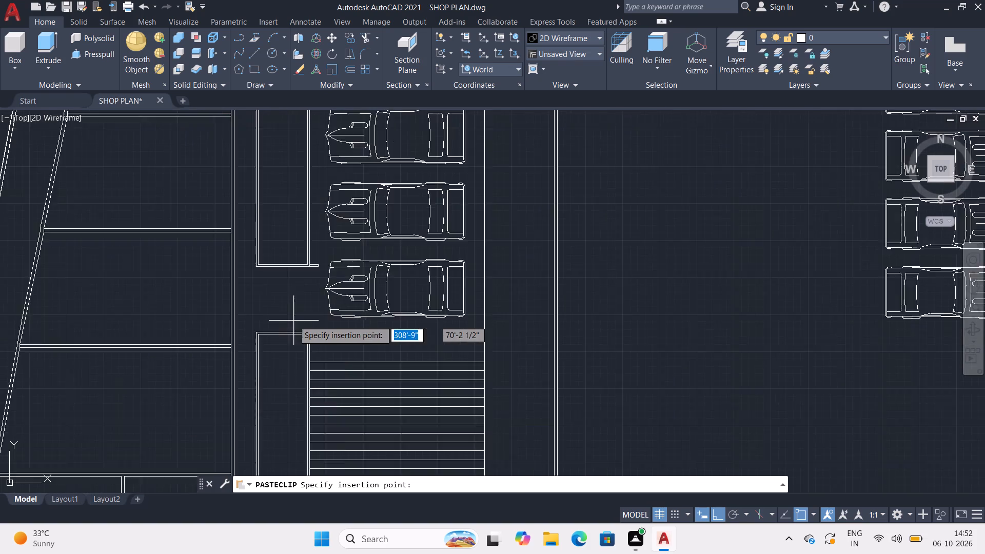
{"action": "scroll", "coordinate": [293, 321], "scroll_direction": "up", "scroll_amount": 2}
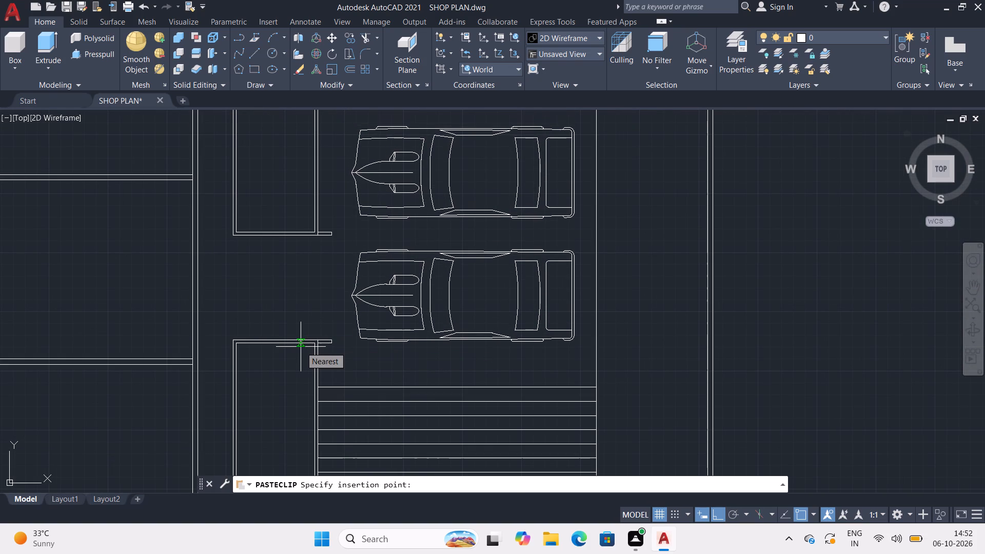
{"action": "left_click", "coordinate": [298, 361]}
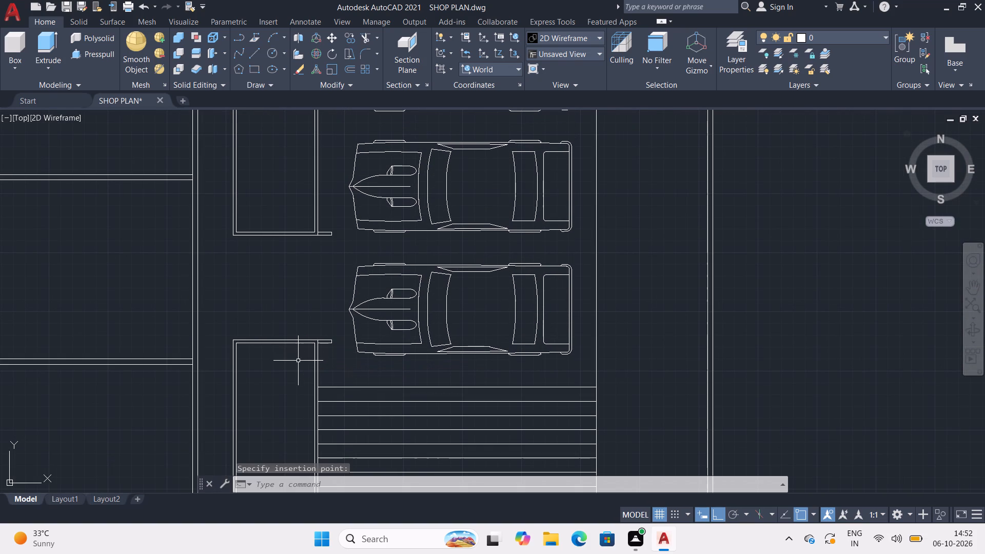
Copy the two northernmost west-facing cars outside the site and paste them directly north of the four cars in the bay.
{"action": "scroll", "coordinate": [378, 233], "scroll_direction": "down", "scroll_amount": 3}
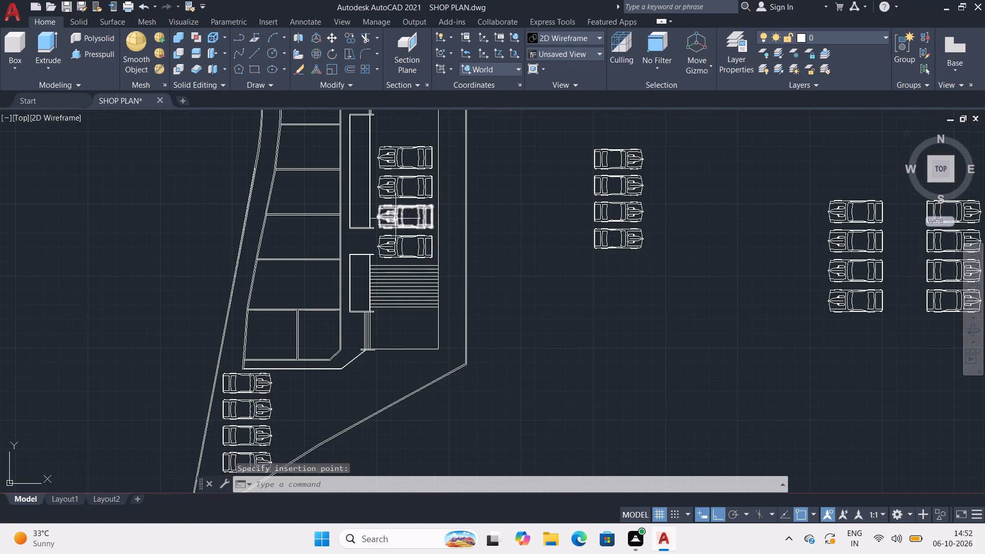
{"action": "middle_click_drag", "start_coordinate": [398, 216], "coordinate": [401, 340]}
{"action": "middle_click_drag", "start_coordinate": [688, 283], "coordinate": [309, 264]}
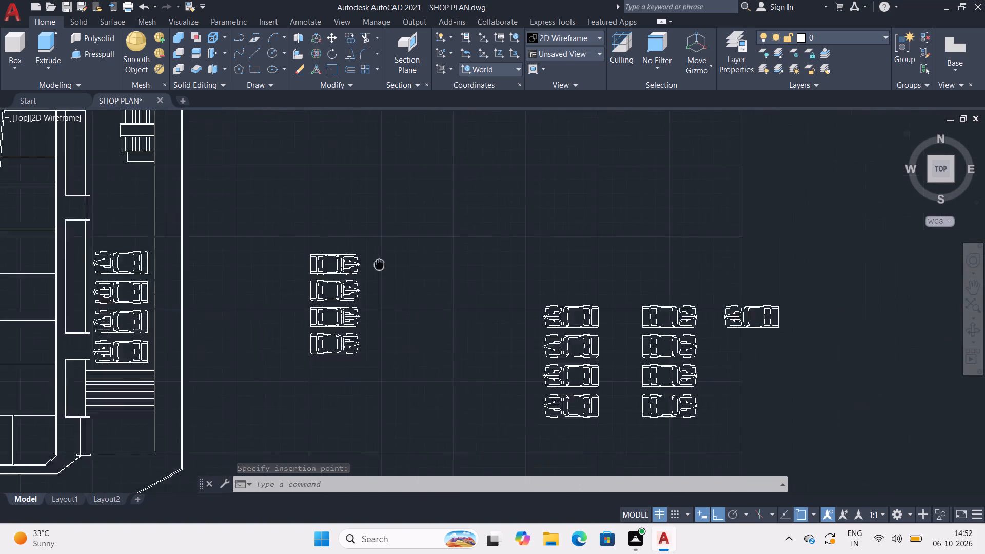
{"action": "middle_click_drag", "start_coordinate": [309, 264], "coordinate": [207, 272]}
{"action": "left_click_drag", "start_coordinate": [424, 307], "coordinate": [398, 349]}
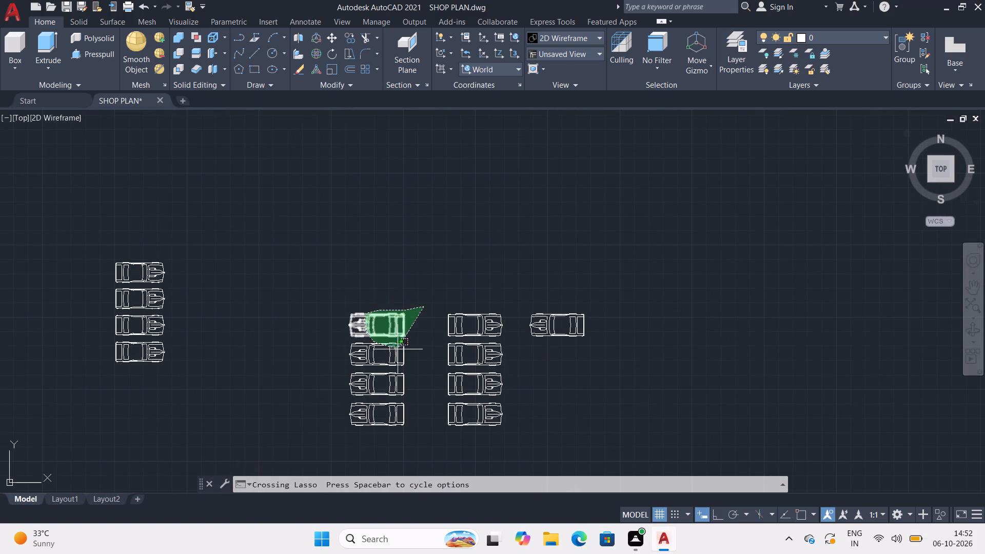
{"action": "left_click_drag", "start_coordinate": [398, 349], "coordinate": [402, 351]}
{"action": "key", "text": "ctrl+c"}
{"action": "key", "text": "ctrl+v"}
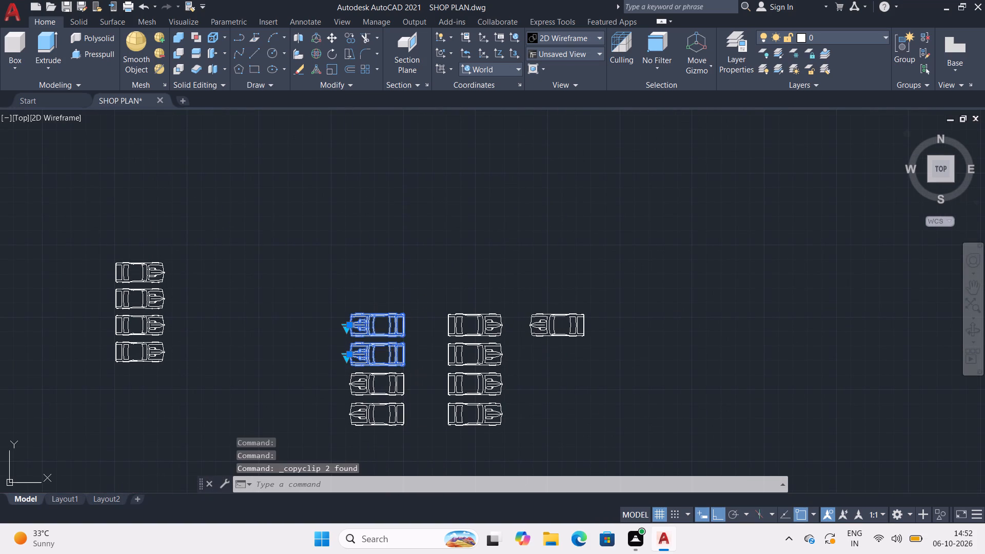
{"action": "middle_click_drag", "start_coordinate": [32, 229], "coordinate": [390, 303]}
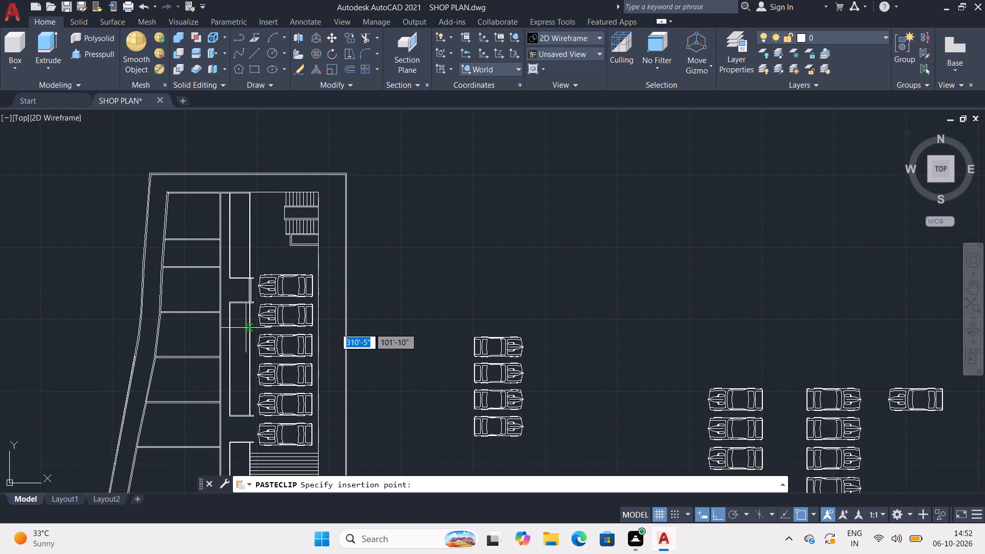
{"action": "left_click", "coordinate": [246, 328]}
Move each of the two newly pasted cars slightly west to line up with the four cars south of them.
{"action": "left_click", "coordinate": [263, 314]}
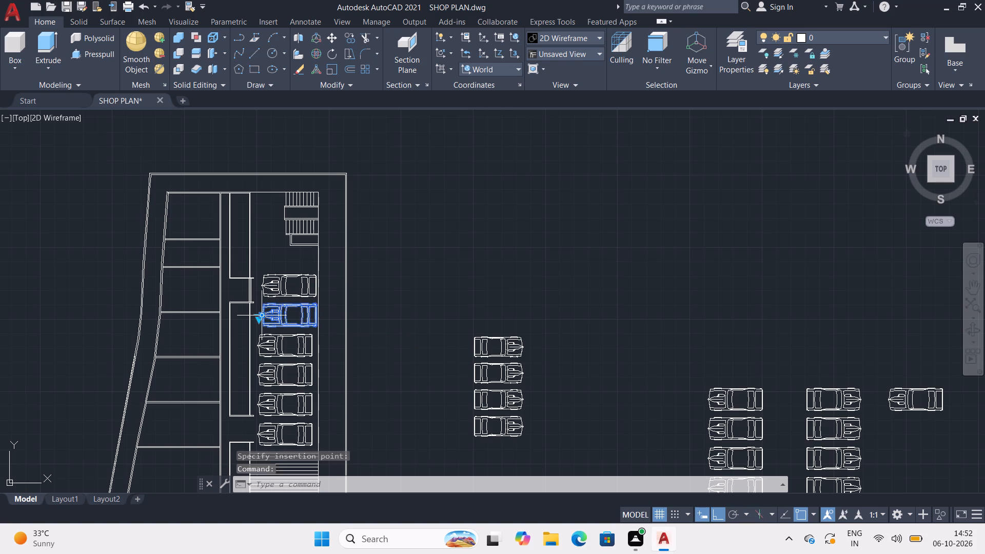
{"action": "scroll", "coordinate": [263, 308], "scroll_direction": "up", "scroll_amount": 3}
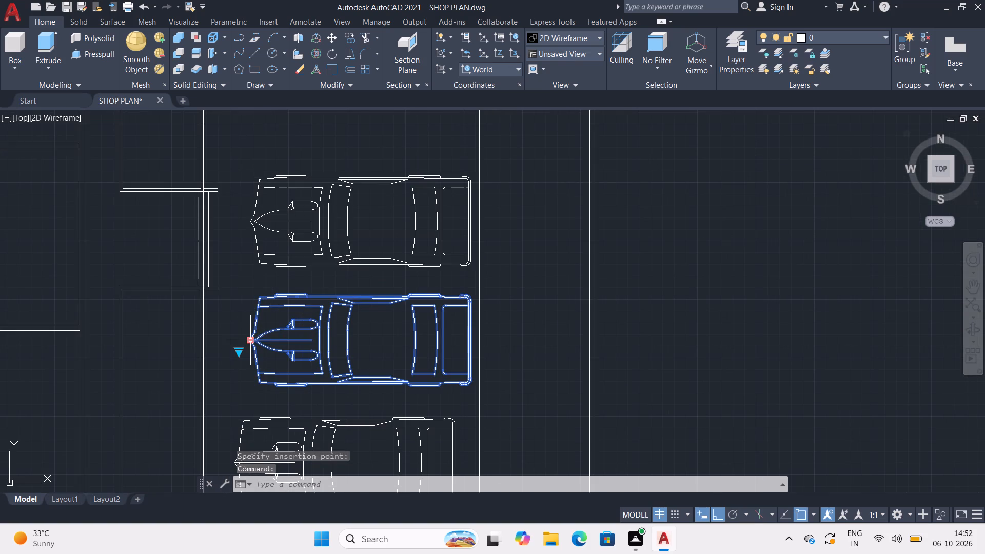
{"action": "key", "text": "m"}
{"action": "key", "text": "Return"}
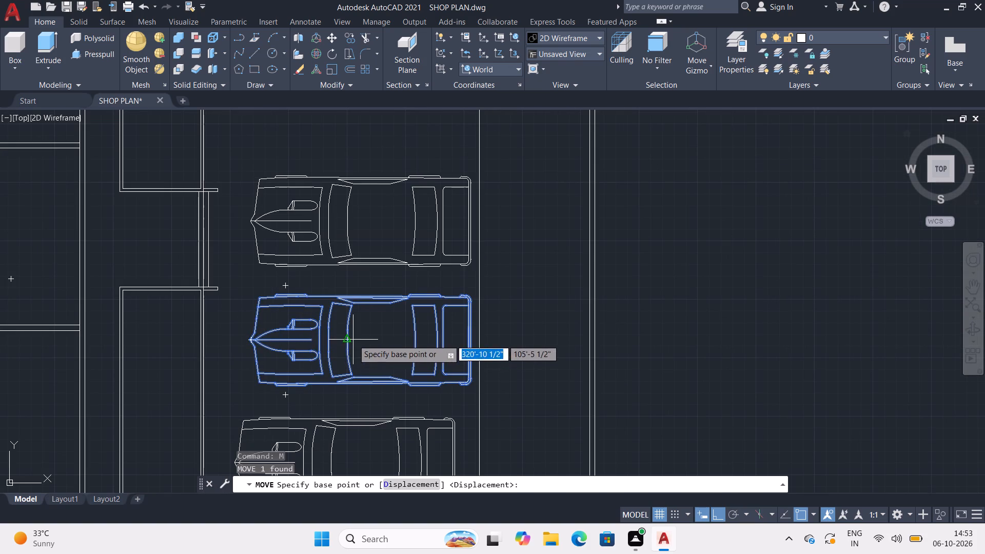
{"action": "left_click", "coordinate": [347, 339]}
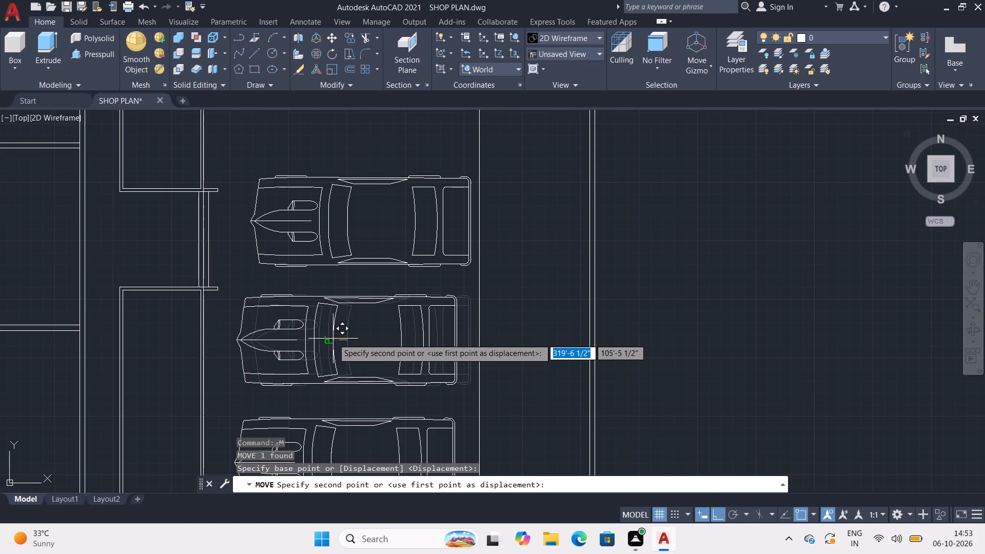
{"action": "left_click", "coordinate": [332, 339]}
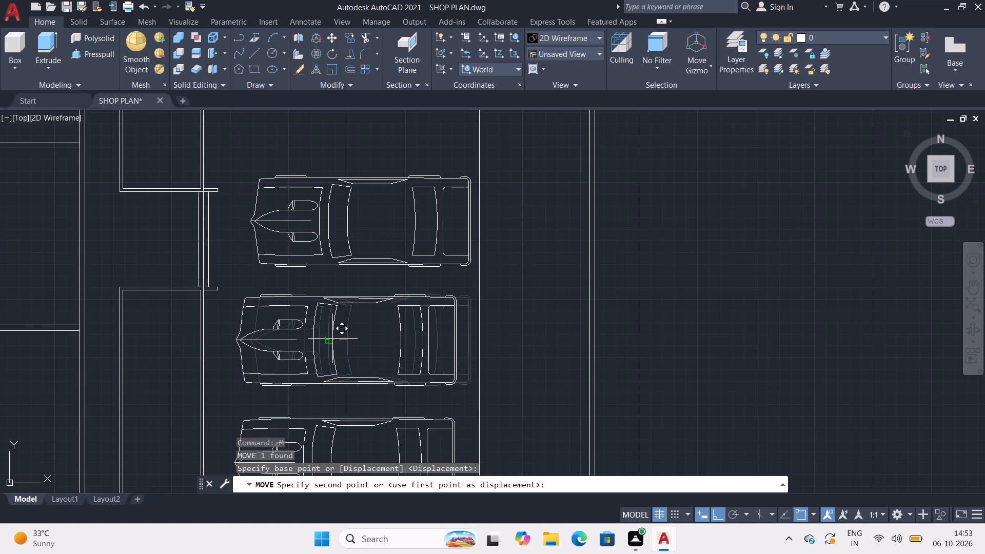
{"action": "left_click", "coordinate": [327, 235]}
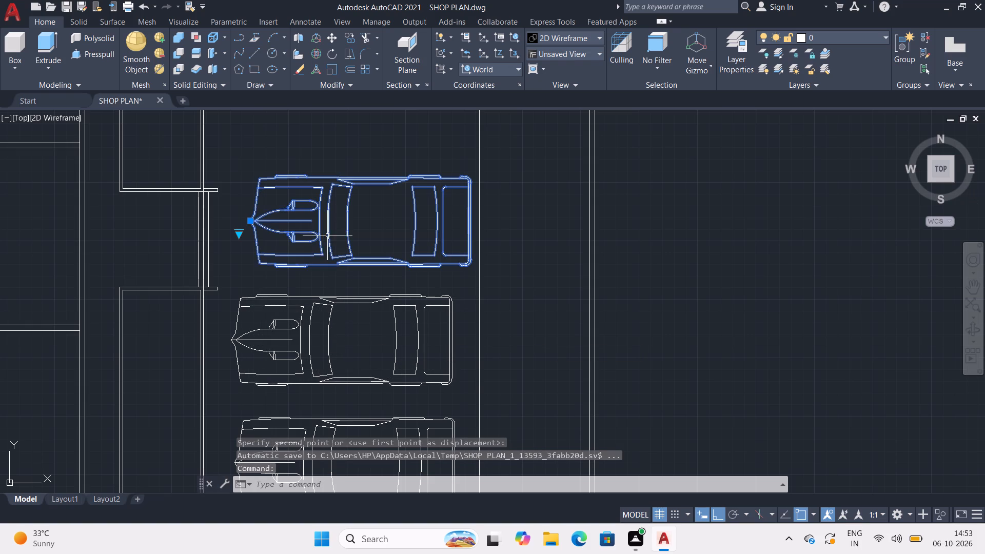
{"action": "key", "text": "m"}
{"action": "key", "text": "Return"}
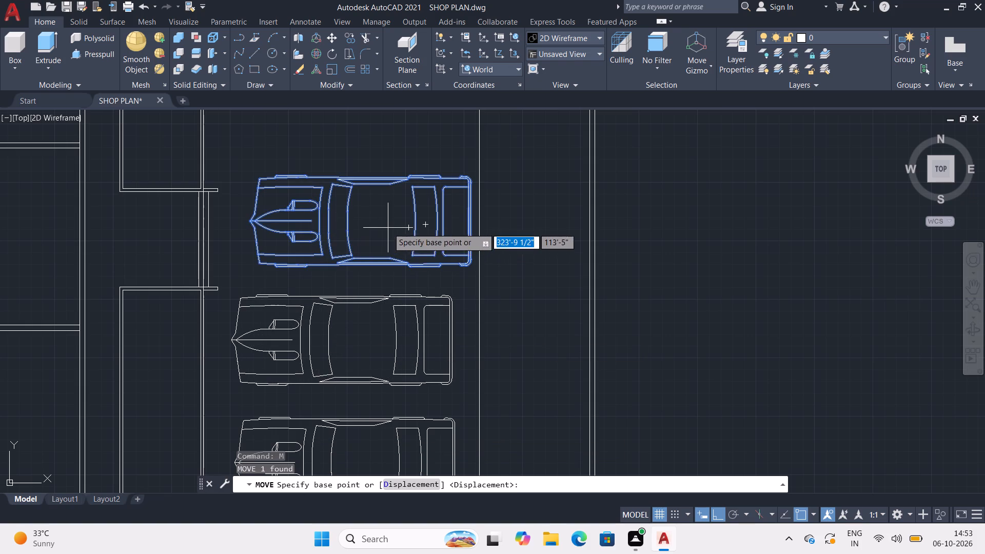
{"action": "left_click", "coordinate": [388, 228]}
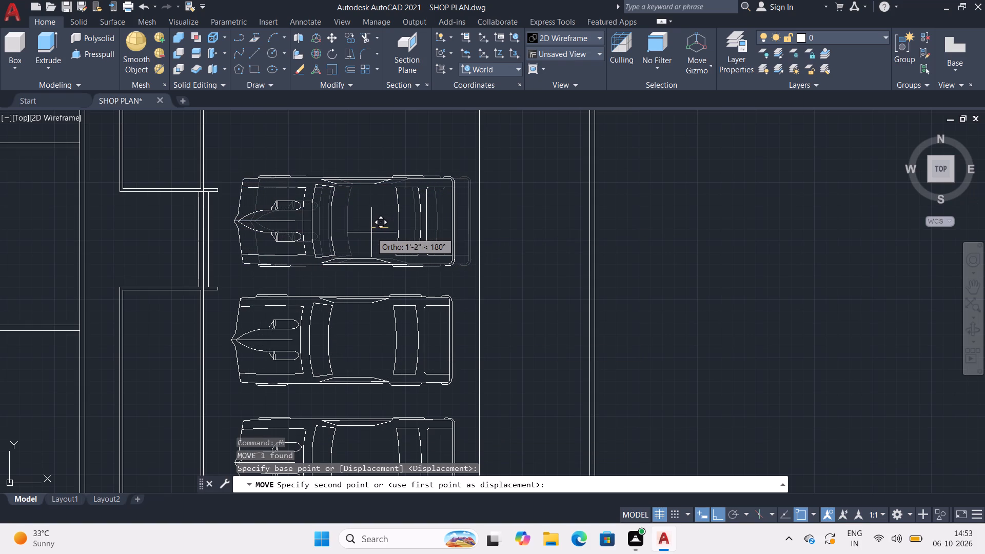
{"action": "left_click", "coordinate": [369, 232]}
Delete all leftover cars east of the site: the four small east-facing ones and the larger columns with the single car.
{"action": "scroll", "coordinate": [452, 230], "scroll_direction": "down", "scroll_amount": 3}
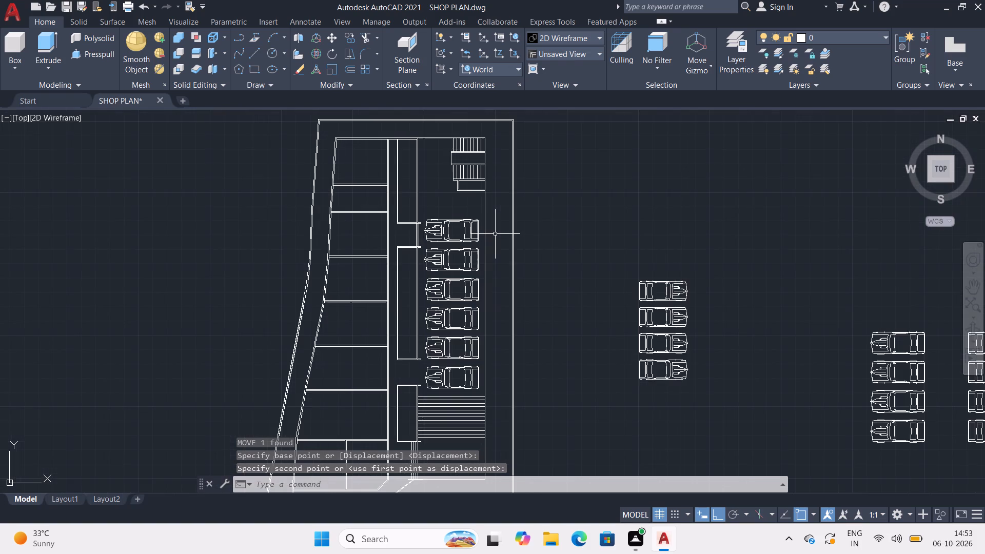
{"action": "middle_click_drag", "start_coordinate": [489, 229], "coordinate": [236, 175]}
{"action": "left_click_drag", "start_coordinate": [449, 191], "coordinate": [514, 324]}
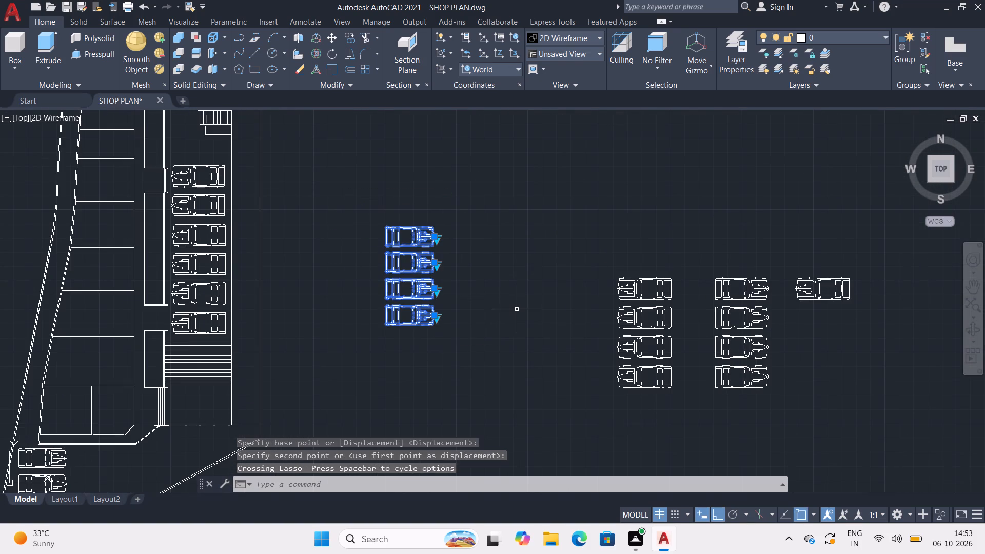
{"action": "key", "text": "Delete"}
{"action": "left_click_drag", "start_coordinate": [914, 210], "coordinate": [594, 364]}
{"action": "left_click_drag", "start_coordinate": [833, 228], "coordinate": [816, 230]}
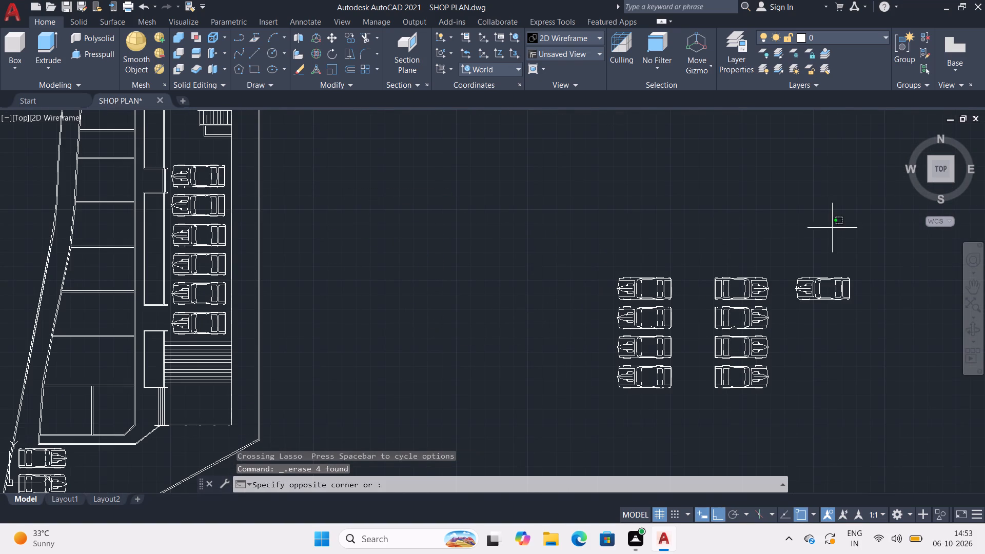
{"action": "left_click_drag", "start_coordinate": [816, 230], "coordinate": [832, 327]}
{"action": "key", "text": "Delete"}
{"action": "scroll", "coordinate": [326, 215], "scroll_direction": "down", "scroll_amount": 2}
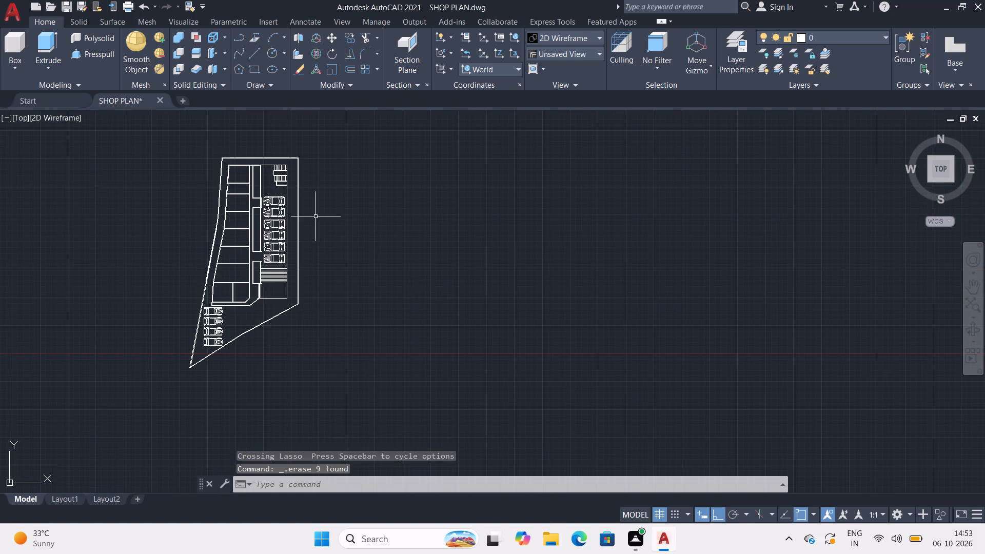
Place single-line text with a height of 1' and no rotation reading SHOP in the northernmost room of the west row.
{"action": "middle_click_drag", "start_coordinate": [292, 219], "coordinate": [404, 259]}
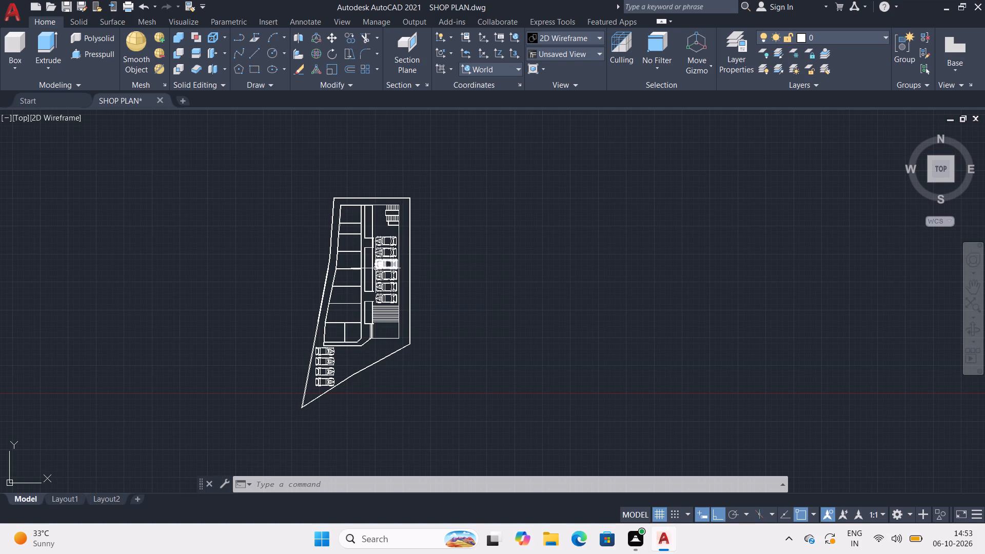
{"action": "middle_click_drag", "start_coordinate": [361, 261], "coordinate": [347, 262]}
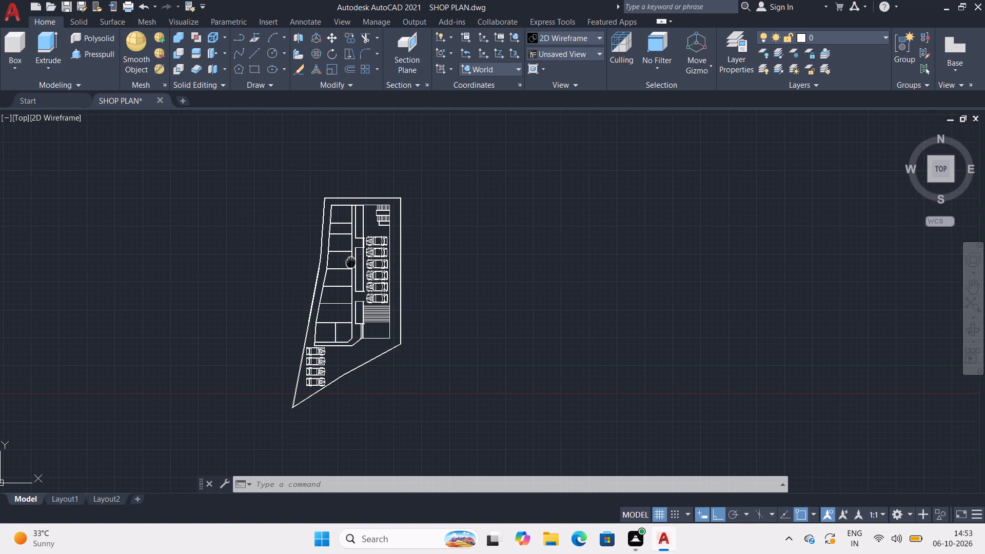
{"action": "middle_click_drag", "start_coordinate": [347, 262], "coordinate": [327, 289]}
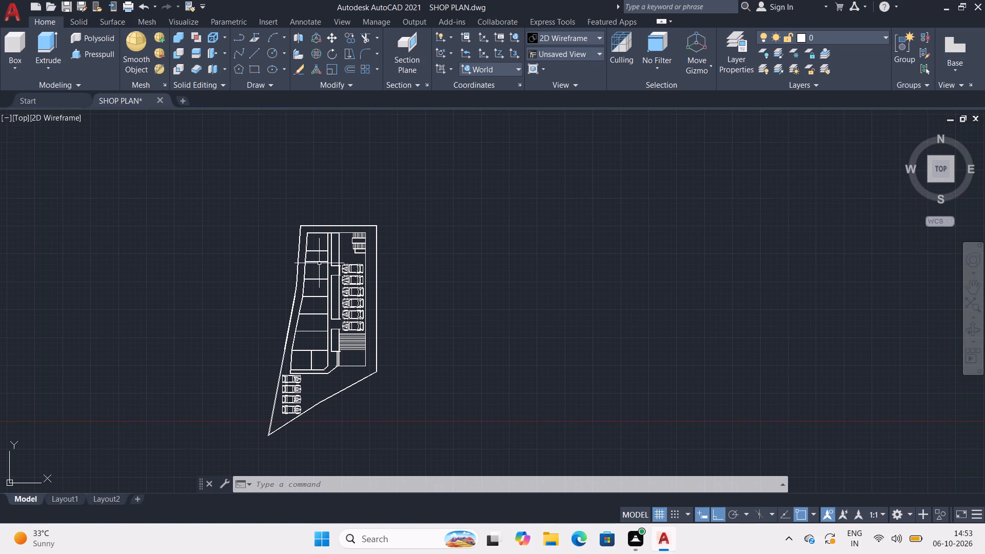
{"action": "scroll", "coordinate": [317, 253], "scroll_direction": "up", "scroll_amount": 3}
{"action": "middle_click_drag", "start_coordinate": [317, 214], "coordinate": [317, 231]}
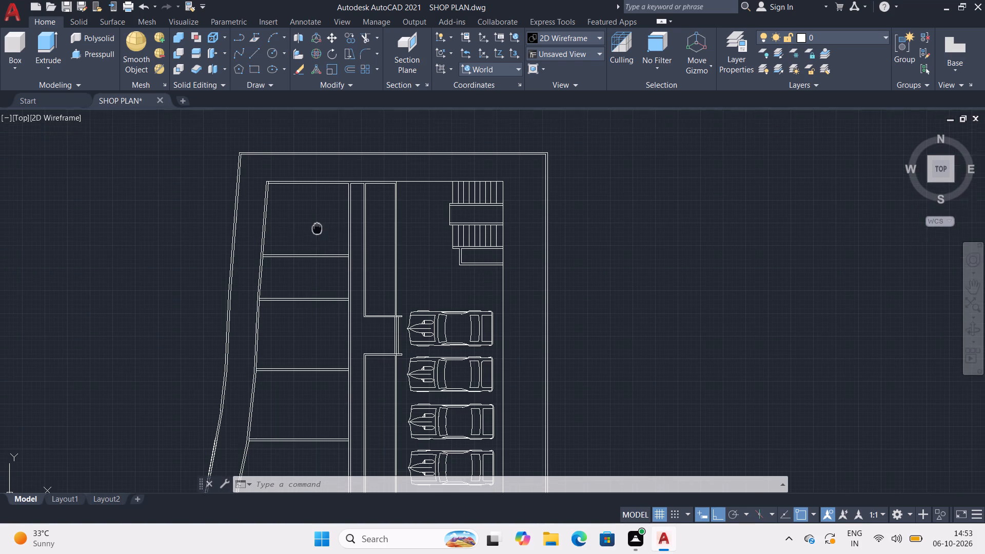
{"action": "middle_click_drag", "start_coordinate": [317, 231], "coordinate": [316, 260]}
{"action": "scroll", "coordinate": [309, 245], "scroll_direction": "up", "scroll_amount": 2}
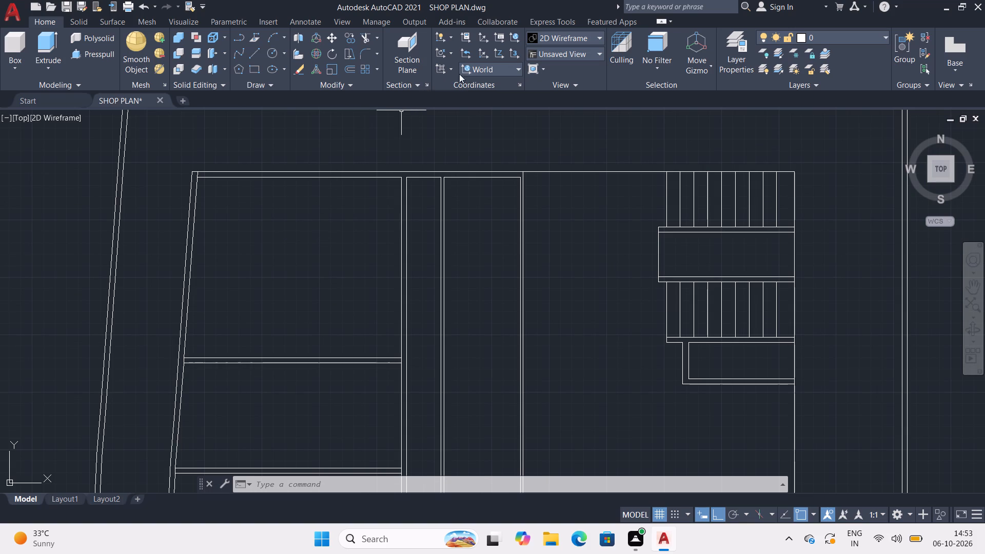
{"action": "type", "text": "TR"}
{"action": "key", "text": "BackSpace"}
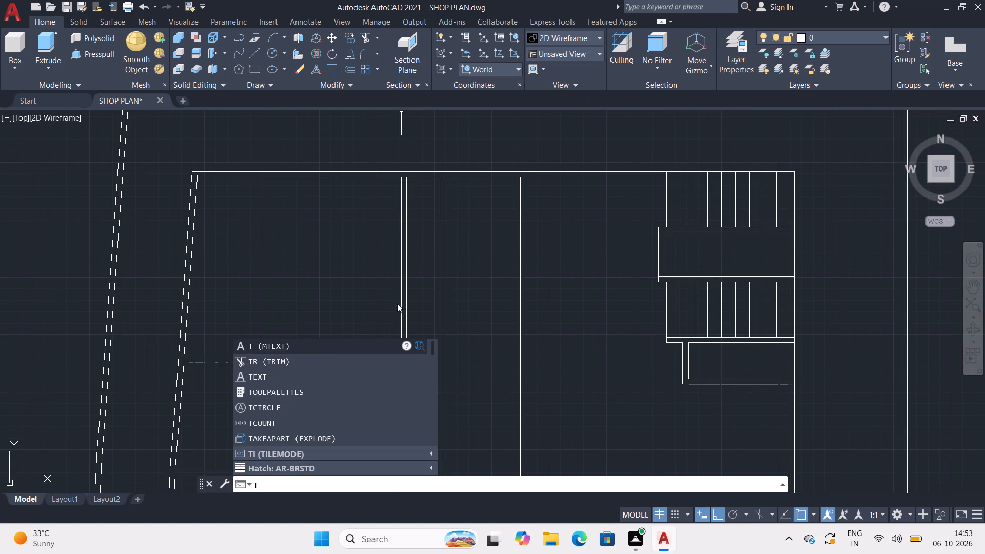
{"action": "left_click", "coordinate": [323, 377]}
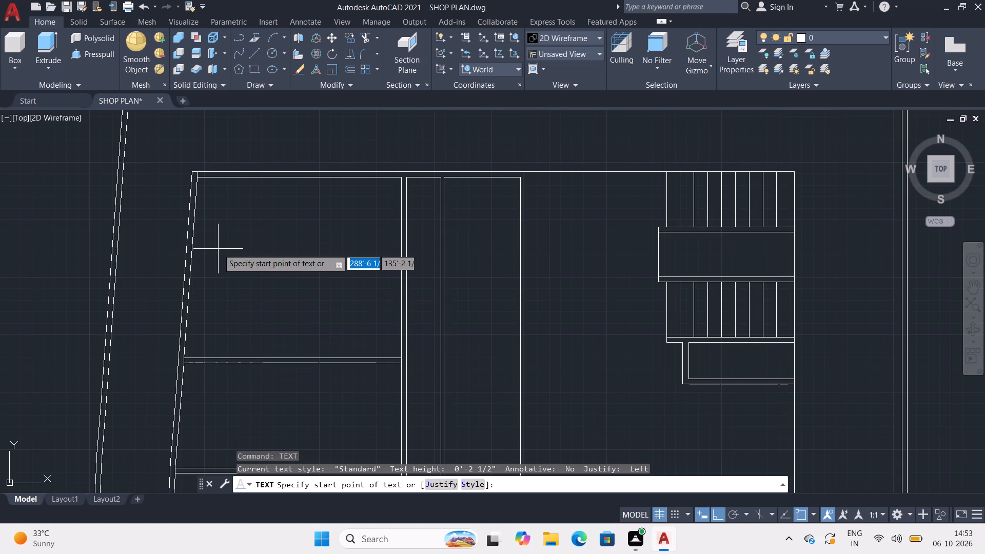
{"action": "left_click", "coordinate": [227, 229]}
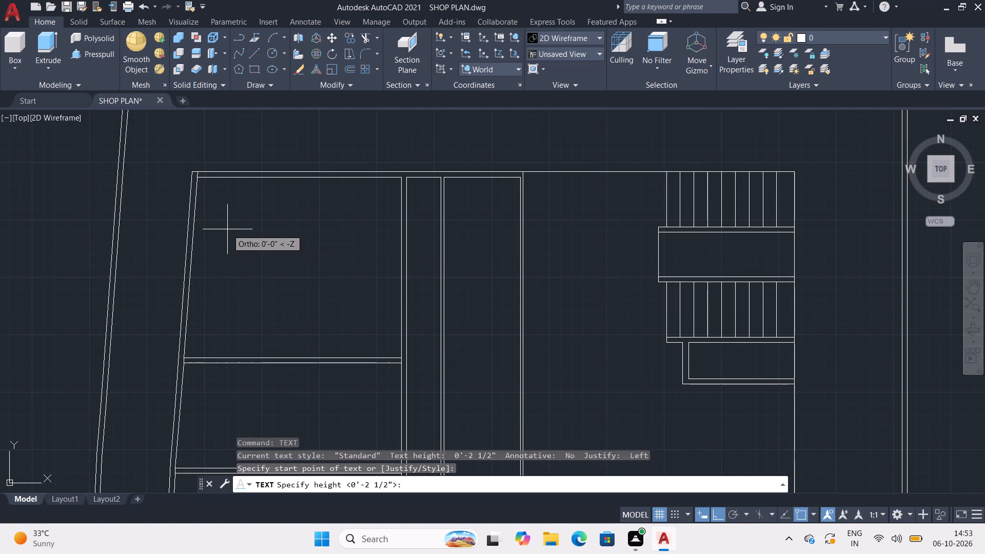
{"action": "key", "text": "1"}
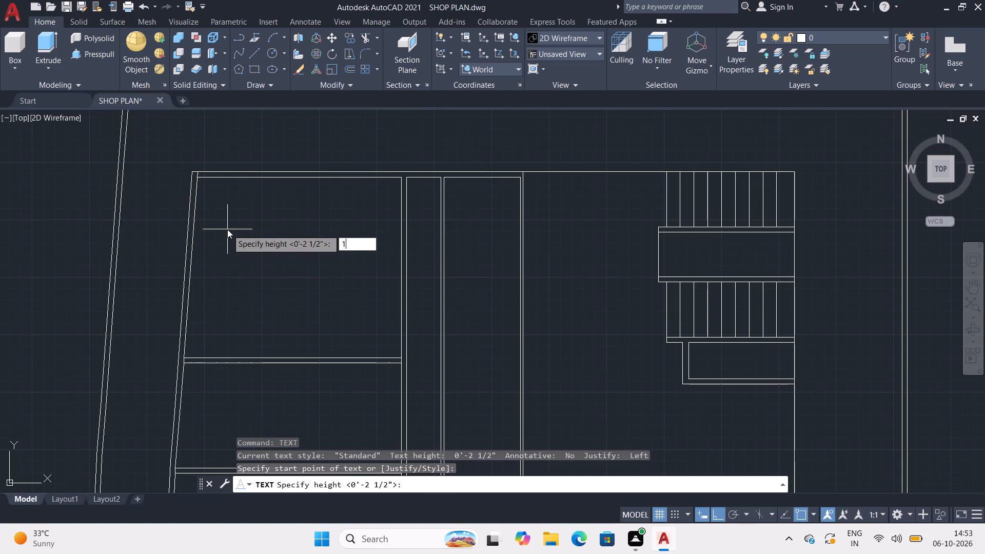
{"action": "key", "text": "apostrophe"}
{"action": "key", "text": "Return"}
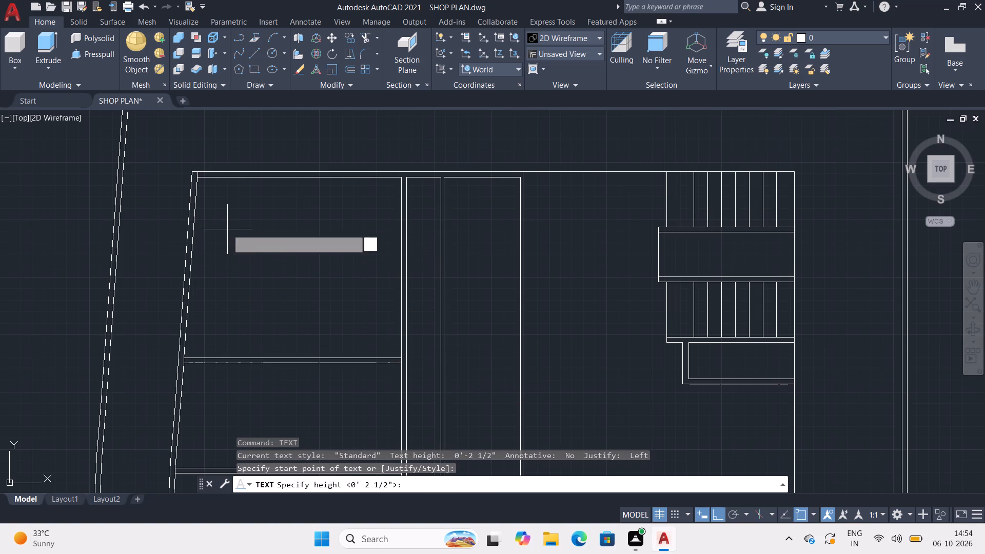
{"action": "key", "text": "Return"}
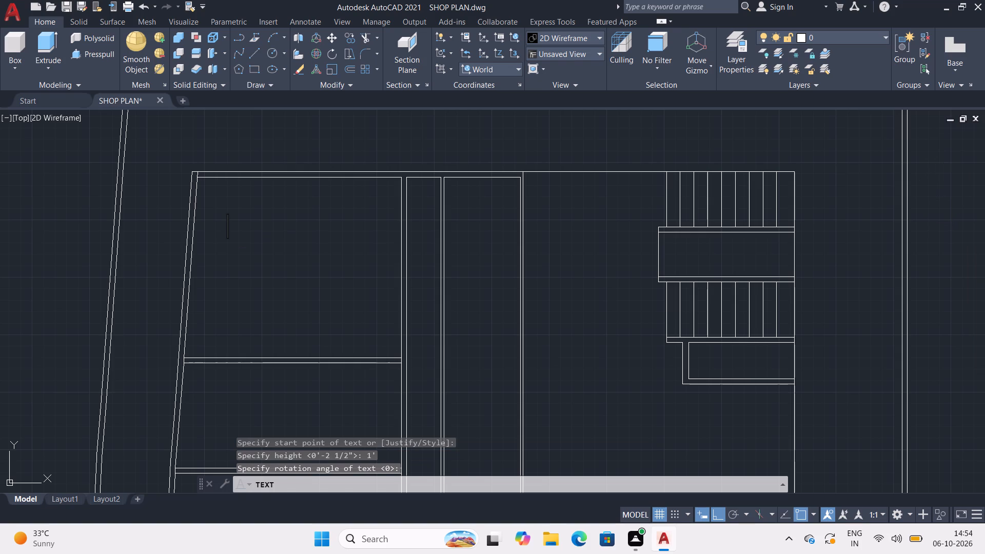
{"action": "left_click", "coordinate": [227, 229]}
{"action": "type", "text": "SHOP"}
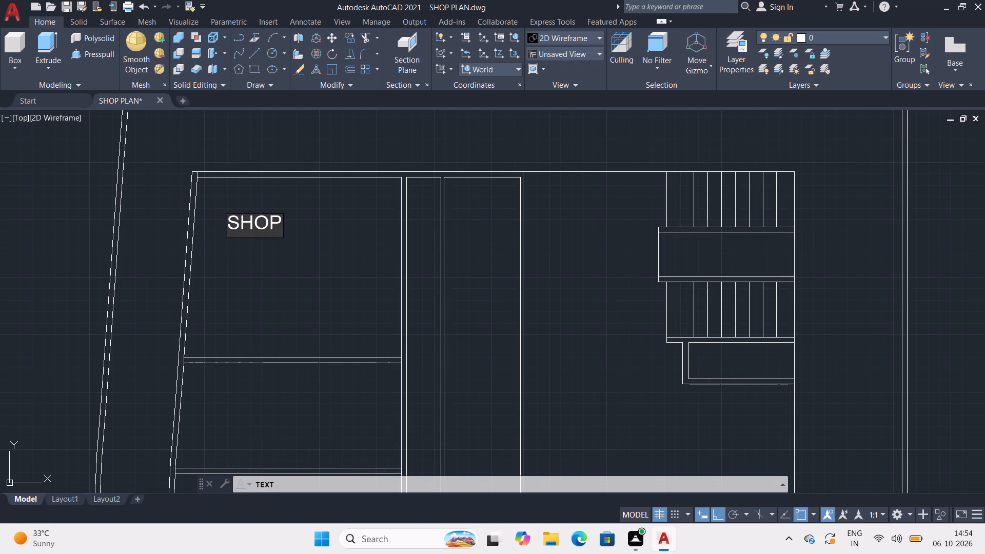
Add the size line 14'-9.5"X13'-2" directly beneath SHOP in the northernmost room and finish the text.
{"action": "key", "text": "Down"}
{"action": "key", "text": "Return"}
{"action": "type", "text": "14'"}
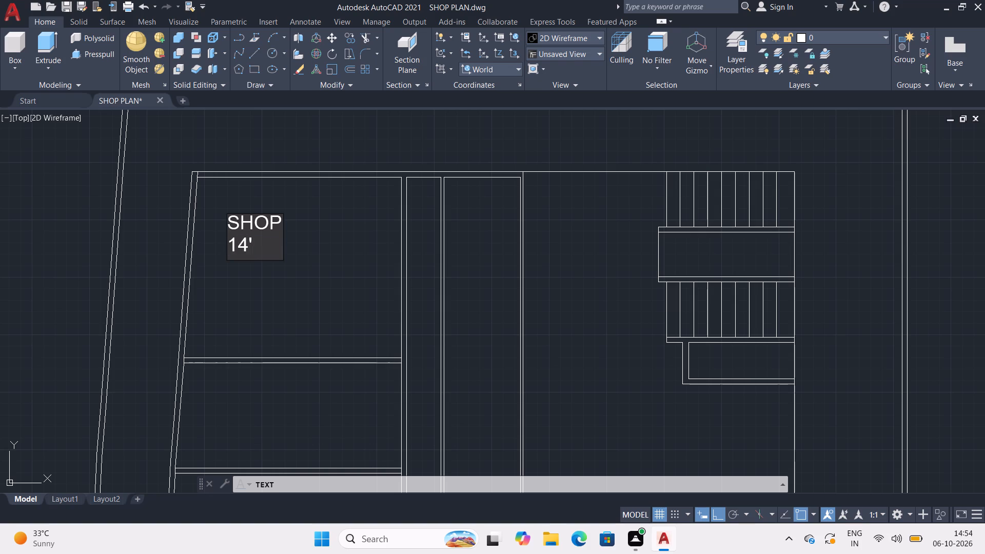
{"action": "key", "text": "minus"}
{"action": "key", "text": "9"}
{"action": "type", "text": ".5\""}
{"action": "key", "text": "x"}
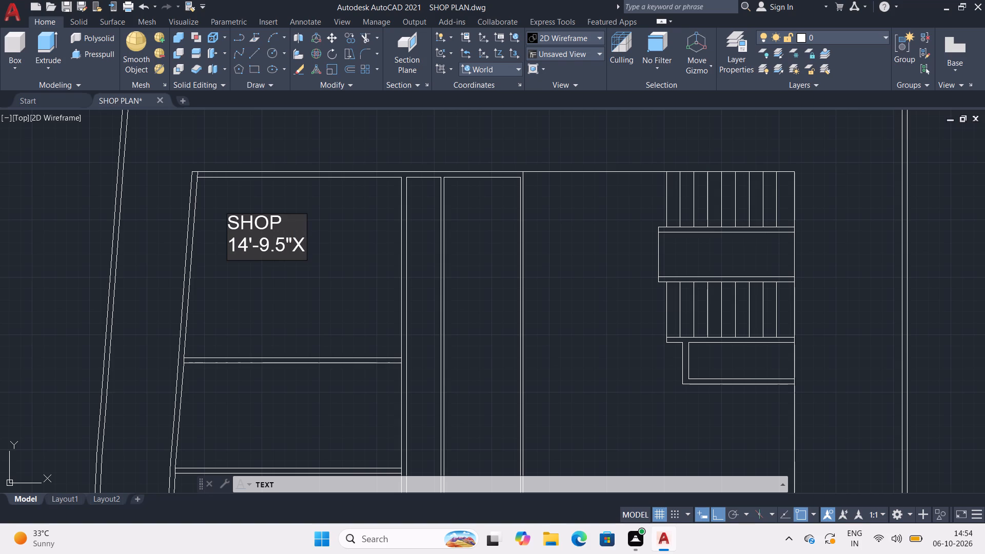
{"action": "type", "text": "13'"}
{"action": "type", "text": "-2\""}
{"action": "key", "text": "Return"}
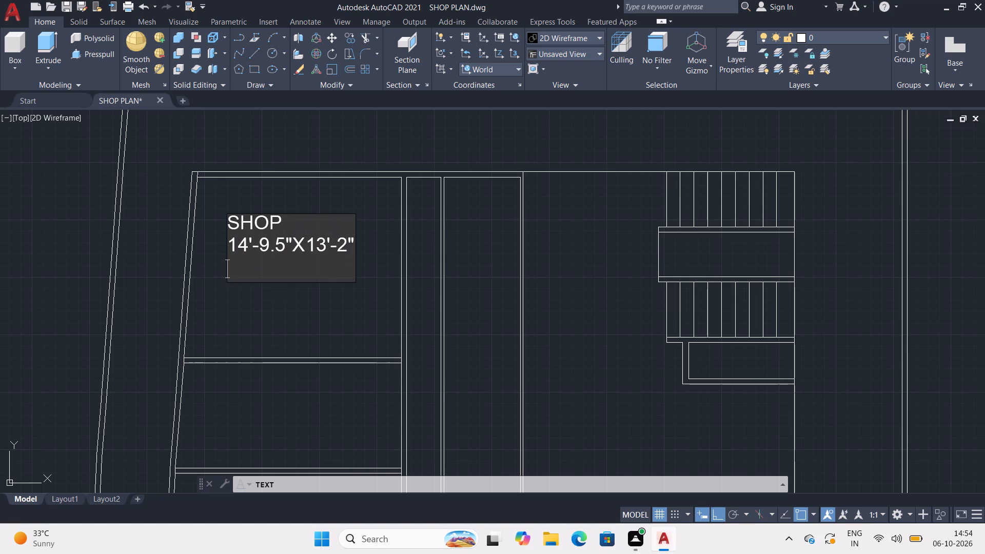
{"action": "key", "text": "Return"}
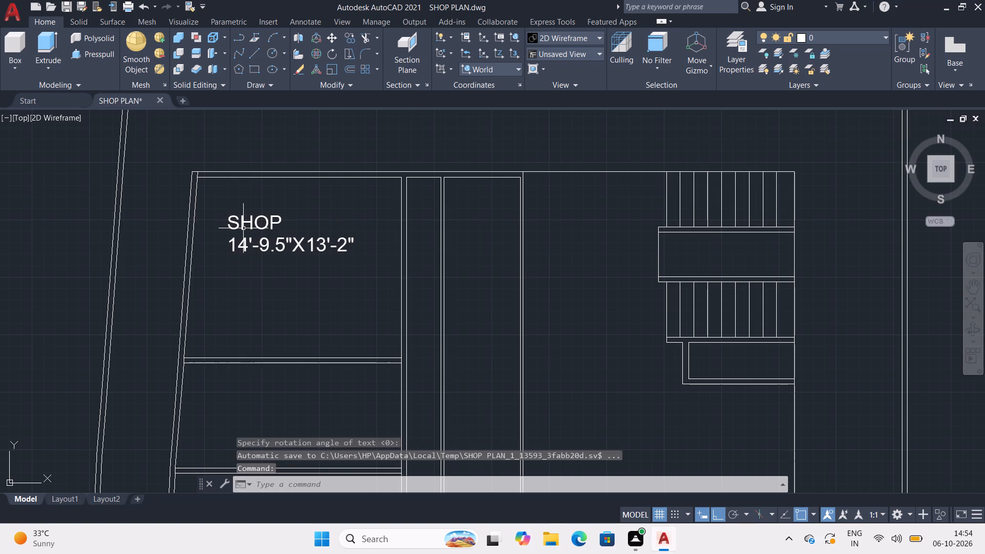
Copy the SHOP label without its size line and paste it into the second and third rooms from the north.
{"action": "left_click", "coordinate": [225, 221]}
{"action": "double_click", "coordinate": [225, 221]}
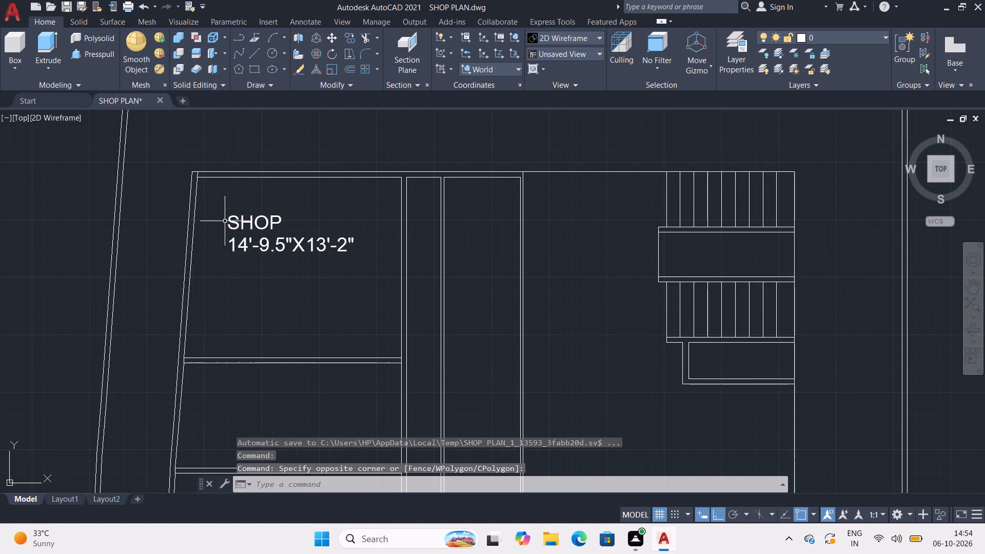
{"action": "left_click", "coordinate": [243, 218]}
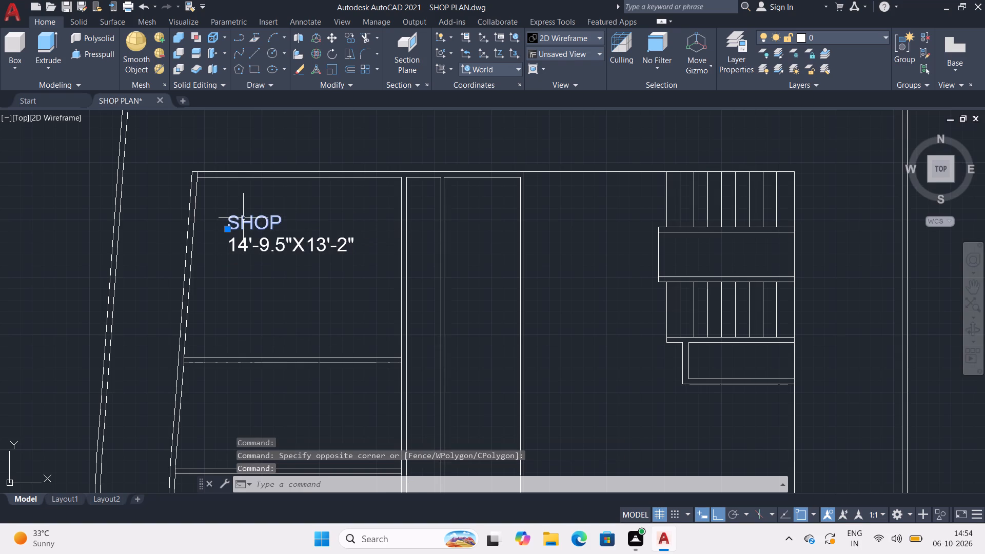
{"action": "key", "text": "ctrl+c"}
{"action": "key", "text": "ctrl+v"}
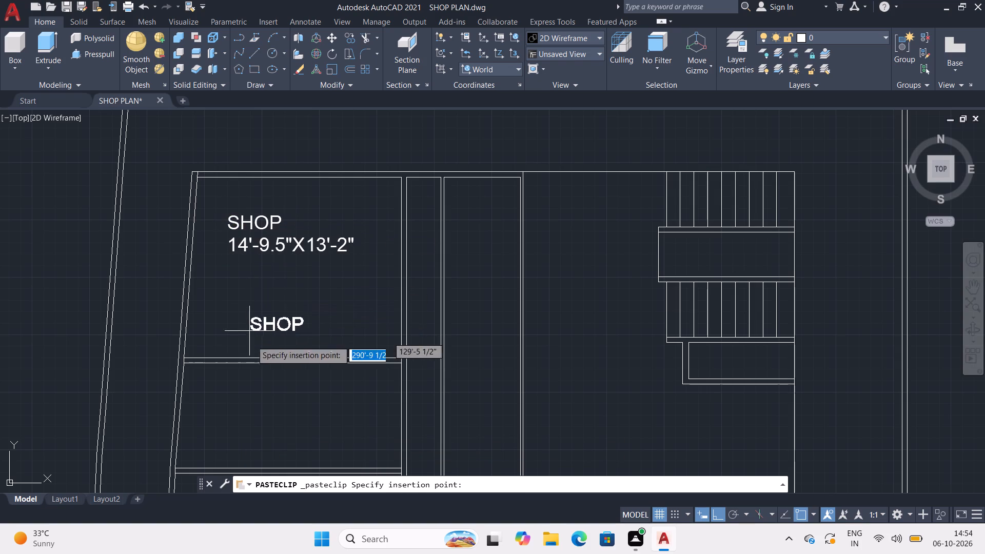
{"action": "left_click", "coordinate": [241, 397]}
{"action": "middle_click_drag", "start_coordinate": [241, 397], "coordinate": [200, 208]}
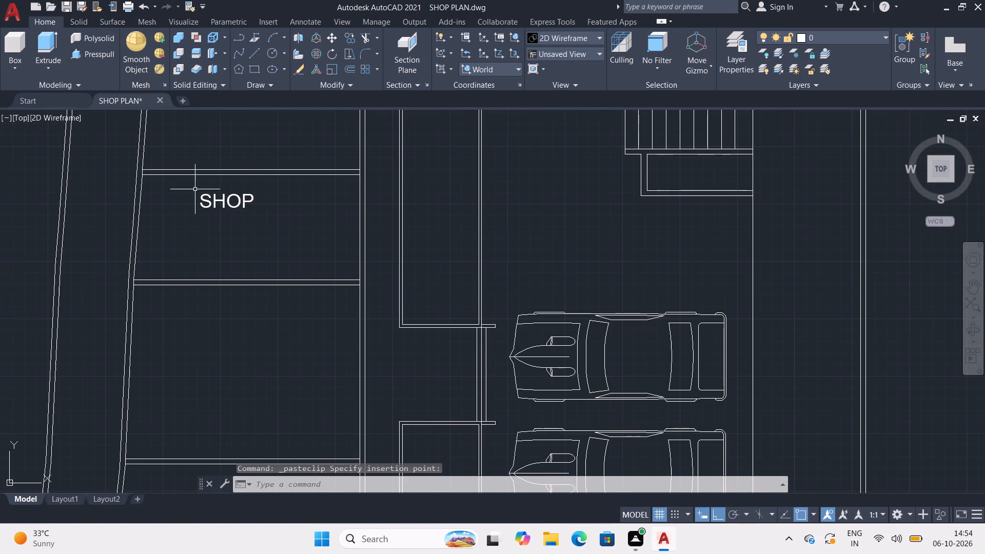
{"action": "left_click", "coordinate": [206, 200]}
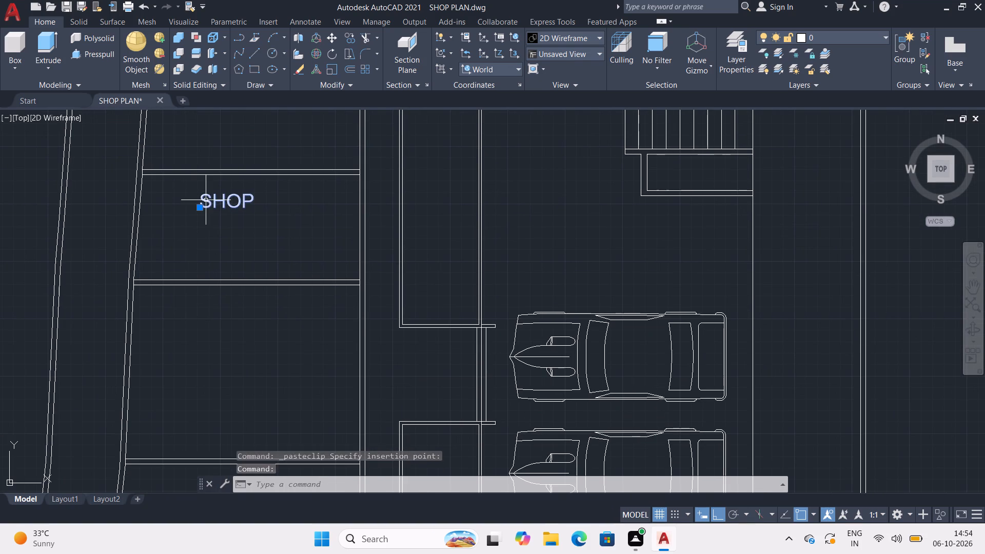
{"action": "key", "text": "ctrl+v"}
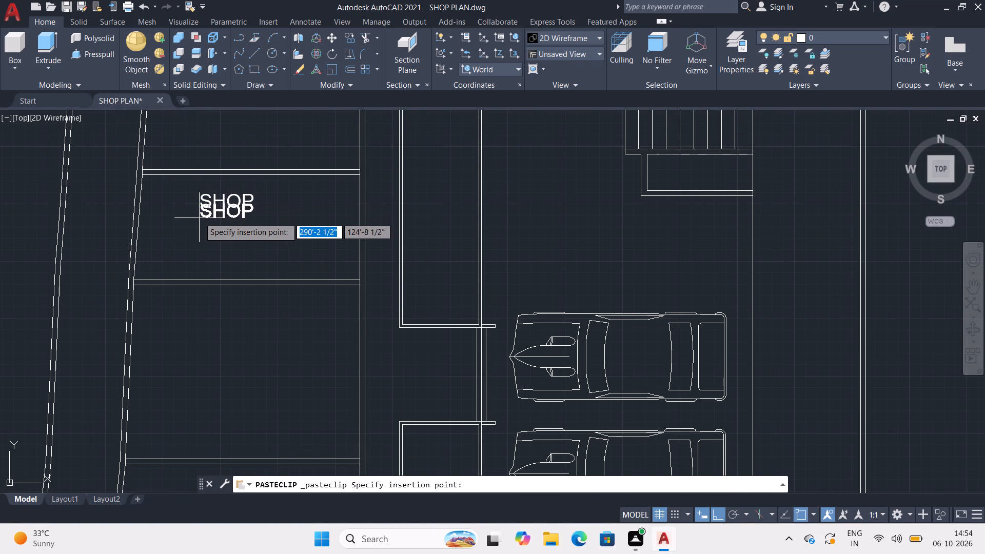
{"action": "left_click", "coordinate": [206, 330]}
Paste the SHOP label into each of the fourth to seventh rooms from the north in the west row.
{"action": "middle_click_drag", "start_coordinate": [206, 330], "coordinate": [199, 263]}
{"action": "scroll", "coordinate": [203, 249], "scroll_direction": "down", "scroll_amount": 2}
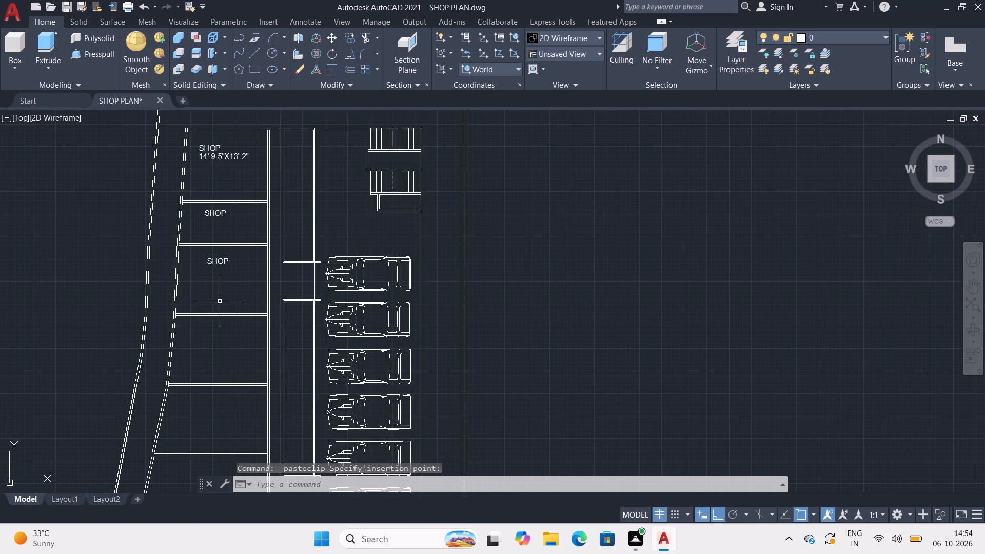
{"action": "middle_click_drag", "start_coordinate": [220, 305], "coordinate": [214, 239]}
{"action": "key", "text": "ctrl+v"}
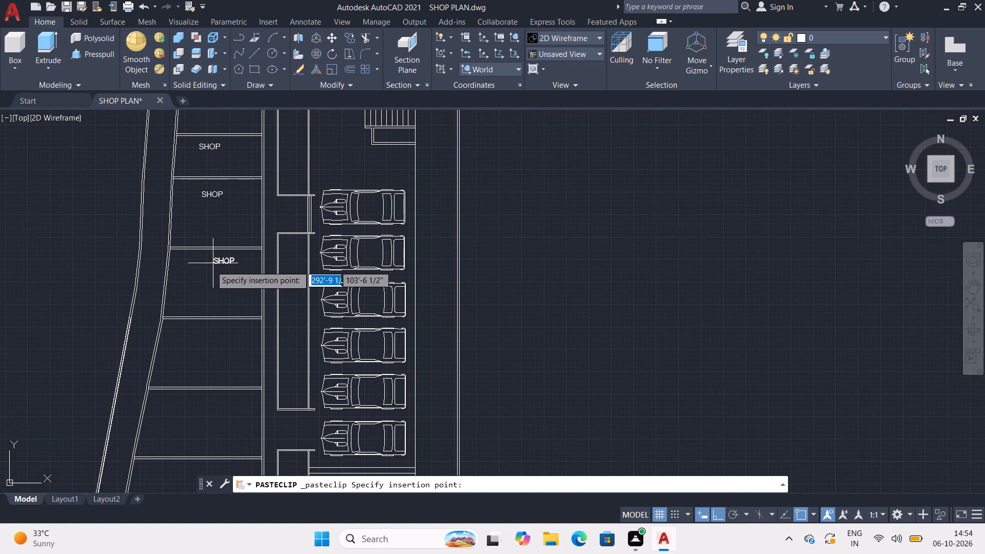
{"action": "left_click", "coordinate": [200, 266]}
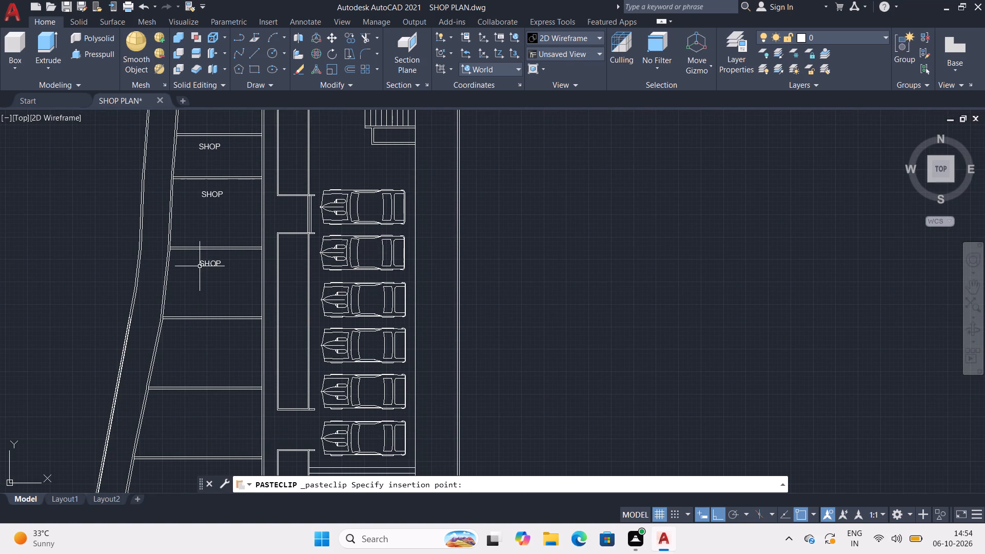
{"action": "key", "text": "ctrl+v"}
{"action": "left_click", "coordinate": [197, 340]}
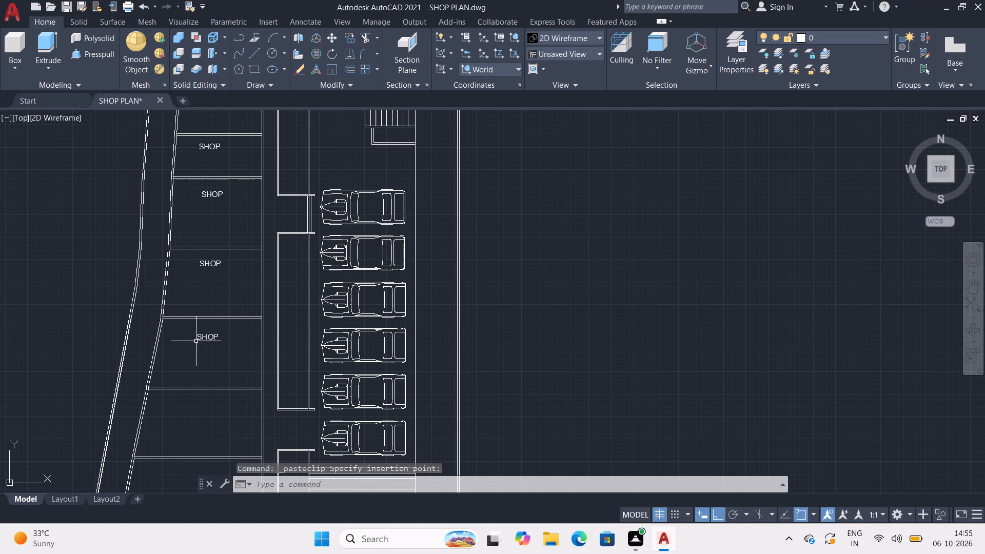
{"action": "key", "text": "ctrl+v"}
{"action": "middle_click_drag", "start_coordinate": [196, 341], "coordinate": [166, 218]}
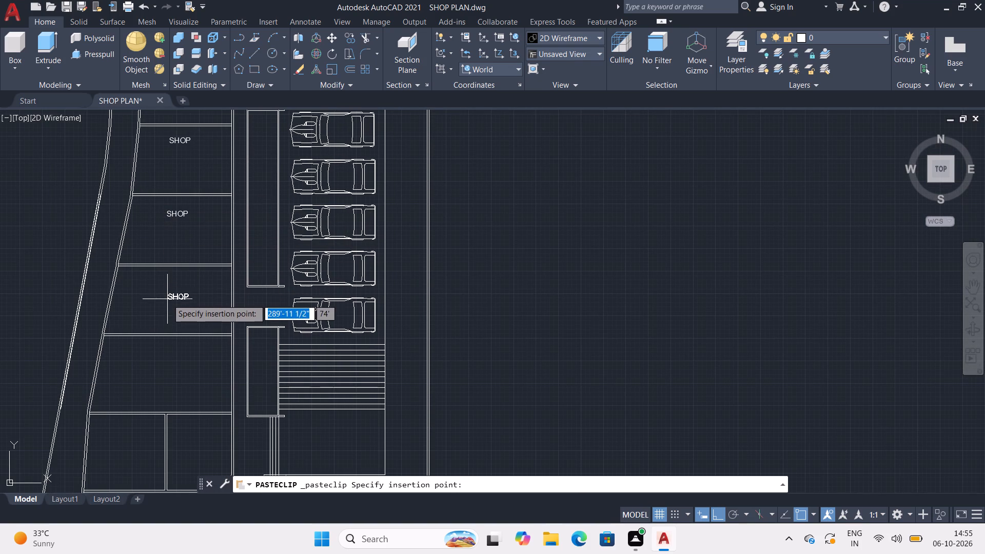
{"action": "left_click", "coordinate": [164, 283]}
{"action": "key", "text": "ctrl+v"}
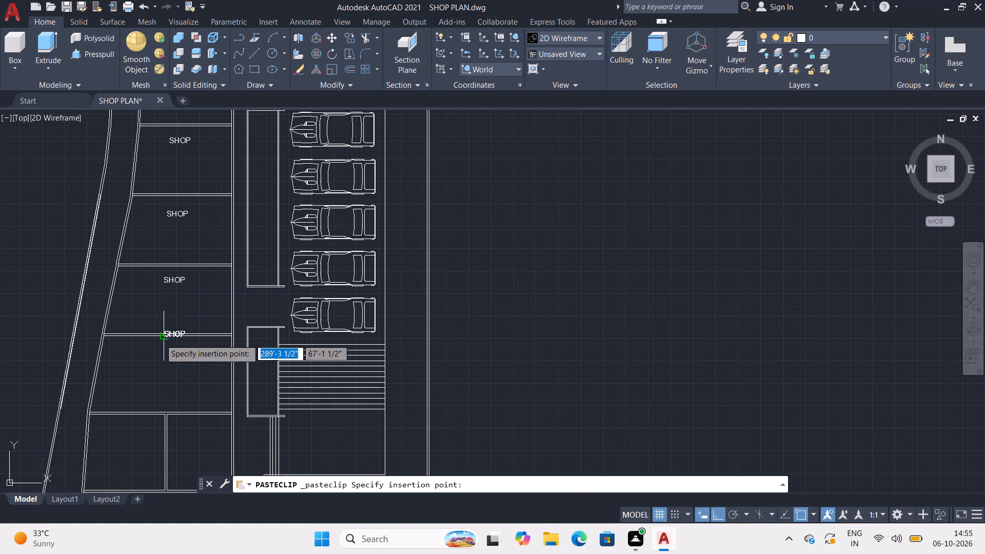
{"action": "left_click", "coordinate": [155, 352]}
Paste the SHOP label into each of the two side-by-side rooms at the south end of the west row.
{"action": "middle_click_drag", "start_coordinate": [155, 352], "coordinate": [155, 349]}
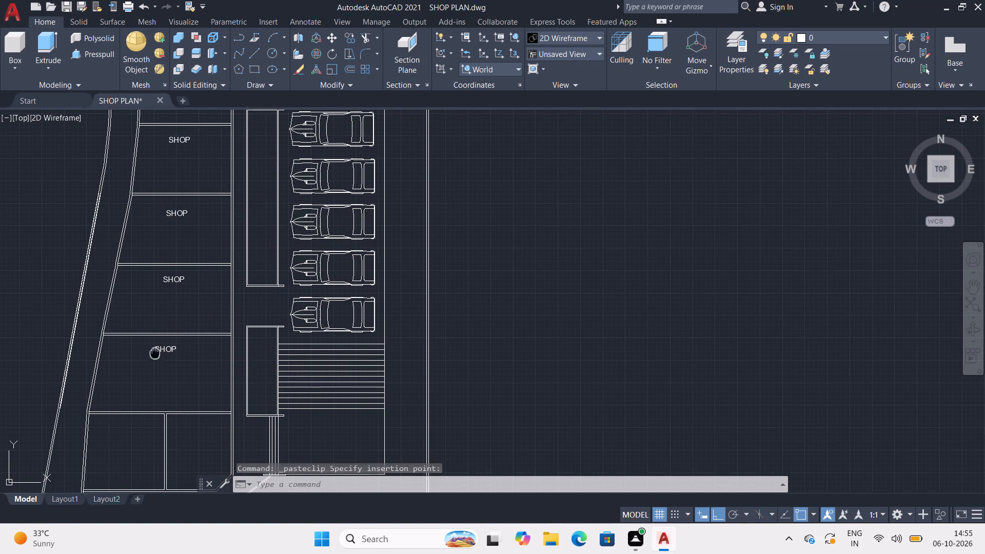
{"action": "middle_click_drag", "start_coordinate": [155, 349], "coordinate": [139, 245]}
{"action": "key", "text": "ctrl+v"}
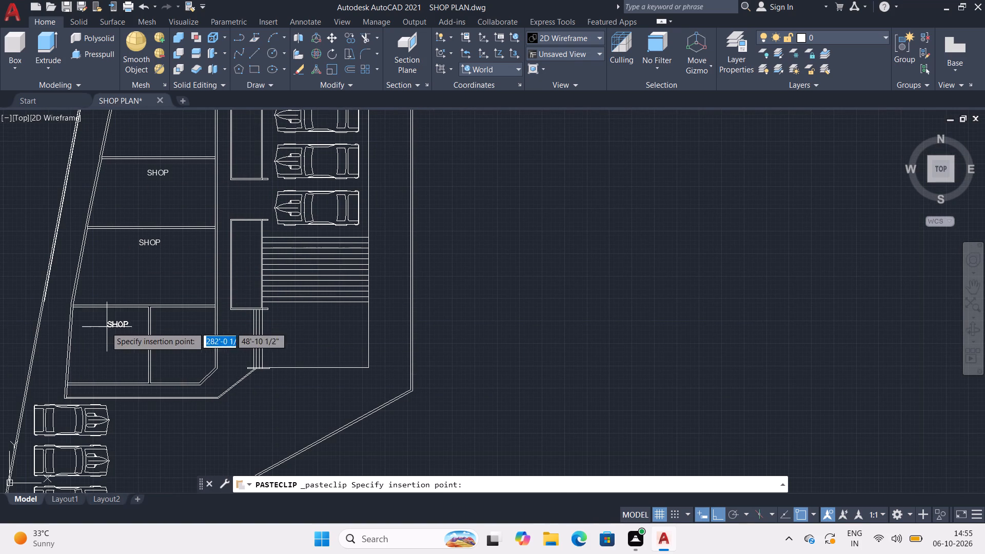
{"action": "left_click", "coordinate": [98, 323]}
{"action": "key", "text": "ctrl+v"}
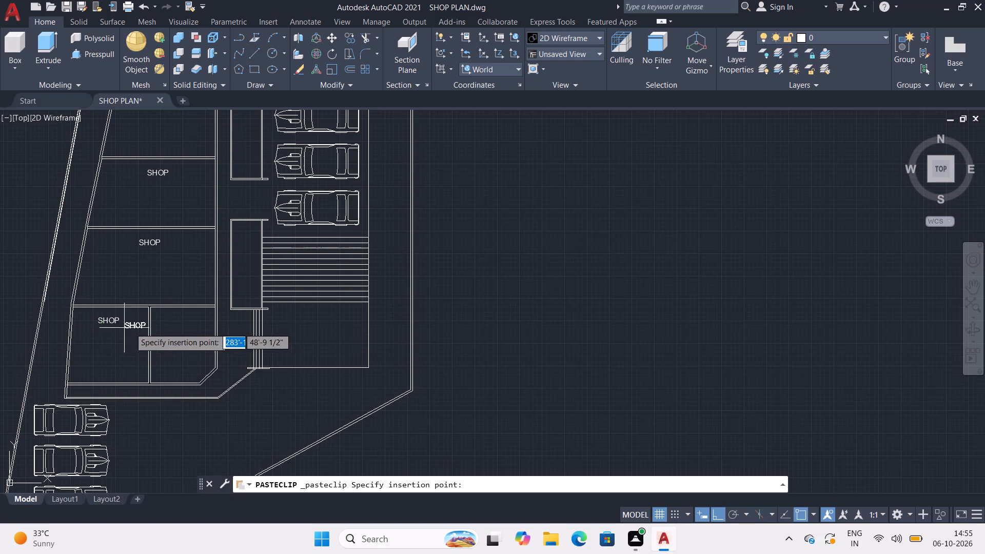
{"action": "left_click", "coordinate": [173, 326]}
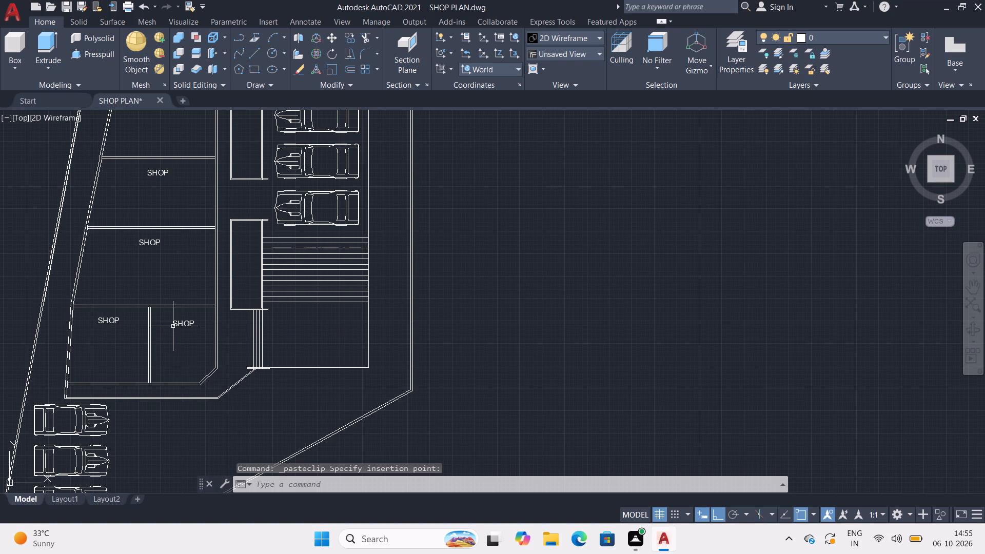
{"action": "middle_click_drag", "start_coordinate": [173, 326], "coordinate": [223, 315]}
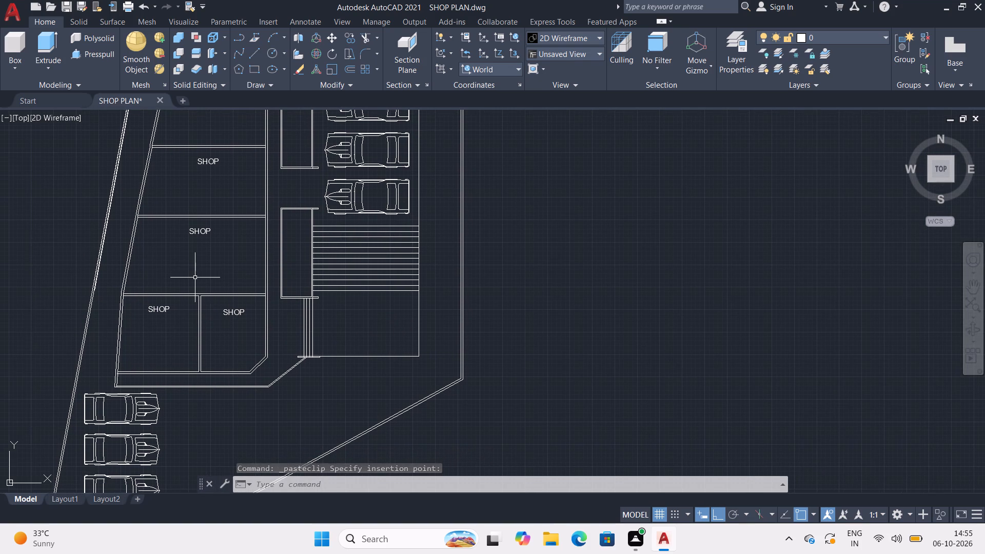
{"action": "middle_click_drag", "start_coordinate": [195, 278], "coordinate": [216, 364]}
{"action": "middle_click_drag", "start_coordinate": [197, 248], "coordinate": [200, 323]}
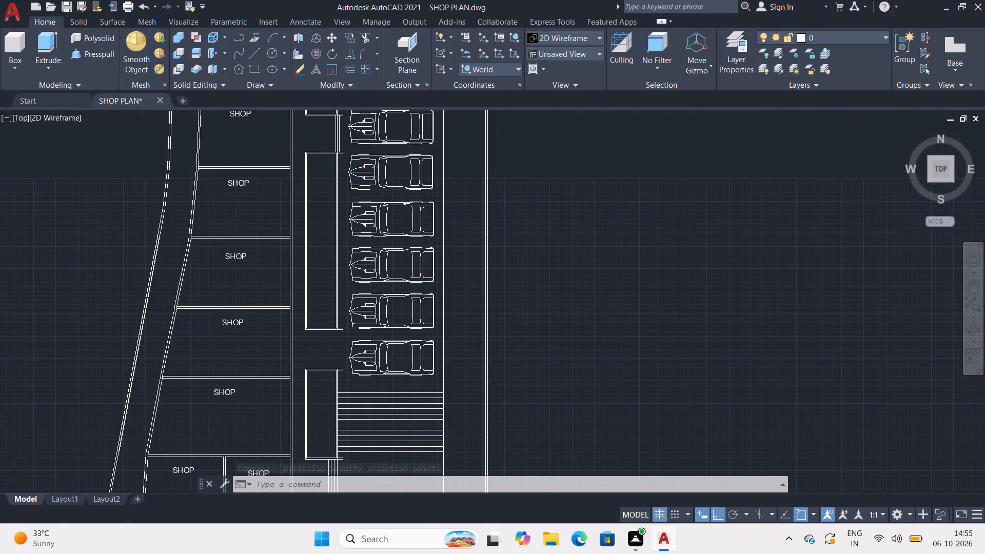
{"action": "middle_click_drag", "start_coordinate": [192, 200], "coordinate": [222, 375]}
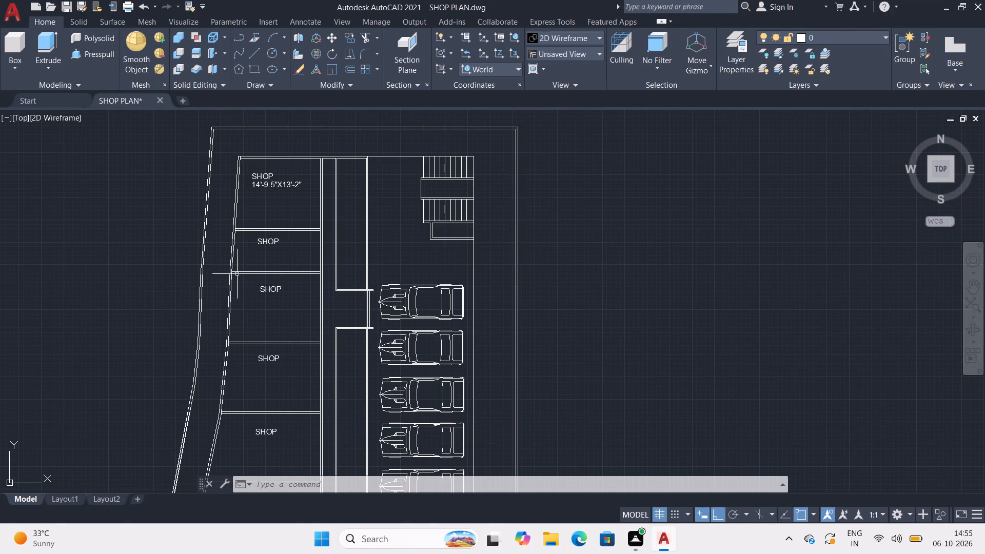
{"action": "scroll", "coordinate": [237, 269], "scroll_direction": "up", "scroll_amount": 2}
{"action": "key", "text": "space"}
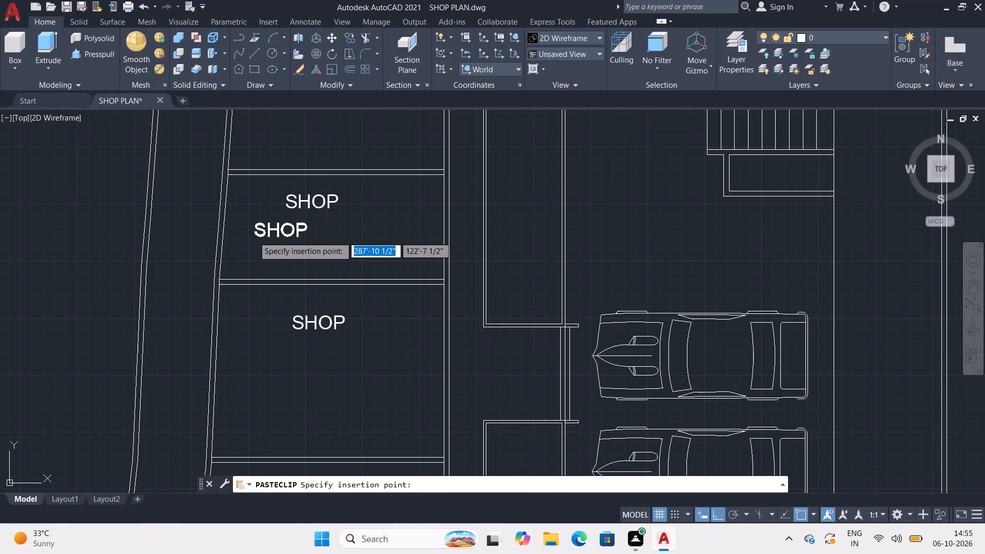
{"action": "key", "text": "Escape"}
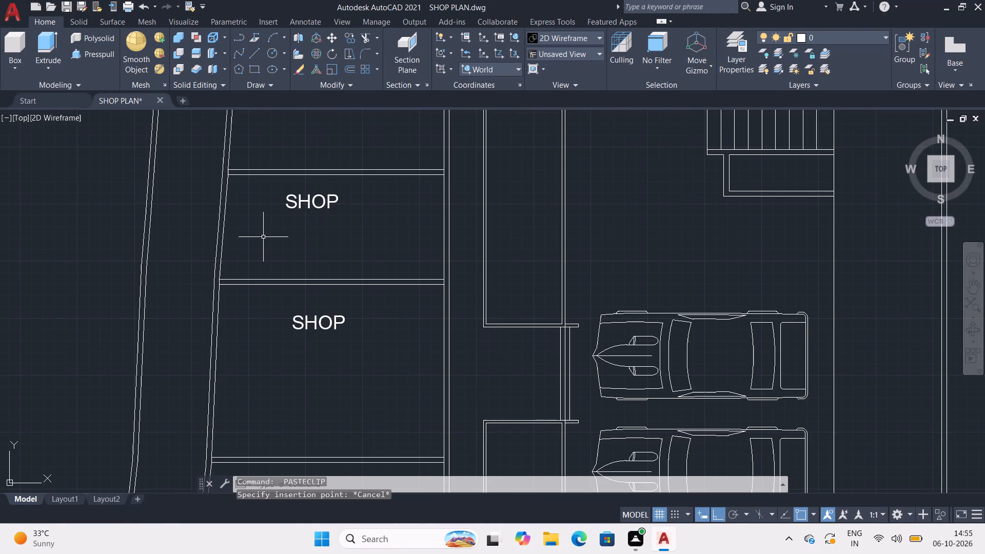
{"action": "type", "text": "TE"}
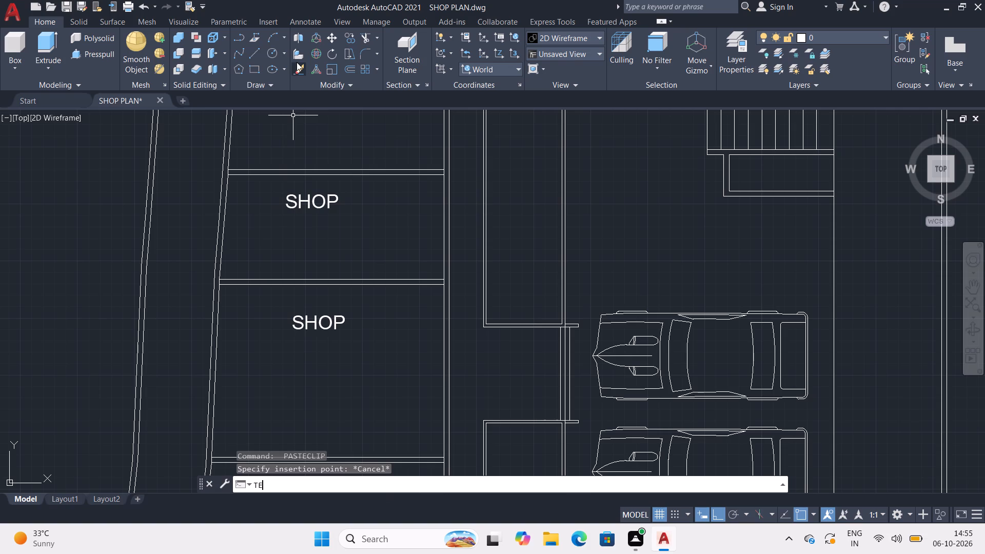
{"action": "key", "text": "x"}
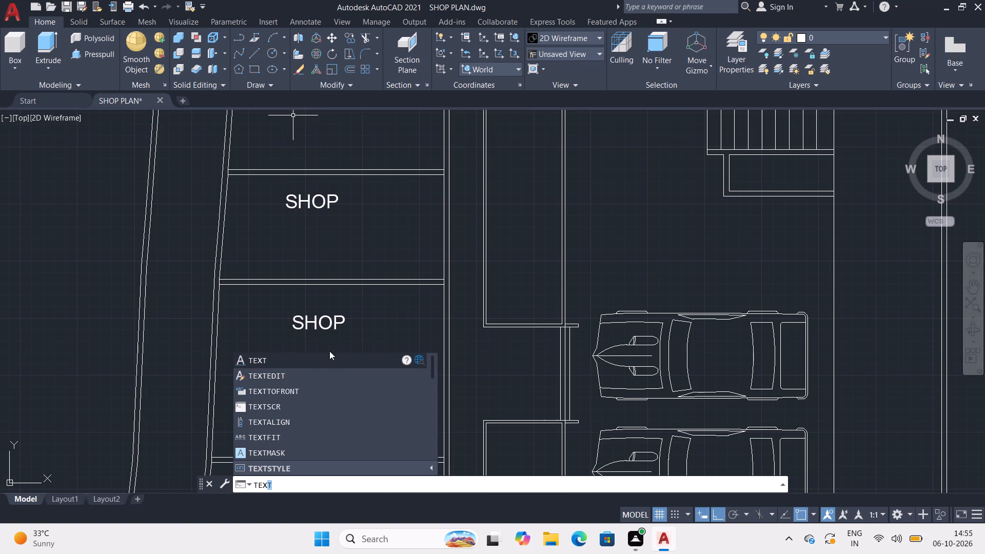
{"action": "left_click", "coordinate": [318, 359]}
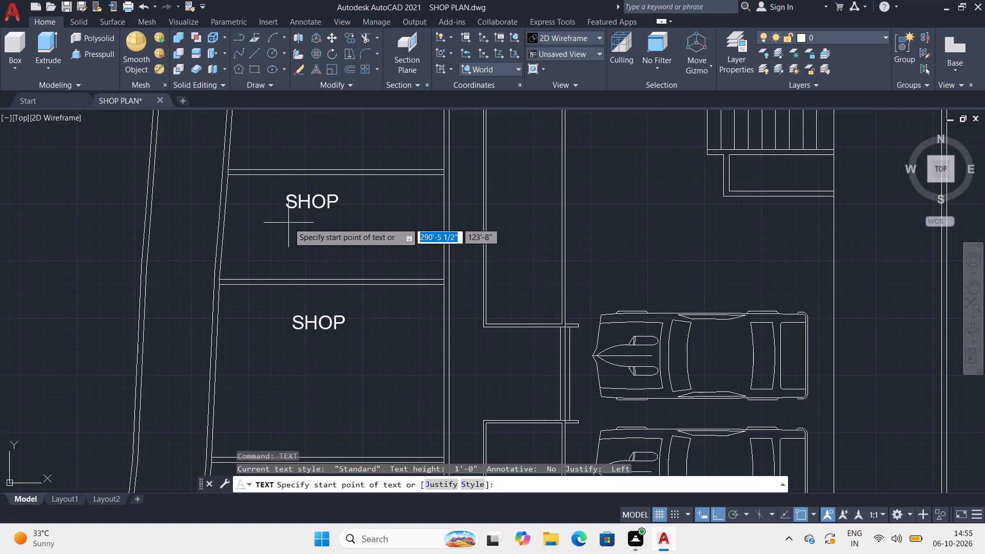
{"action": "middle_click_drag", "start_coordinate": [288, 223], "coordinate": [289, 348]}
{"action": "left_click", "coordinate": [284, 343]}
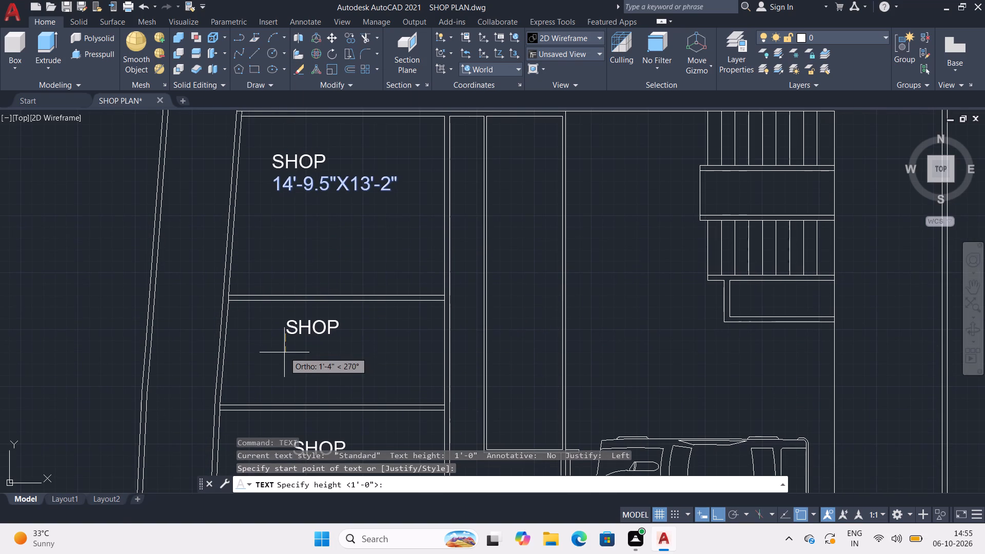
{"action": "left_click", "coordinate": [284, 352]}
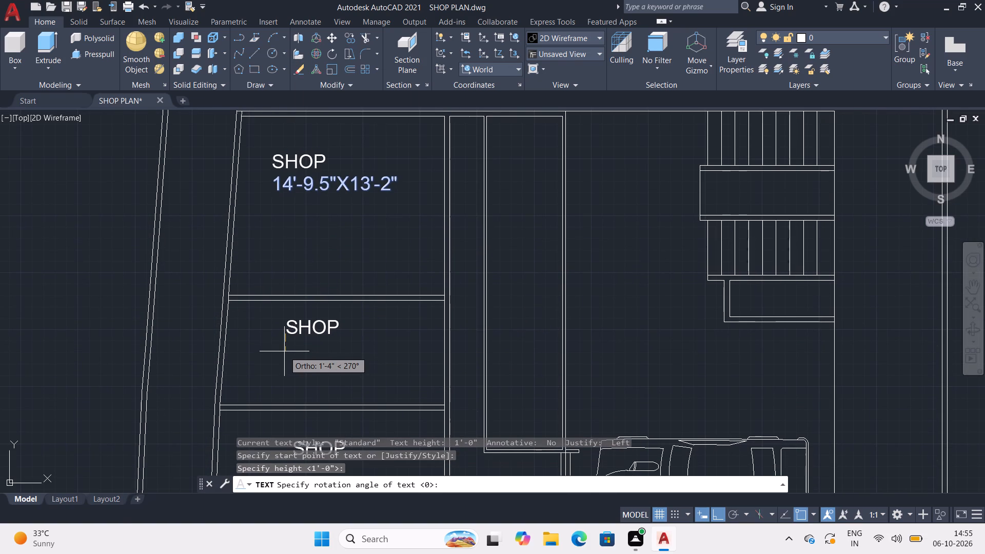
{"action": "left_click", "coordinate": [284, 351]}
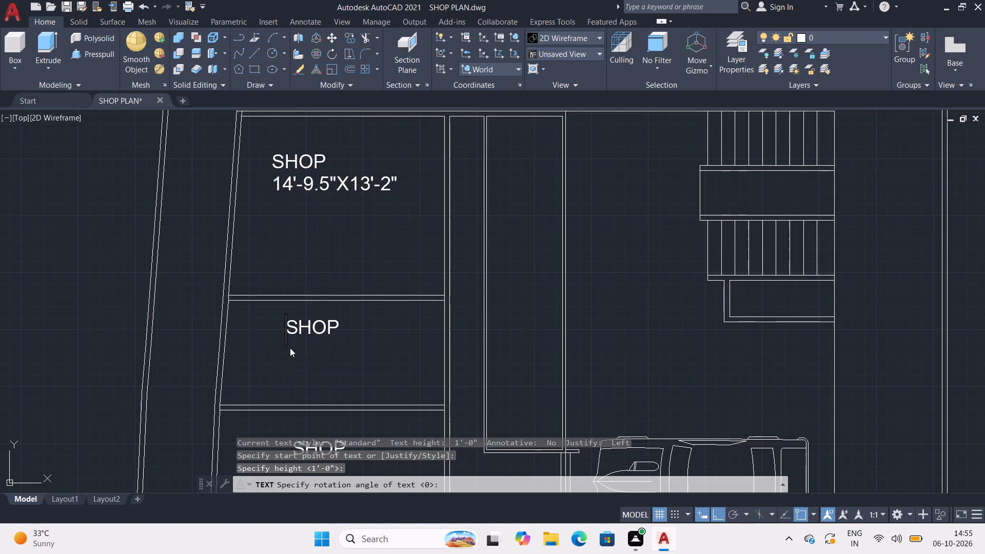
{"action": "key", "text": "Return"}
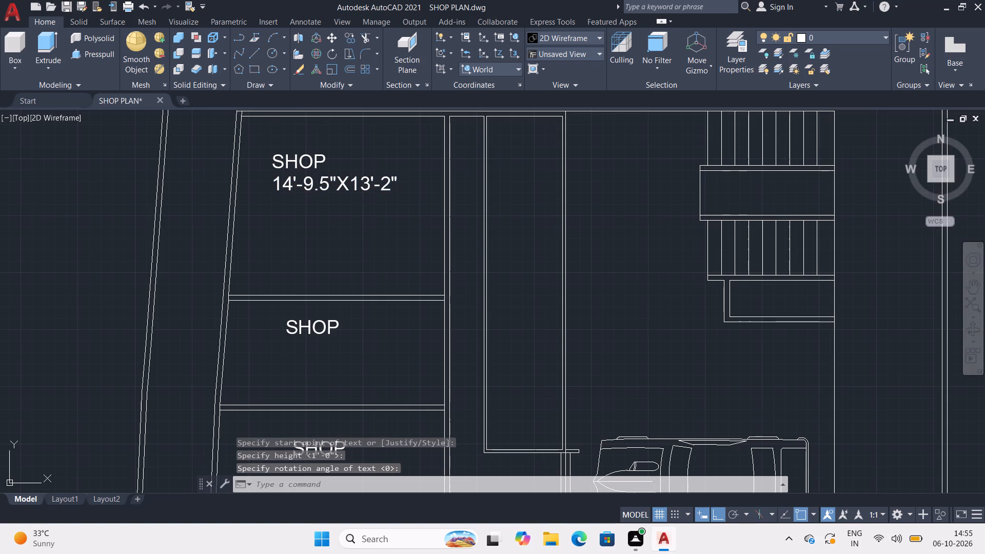
Add single-line text reading 15'-9.5"X7'-7.5" beneath SHOP in the second room from the north, with 1' height and no rotation.
{"action": "key", "text": "space"}
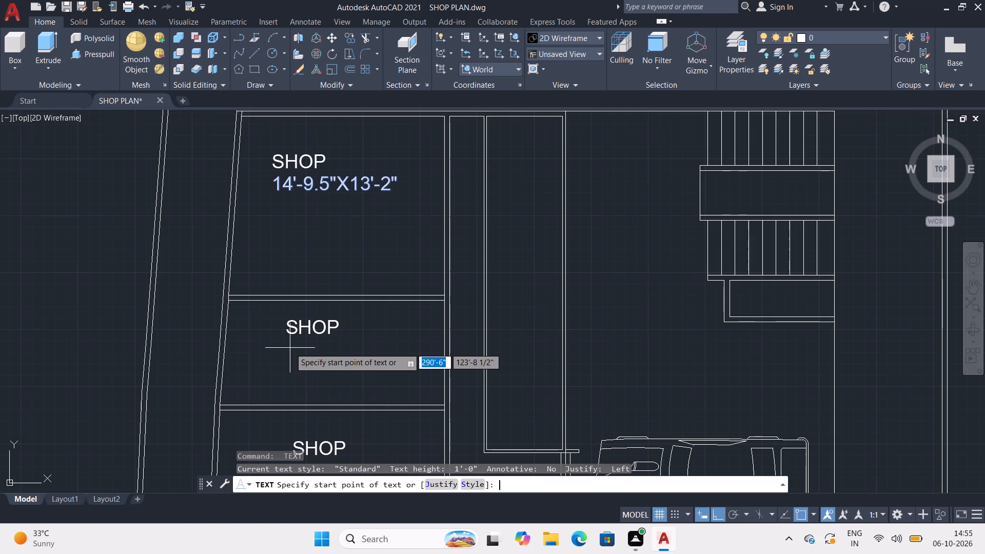
{"action": "type", "text": "1'"}
{"action": "key", "text": "Return"}
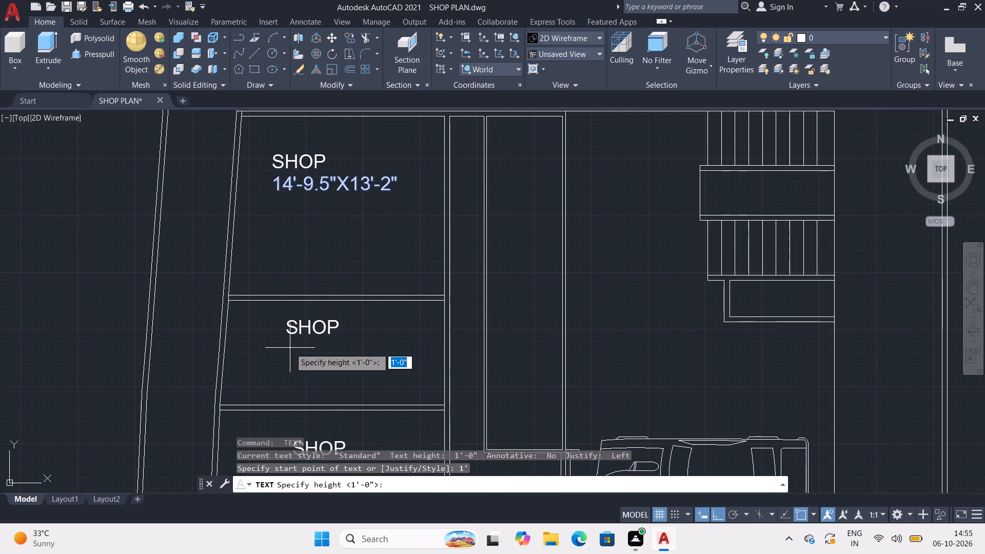
{"action": "key", "text": "Return"}
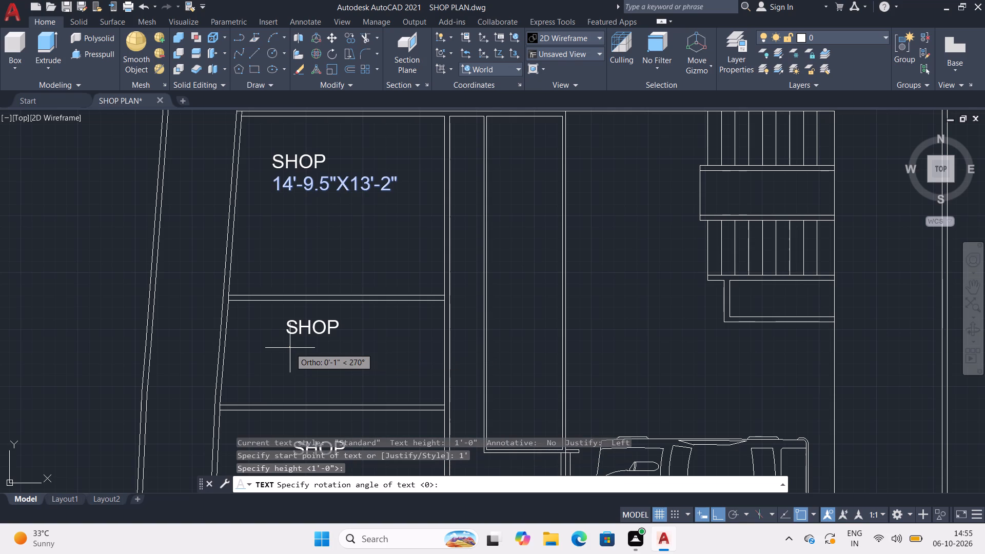
{"action": "key", "text": "Return"}
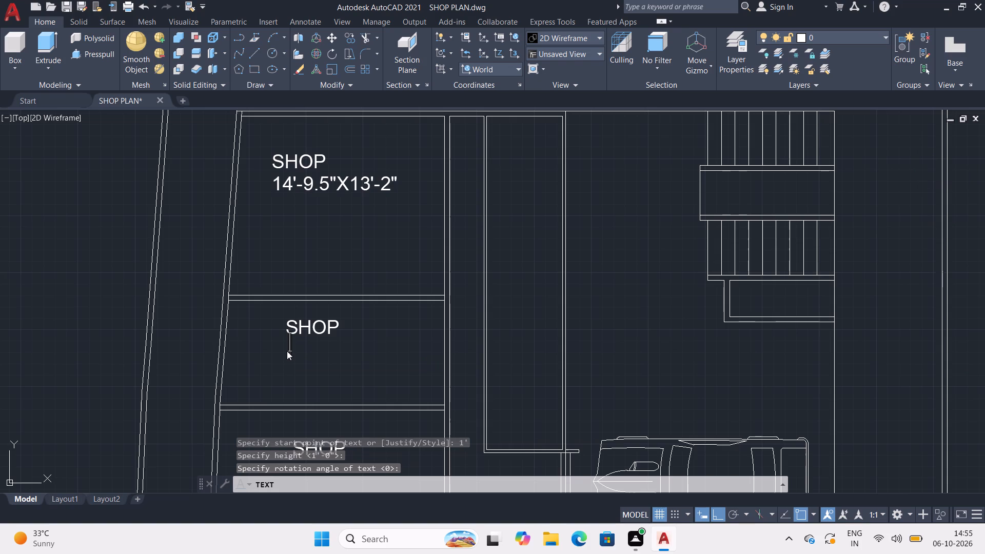
{"action": "type", "text": "15'"}
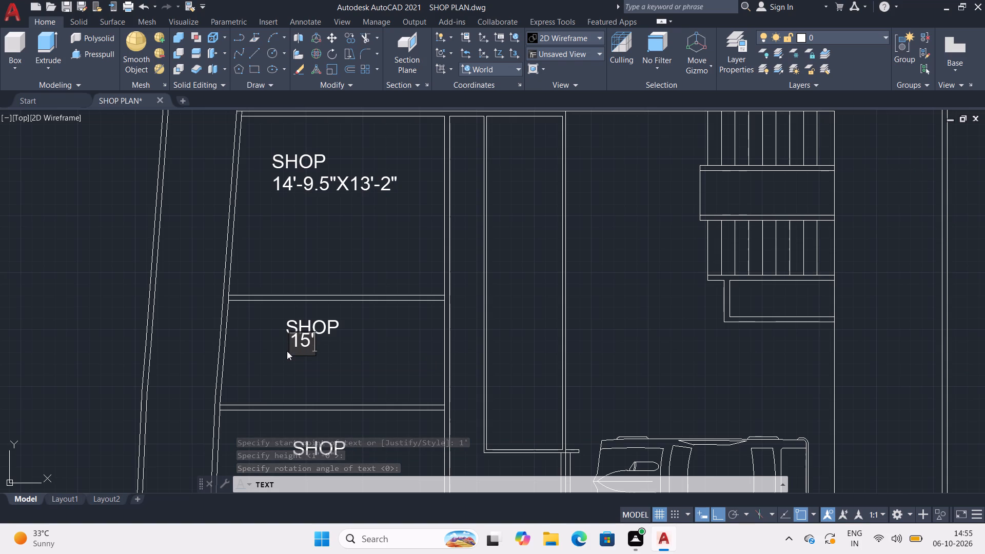
{"action": "type", "text": "9.5\""}
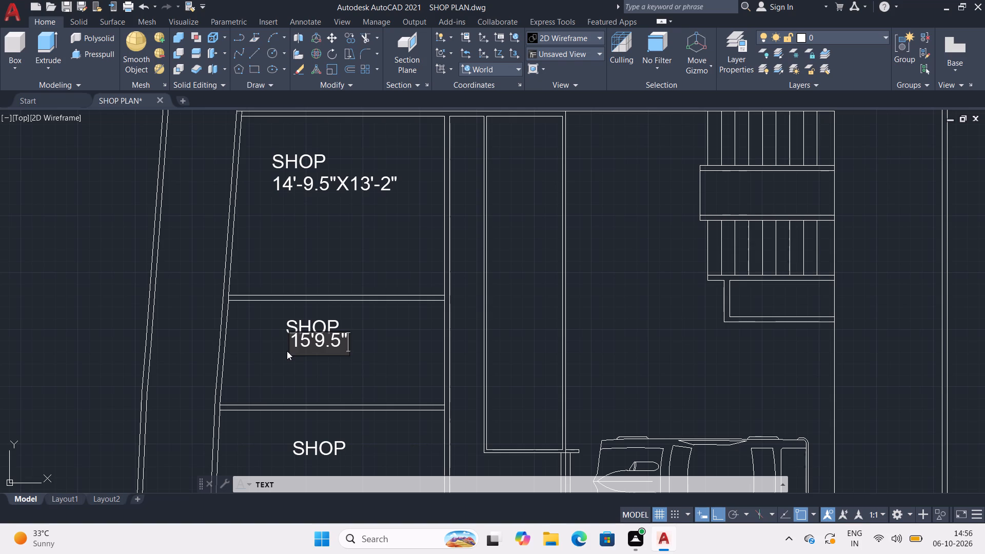
{"action": "key", "text": "Left"}
{"action": "key", "text": "Left"}
{"action": "key", "text": "Left"}
{"action": "key", "text": "Left"}
{"action": "key", "text": "minus"}
{"action": "key", "text": "Right"}
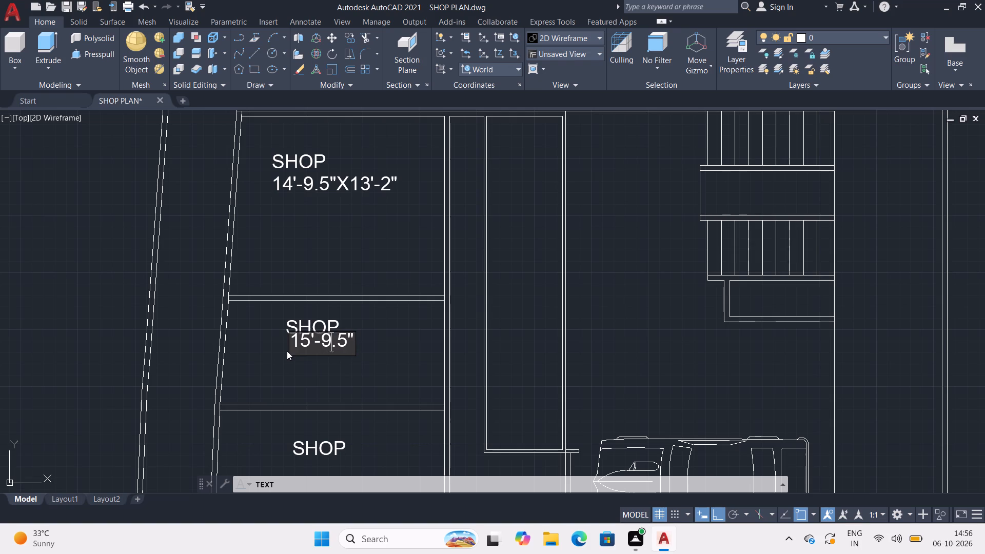
{"action": "key", "text": "Right"}
{"action": "key", "text": "Right"}
{"action": "key", "text": "Right"}
{"action": "key", "text": "x"}
{"action": "type", "text": "7'"}
{"action": "type", "text": "7.5\""}
{"action": "key", "text": "Left"}
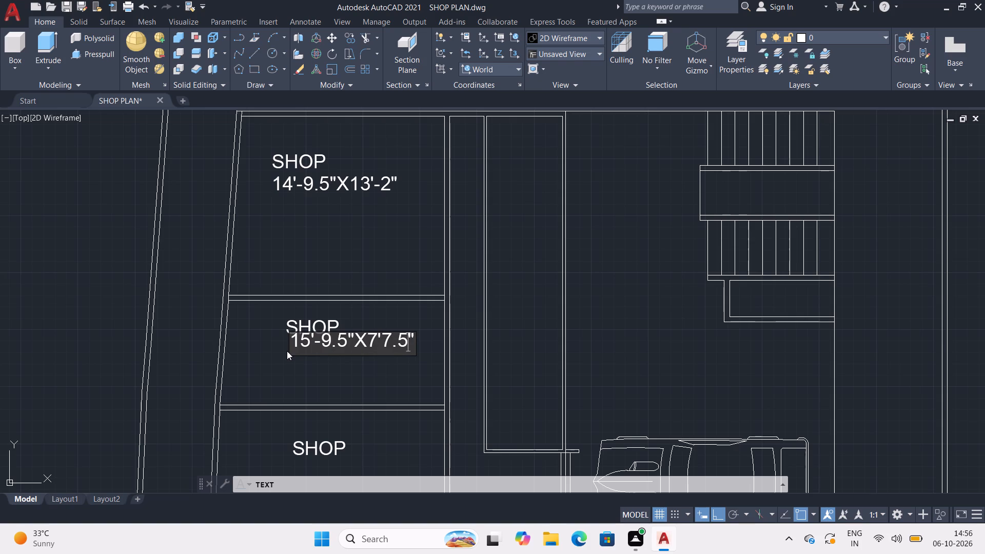
{"action": "key", "text": "Left"}
{"action": "key", "text": "Left"}
{"action": "key", "text": "Left"}
{"action": "key", "text": "minus"}
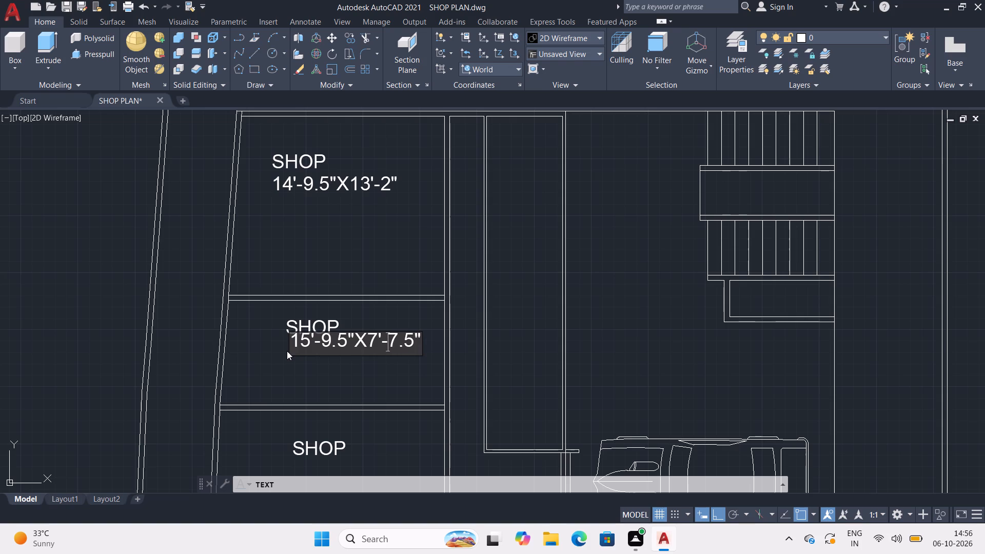
{"action": "key", "text": "Return"}
{"action": "key", "text": "Return"}
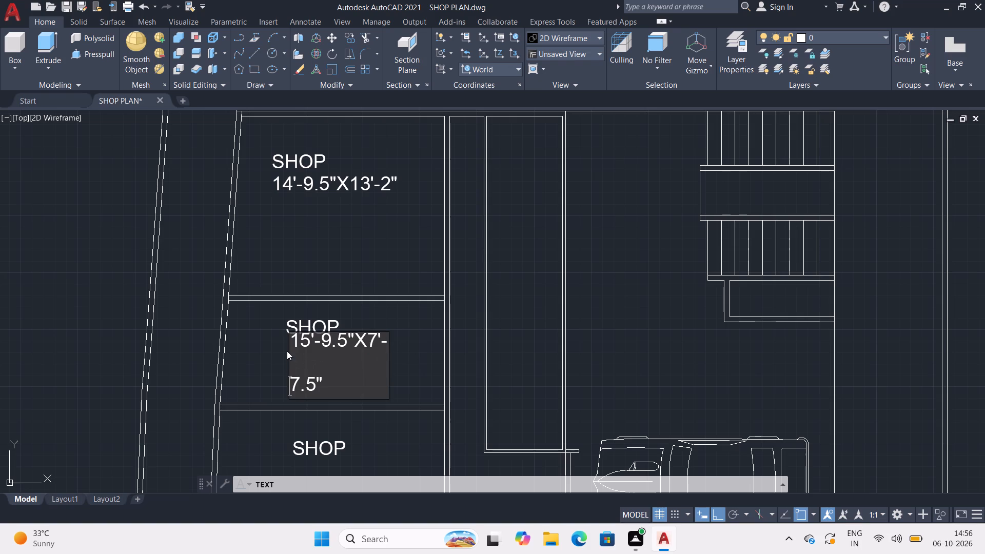
{"action": "key", "text": "BackSpace"}
{"action": "key", "text": "BackSpace"}
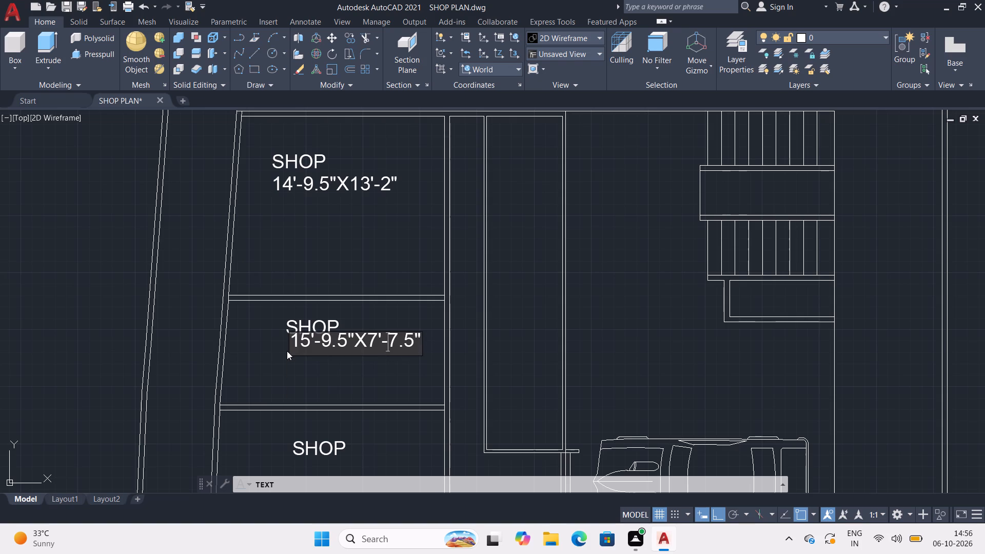
{"action": "key", "text": "Right"}
{"action": "key", "text": "Right"}
{"action": "key", "text": "Right"}
{"action": "key", "text": "Right"}
{"action": "key", "text": "Return"}
{"action": "key", "text": "Return"}
Copy and delete the 15'-9.5"X7'-7.5" size text, and paste it back slightly lower, clear of the SHOP label in the second room.
{"action": "left_click", "coordinate": [299, 339]}
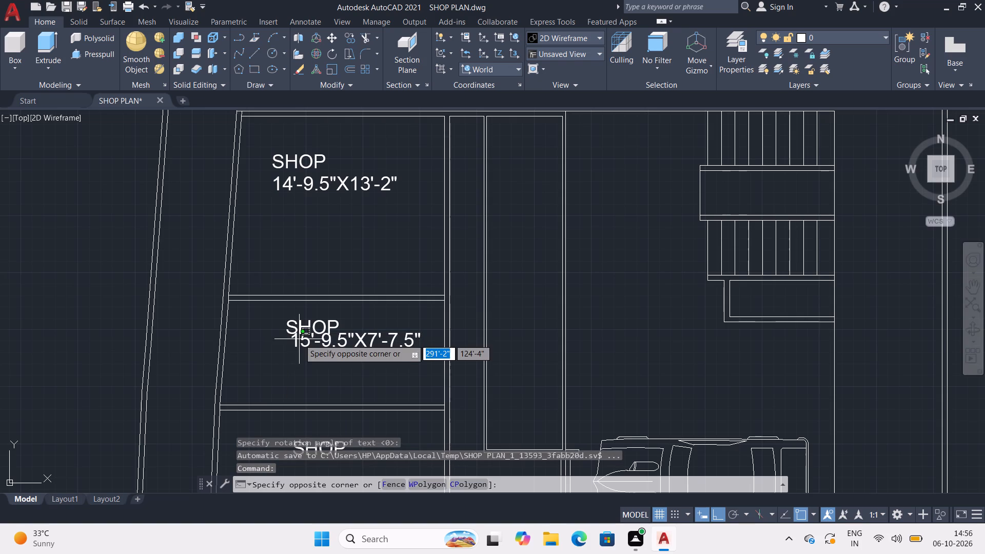
{"action": "left_click", "coordinate": [293, 343]}
{"action": "key", "text": "ctrl+c"}
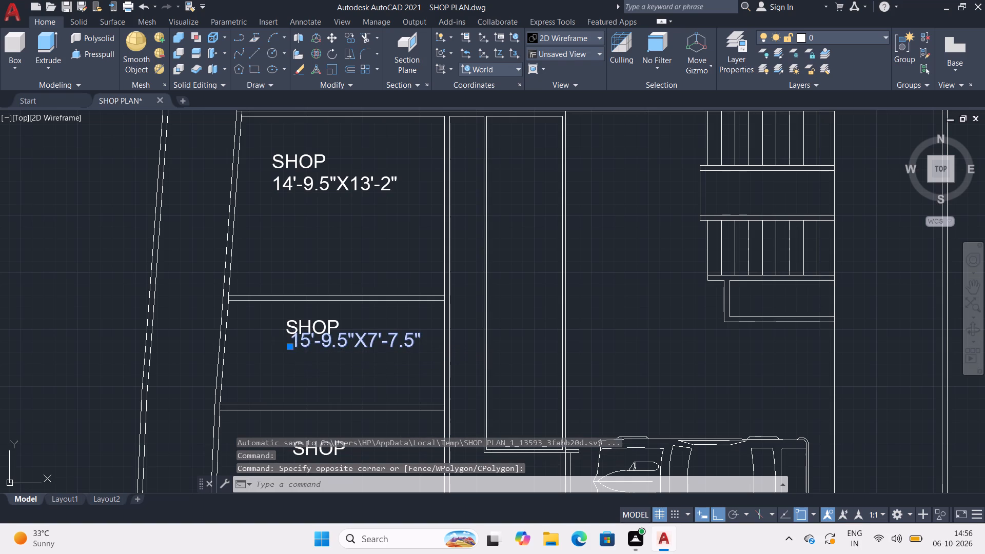
{"action": "key", "text": "Delete"}
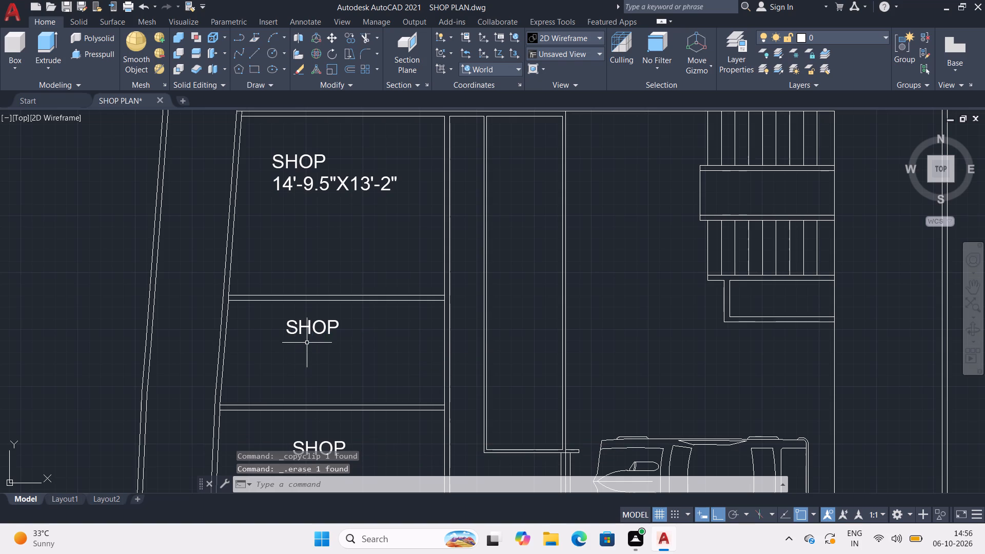
{"action": "key", "text": "ctrl+v"}
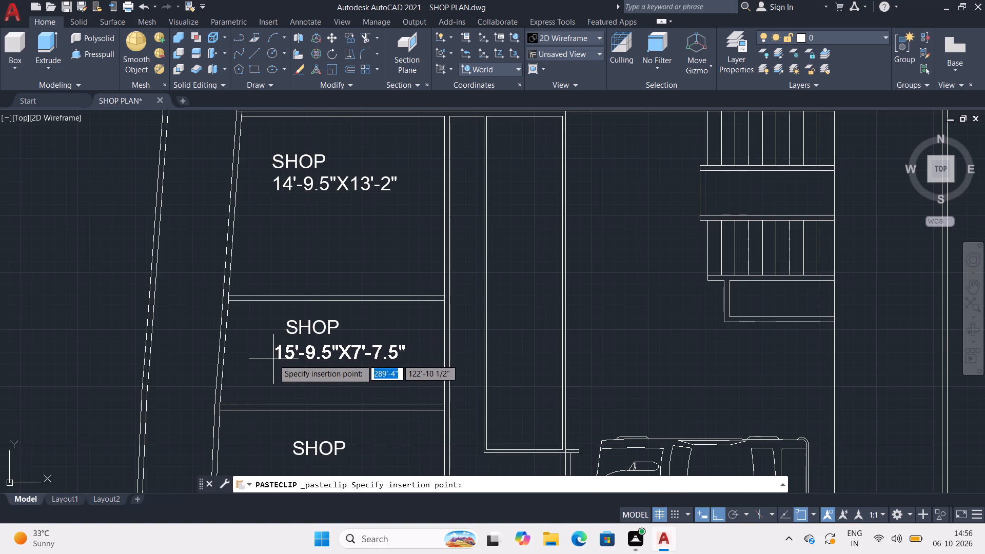
{"action": "left_click", "coordinate": [264, 361]}
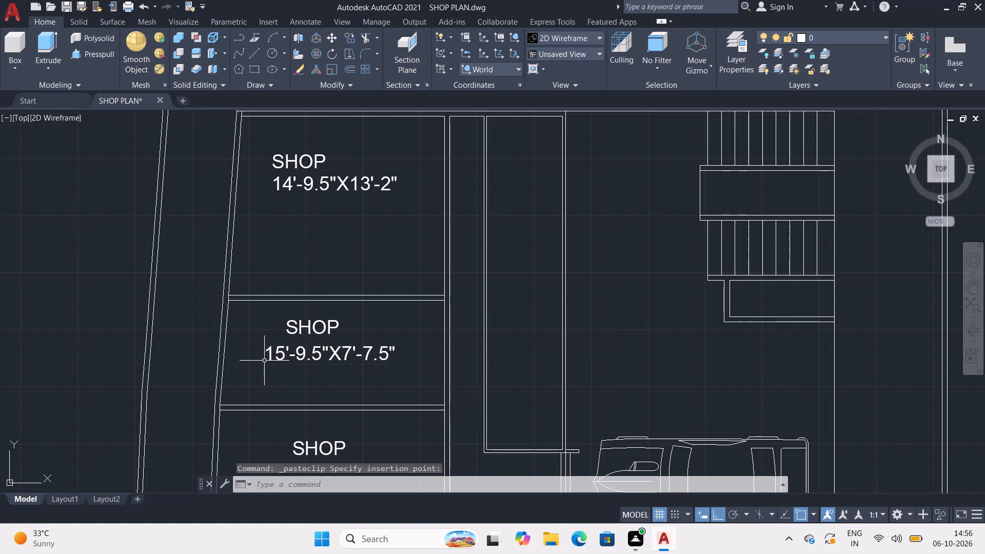
Start single-line text in the empty area east of the plan, 1' high and unrotated, with the first line 16'-5"X12'-7.5".
{"action": "middle_click_drag", "start_coordinate": [264, 361], "coordinate": [234, 266]}
{"action": "middle_click_drag", "start_coordinate": [259, 328], "coordinate": [241, 226]}
{"action": "scroll", "coordinate": [245, 246], "scroll_direction": "down", "scroll_amount": 3}
{"action": "middle_click_drag", "start_coordinate": [265, 261], "coordinate": [169, 186]}
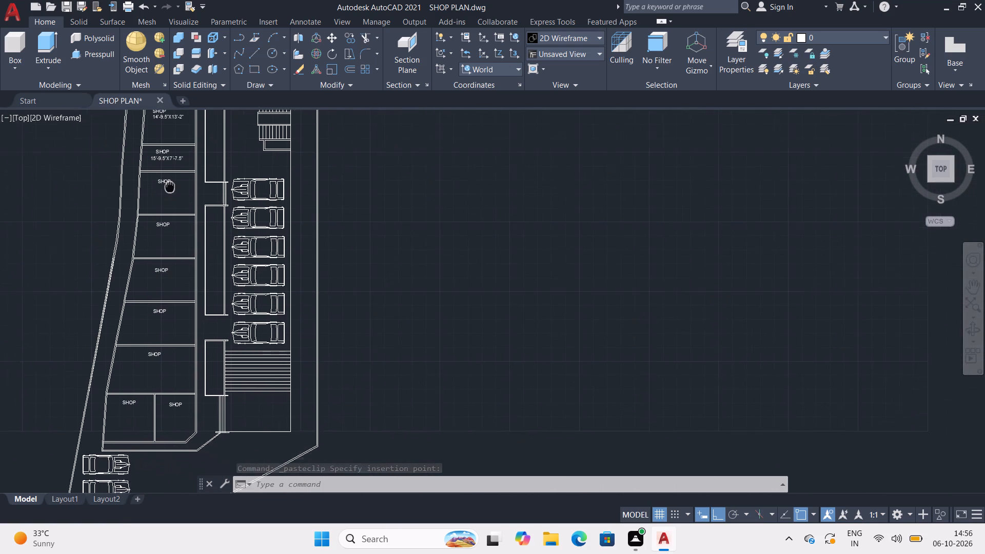
{"action": "middle_click_drag", "start_coordinate": [169, 186], "coordinate": [157, 201]}
{"action": "left_click", "coordinate": [371, 200]}
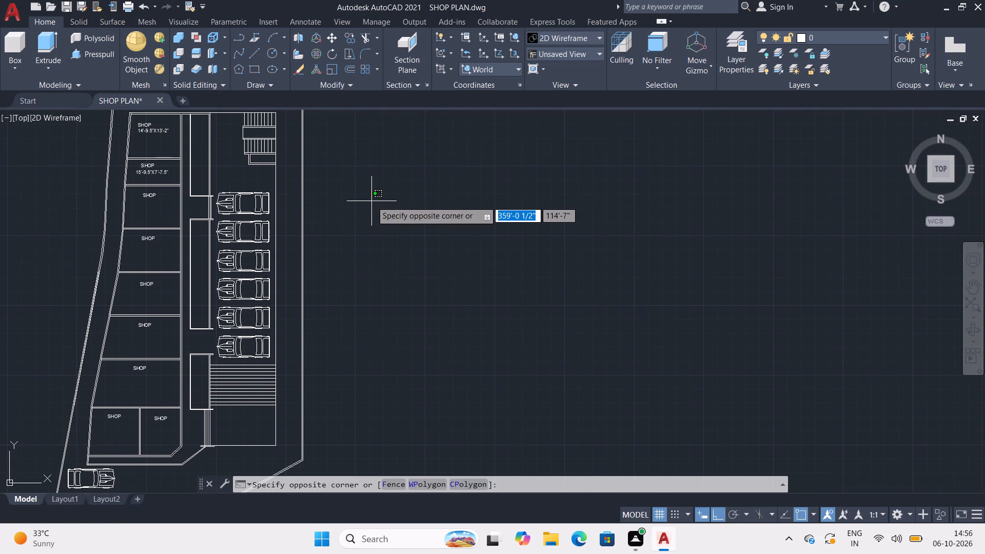
{"action": "left_click", "coordinate": [371, 201]}
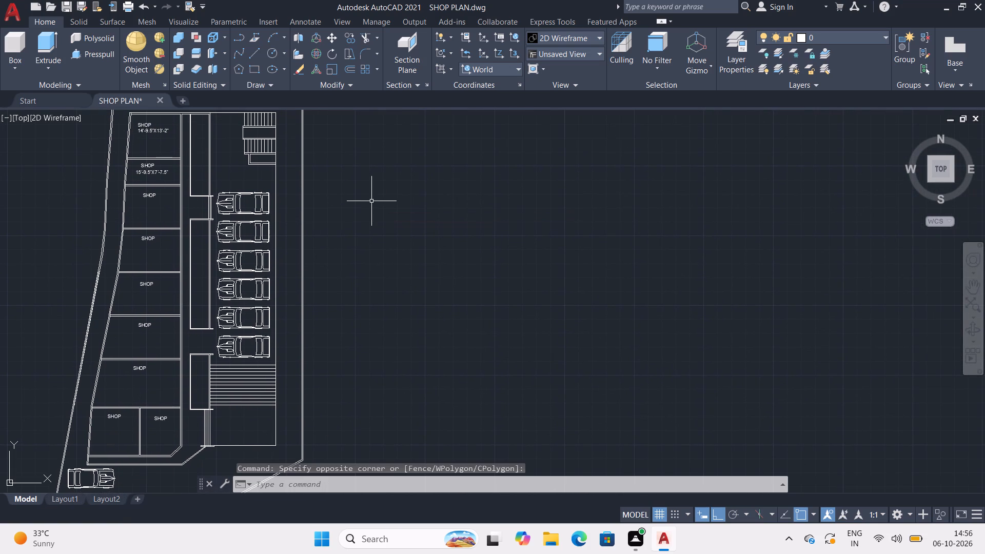
{"action": "type", "text": "TE"}
{"action": "key", "text": "x"}
{"action": "key", "text": "t"}
{"action": "key", "text": "Return"}
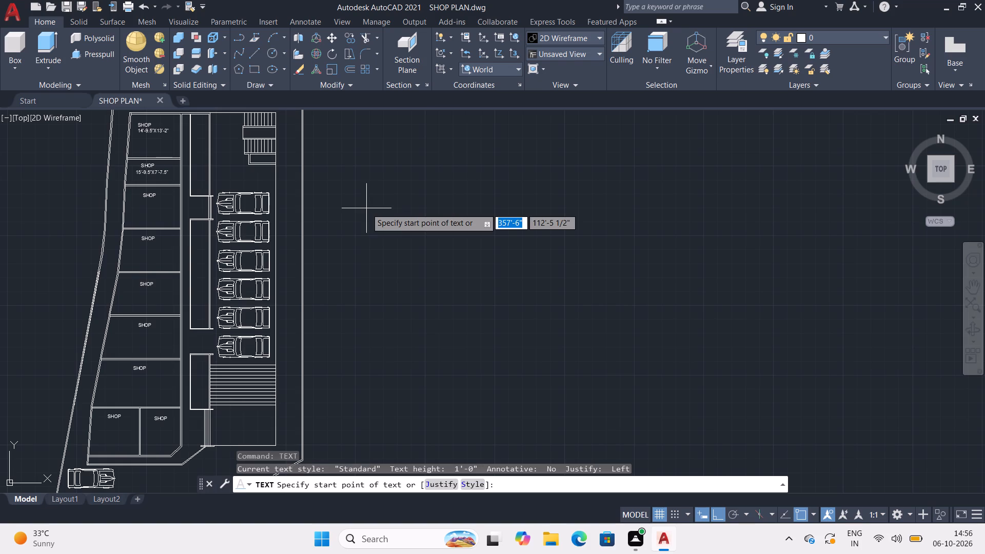
{"action": "left_click", "coordinate": [366, 208]}
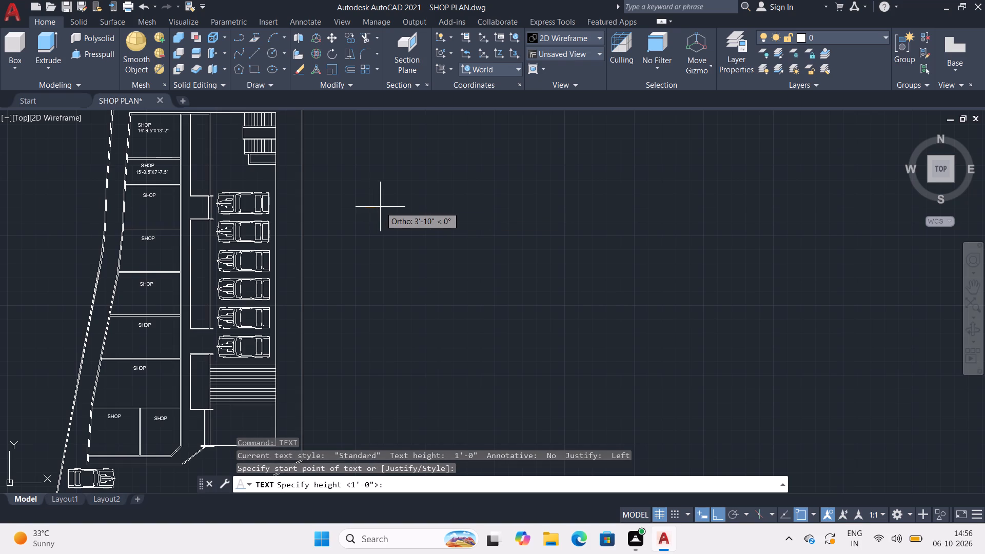
{"action": "key", "text": "Return"}
{"action": "key", "text": "Return"}
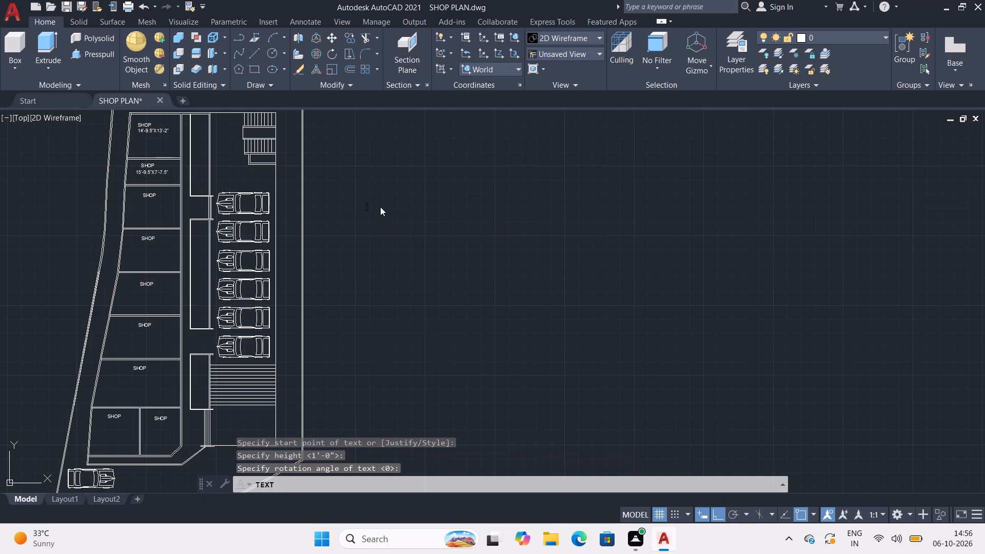
{"action": "scroll", "coordinate": [380, 206], "scroll_direction": "up", "scroll_amount": 4}
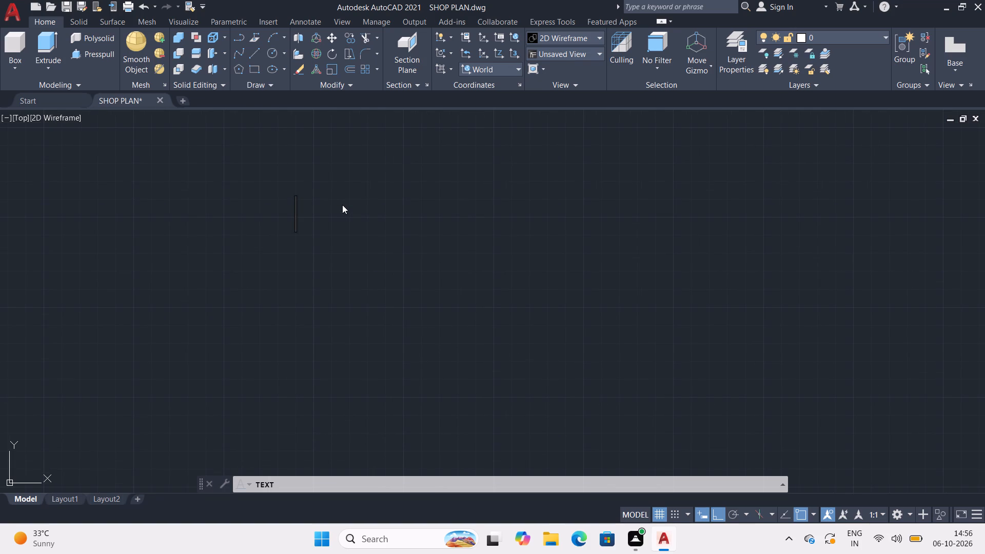
{"action": "type", "text": "16'-"}
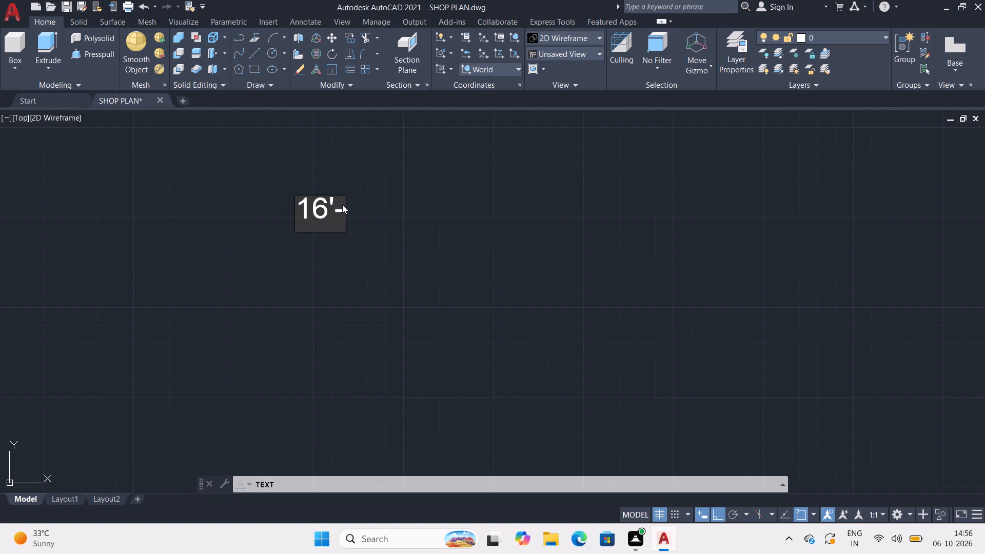
{"action": "type", "text": "5\""}
{"action": "key", "text": "x"}
{"action": "type", "text": "12"}
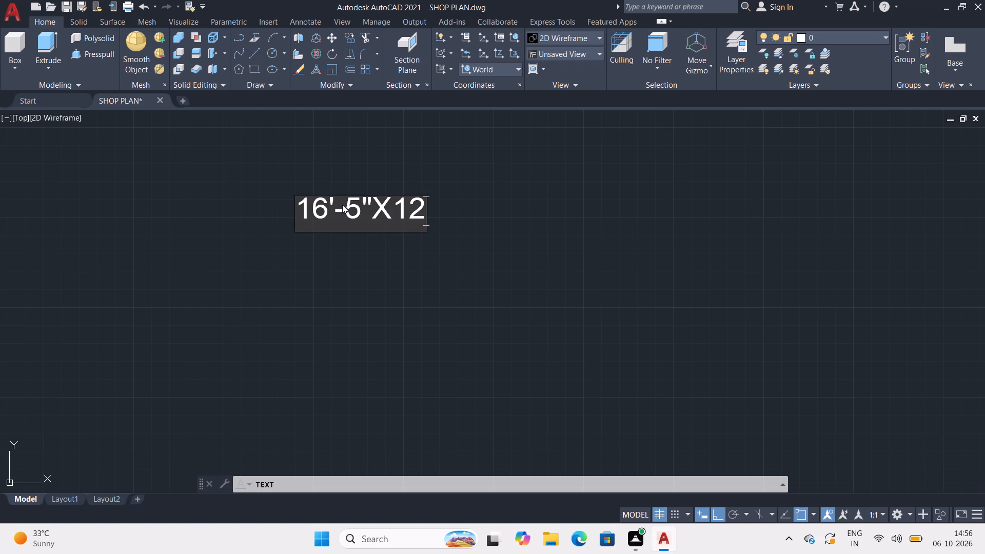
{"action": "type", "text": "'-"}
{"action": "key", "text": "4"}
{"action": "key", "text": "BackSpace"}
{"action": "type", "text": "7.5\""}
{"action": "key", "text": "Return"}
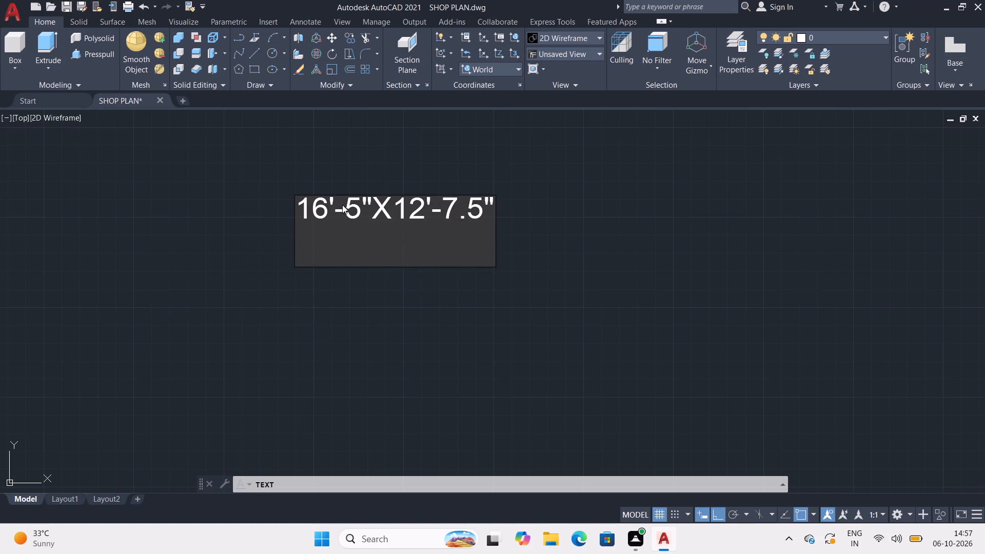
Enter 14'-4"X12'-7.5" as the second line of the size text list.
{"action": "type", "text": "14'"}
{"action": "key", "text": "minus"}
{"action": "type", "text": "4\""}
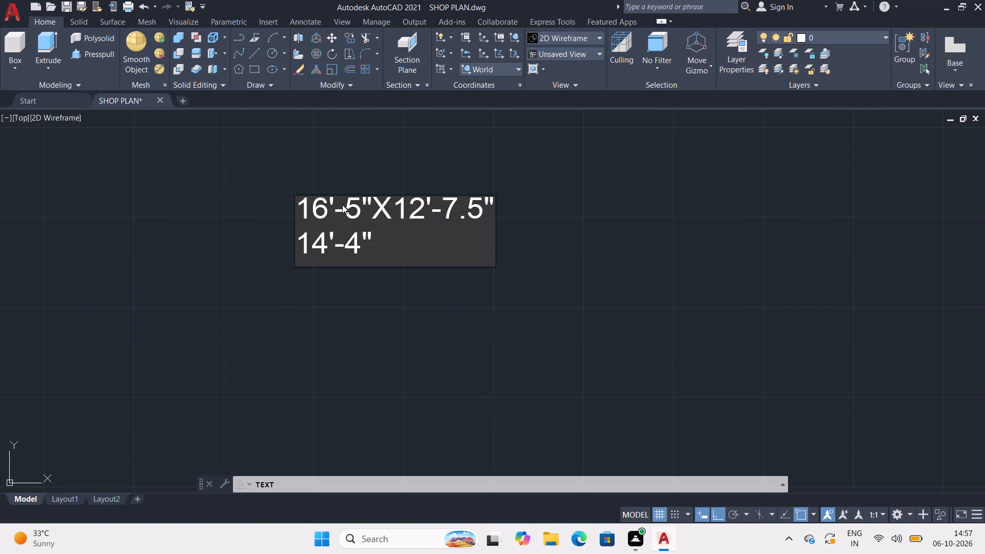
{"action": "key", "text": "x"}
{"action": "type", "text": "12'"}
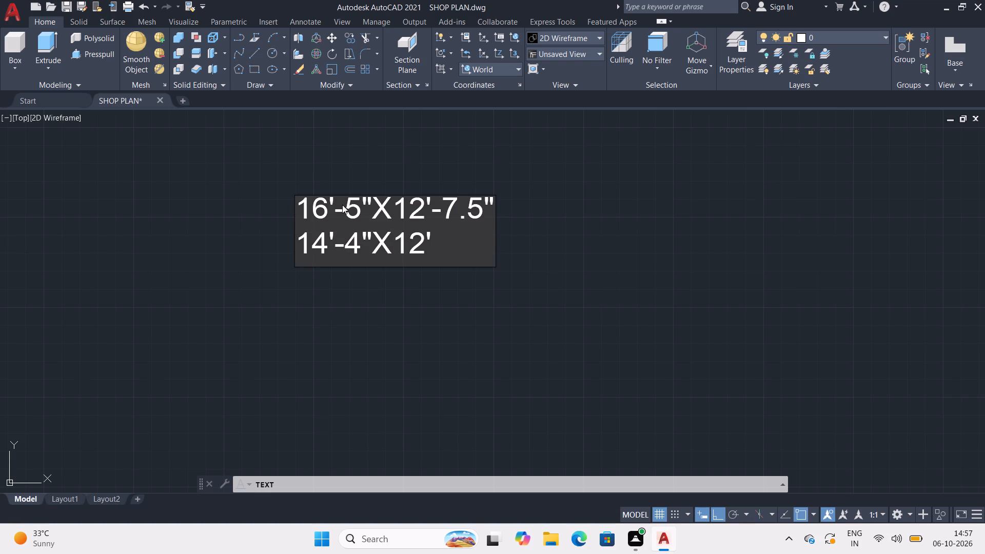
{"action": "key", "text": "minus"}
{"action": "type", "text": "7.5\""}
{"action": "key", "text": "Return"}
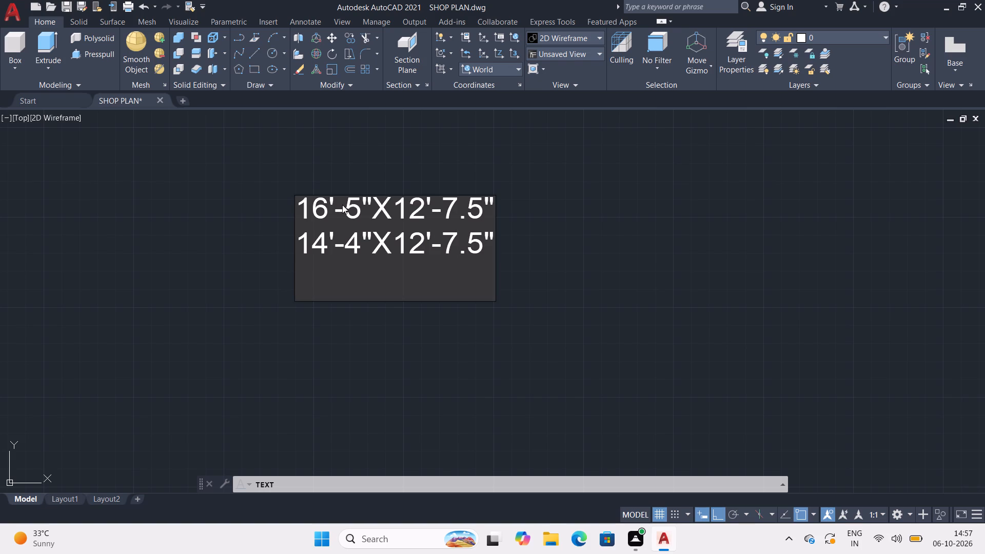
Enter 18'-4.5"X12'-7.5" as the third line of the size text list.
{"action": "type", "text": "18'-"}
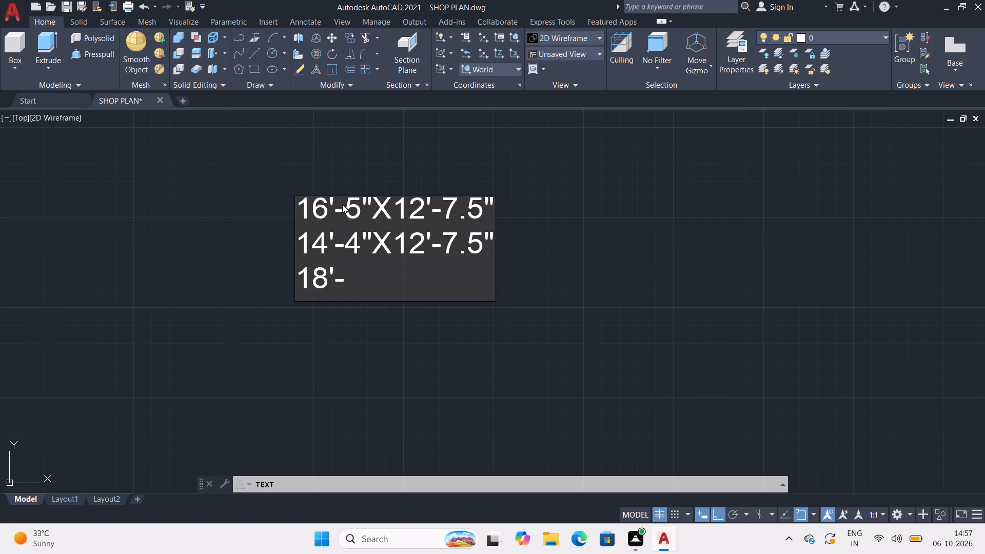
{"action": "type", "text": "4.5\""}
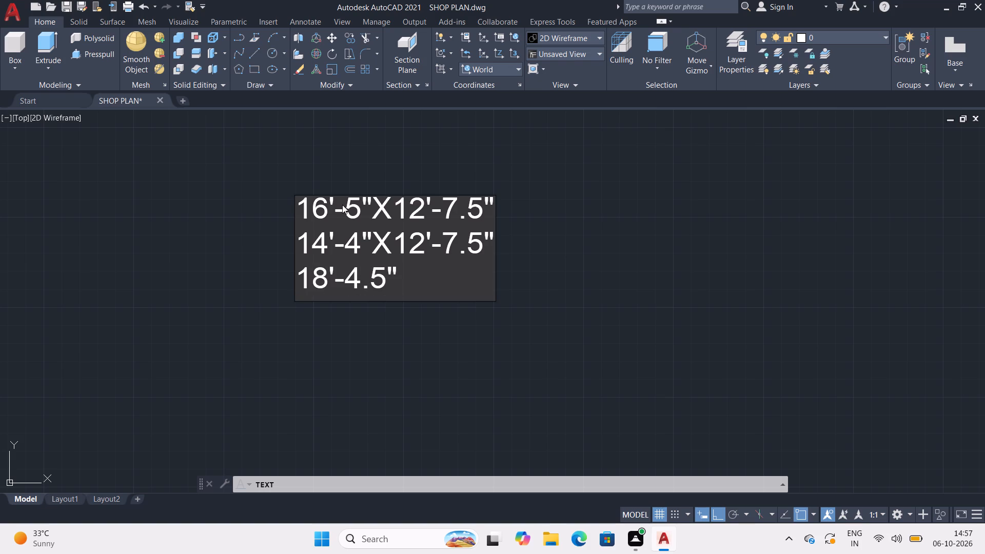
{"action": "key", "text": "x"}
{"action": "type", "text": "12'"}
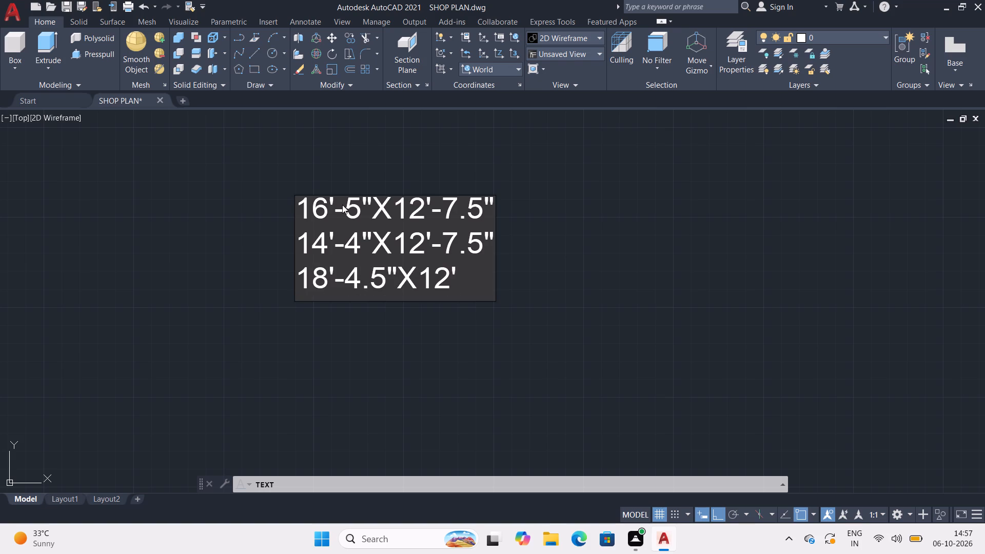
{"action": "key", "text": "minus"}
{"action": "type", "text": "7.5\""}
{"action": "key", "text": "Return"}
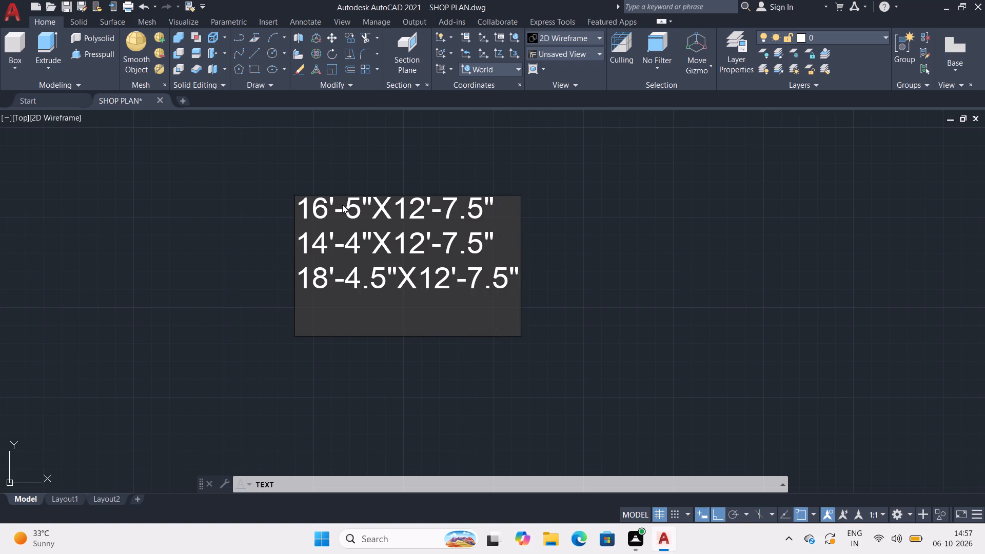
Enter 21'-0.5"X12'-7.5" as the fourth line of the size text list.
{"action": "type", "text": "21"}
{"action": "key", "text": "apostrophe"}
{"action": "type", "text": "-0.5\""}
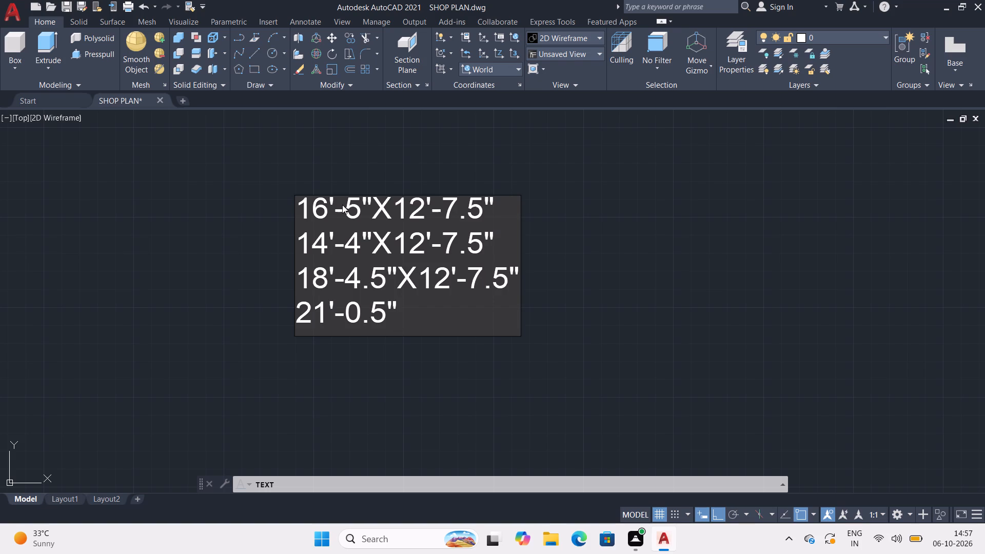
{"action": "key", "text": "x"}
{"action": "type", "text": "12"}
{"action": "type", "text": "'="}
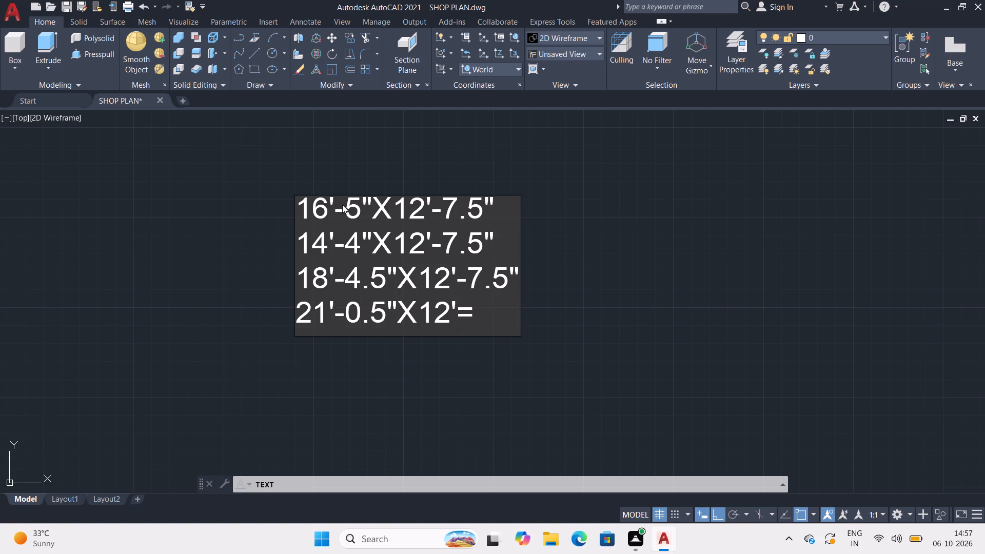
{"action": "key", "text": "BackSpace"}
{"action": "key", "text": "minus"}
{"action": "type", "text": "7.5\""}
{"action": "key", "text": "Return"}
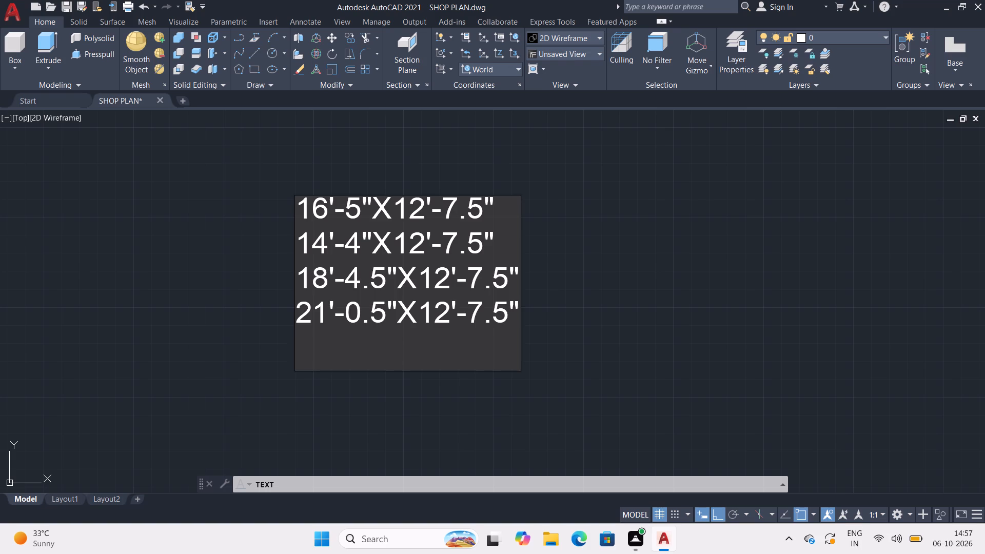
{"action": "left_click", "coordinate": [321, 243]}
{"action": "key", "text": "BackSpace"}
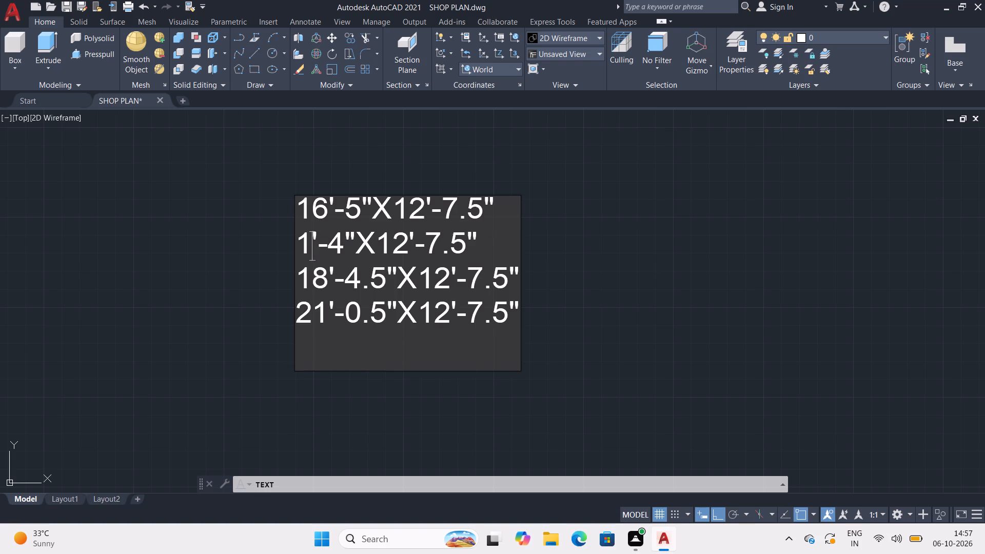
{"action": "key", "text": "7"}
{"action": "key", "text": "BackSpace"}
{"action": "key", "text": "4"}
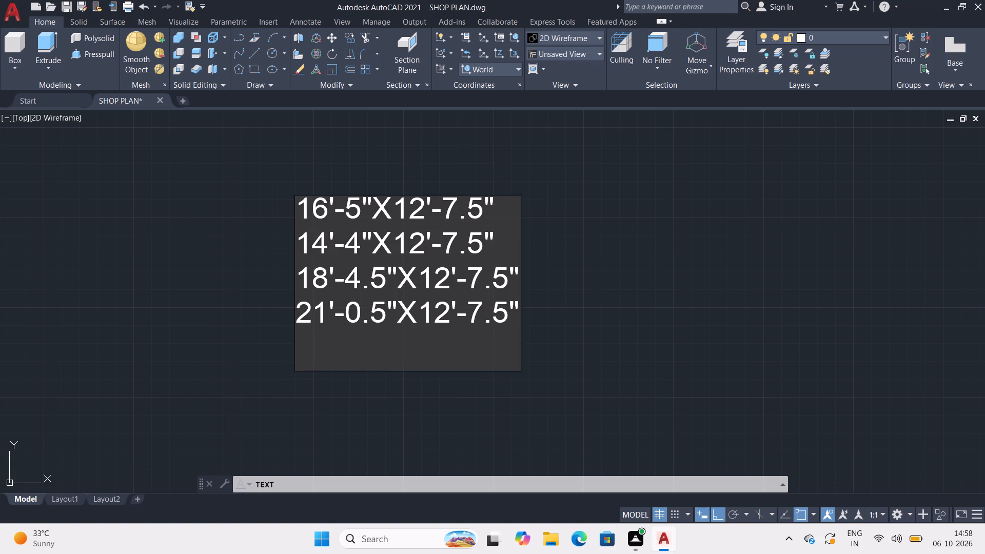
Enter 23'-8.5"X12'-7.5" as the fifth line of the size text list.
{"action": "left_click", "coordinate": [308, 346]}
{"action": "type", "text": "23"}
{"action": "key", "text": "semicolon"}
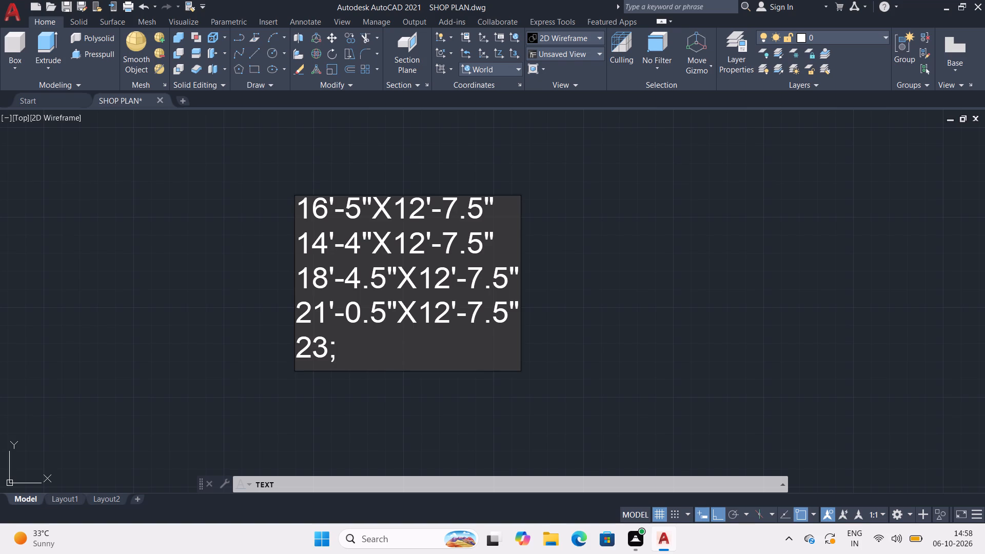
{"action": "key", "text": "BackSpace"}
{"action": "key", "text": "apostrophe"}
{"action": "type", "text": "-8.5\""}
{"action": "key", "text": "x"}
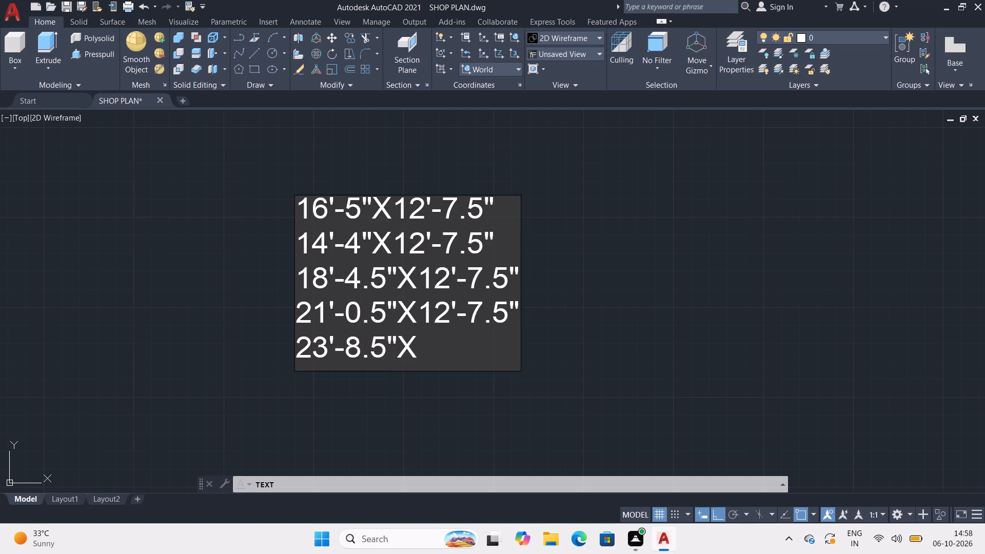
{"action": "type", "text": "12'"}
{"action": "key", "text": "minus"}
{"action": "type", "text": "7.5\""}
{"action": "key", "text": "Return"}
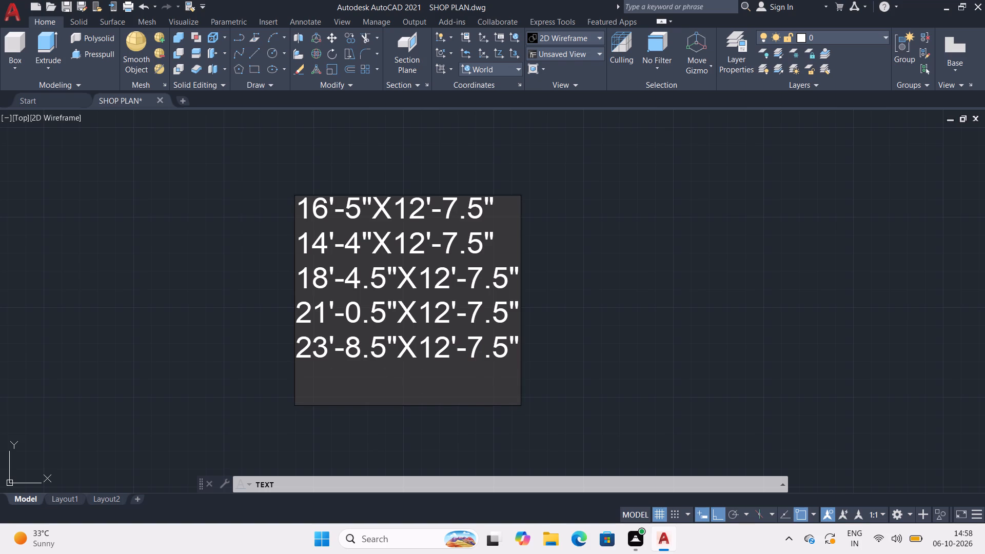
Enter 14'-0.5"X14'-1.5" as the sixth line of the size text list.
{"action": "type", "text": "14'-"}
{"action": "type", "text": "0.5\""}
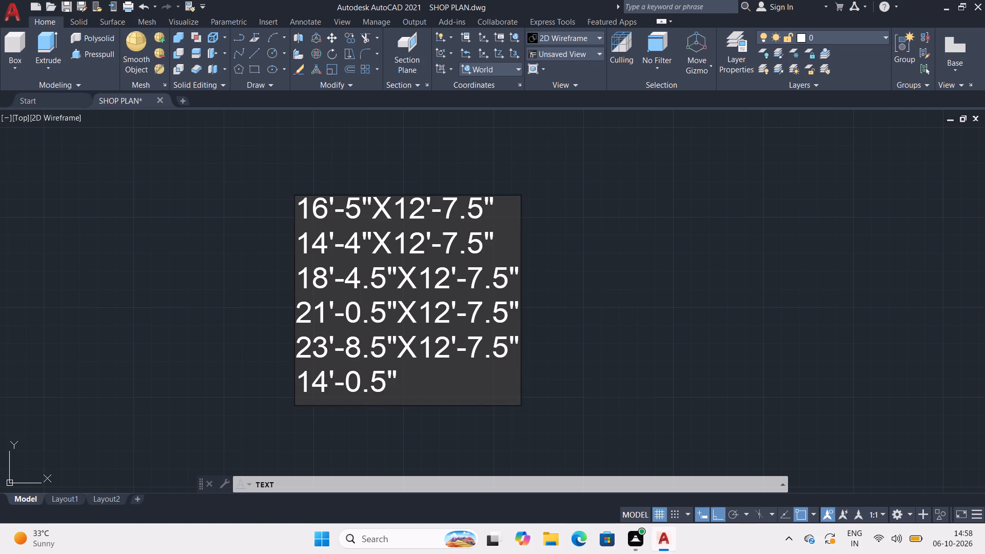
{"action": "key", "text": "x"}
{"action": "type", "text": "14"}
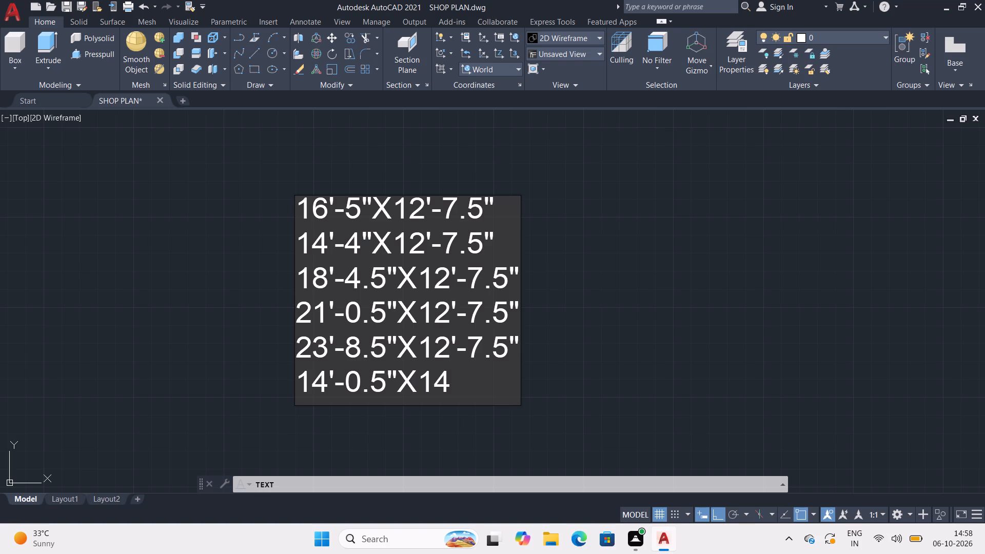
{"action": "key", "text": "apostrophe"}
{"action": "type", "text": "-1.5\""}
{"action": "key", "text": "Return"}
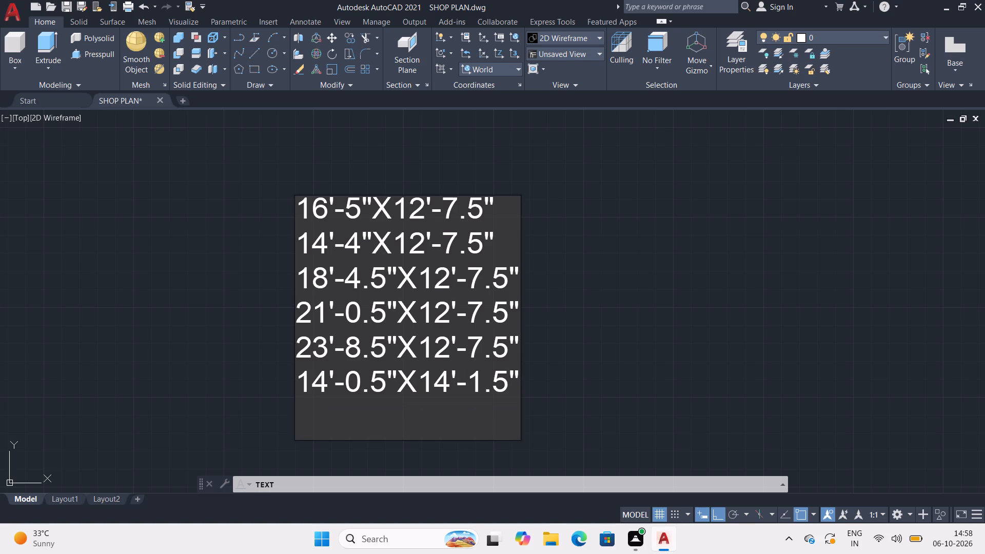
Enter 11'-11.5"X14'-1.5" as the seventh line of the size text list and finish the text.
{"action": "type", "text": "11'"}
{"action": "type", "text": "-11.5\""}
{"action": "key", "text": "x"}
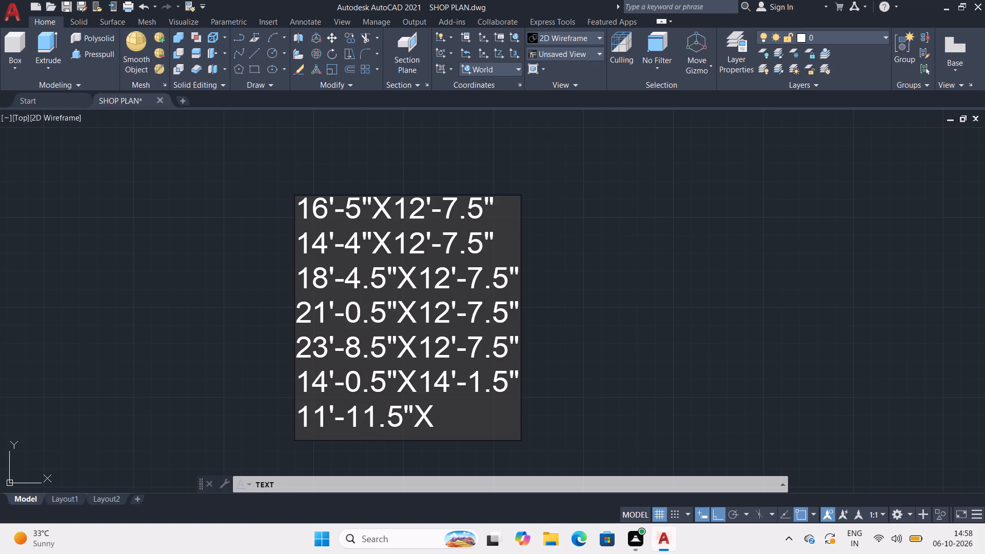
{"action": "type", "text": "14'"}
{"action": "key", "text": "minus"}
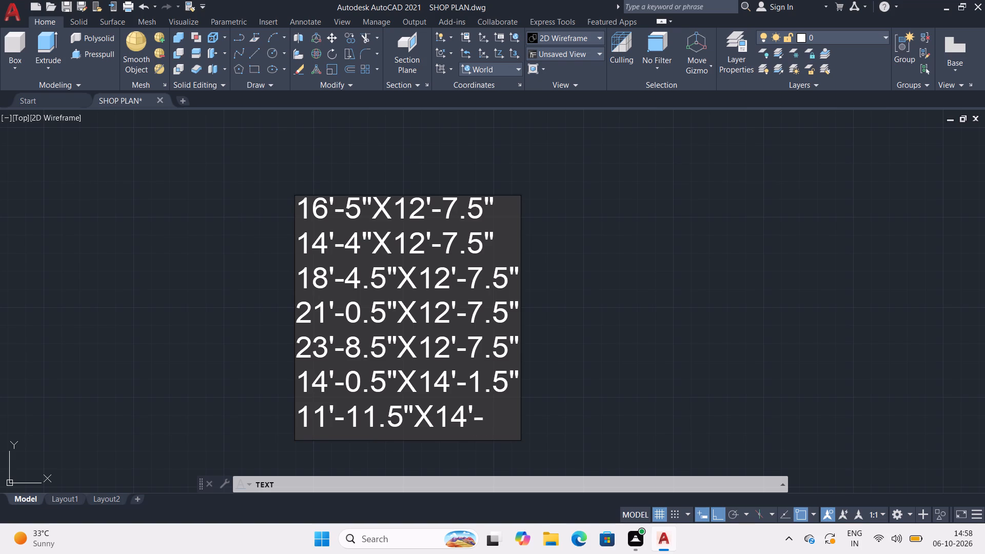
{"action": "type", "text": "1.5\""}
{"action": "key", "text": "Return"}
{"action": "key", "text": "Return"}
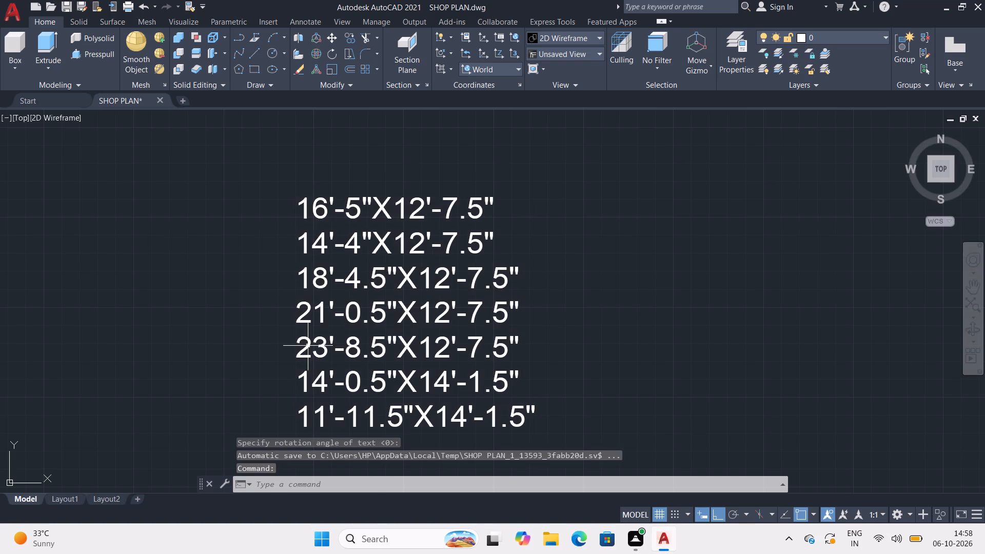
Copy the 16'-5"X12'-7.5" text from the list to below the SHOP label in the room just south of the 15'-9.5"X7'-7.5" shop.
{"action": "left_click", "coordinate": [306, 210]}
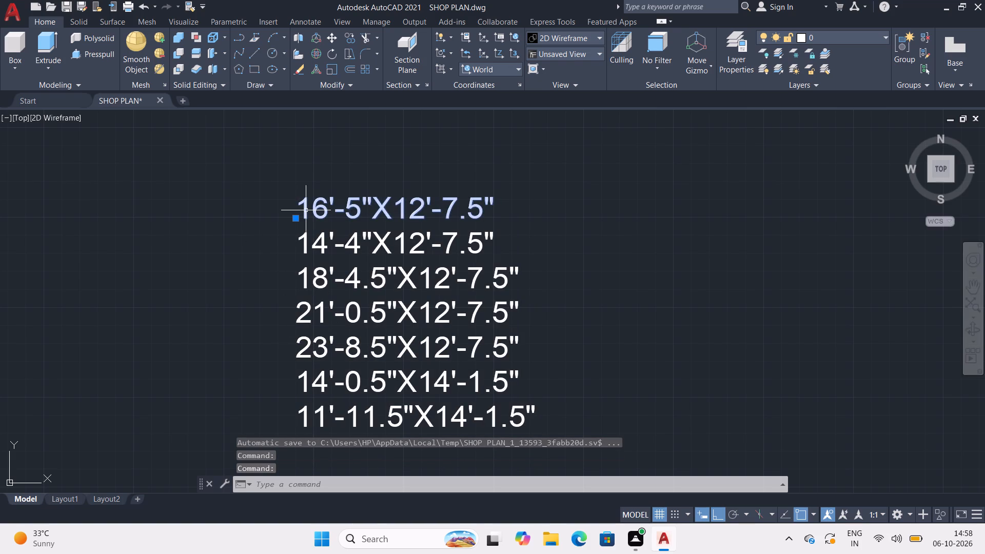
{"action": "key", "text": "ctrl+c"}
{"action": "key", "text": "ctrl+v"}
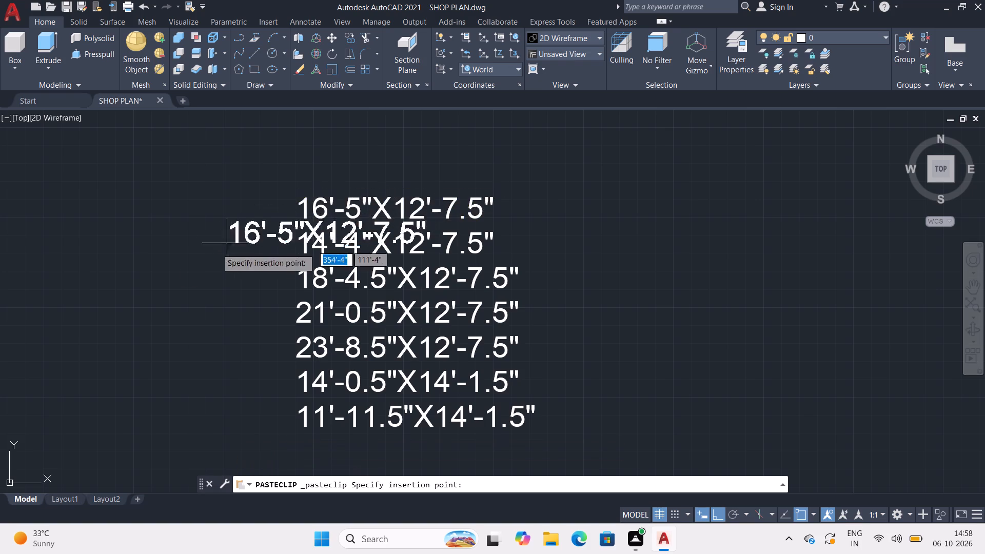
{"action": "scroll", "coordinate": [167, 265], "scroll_direction": "down", "scroll_amount": 2}
{"action": "middle_click_drag", "start_coordinate": [150, 275], "coordinate": [462, 149]}
{"action": "scroll", "coordinate": [252, 211], "scroll_direction": "down", "scroll_amount": 1}
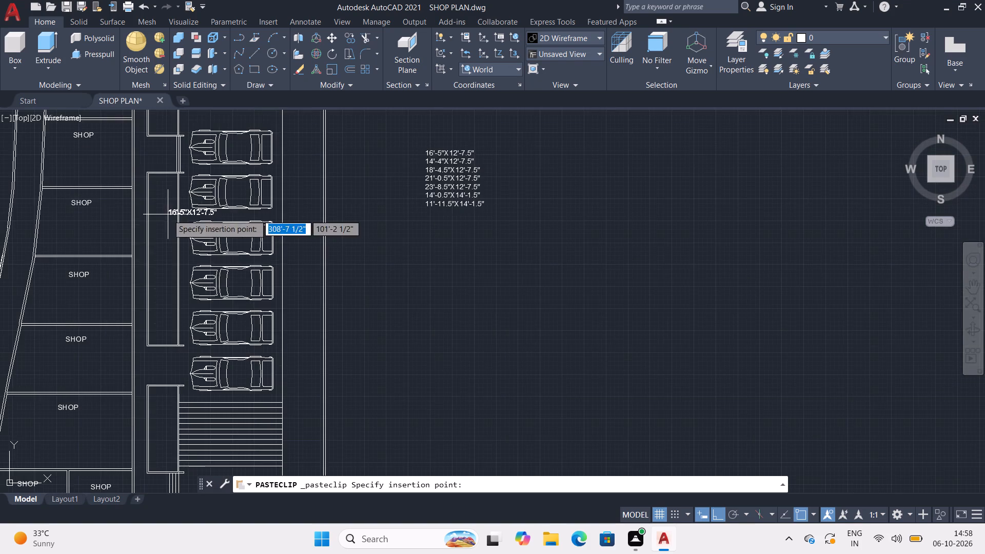
{"action": "middle_click_drag", "start_coordinate": [247, 223], "coordinate": [477, 310]}
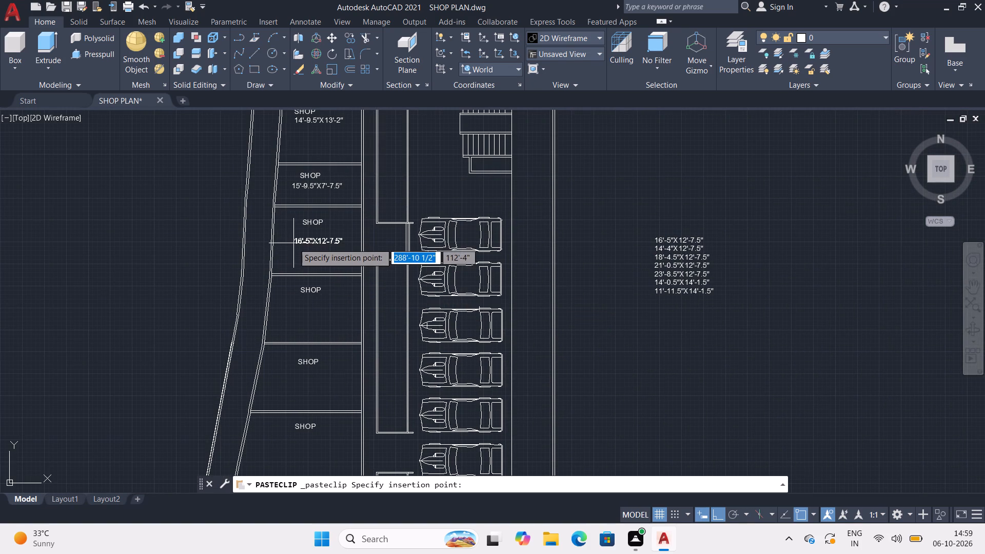
{"action": "left_click", "coordinate": [294, 239]}
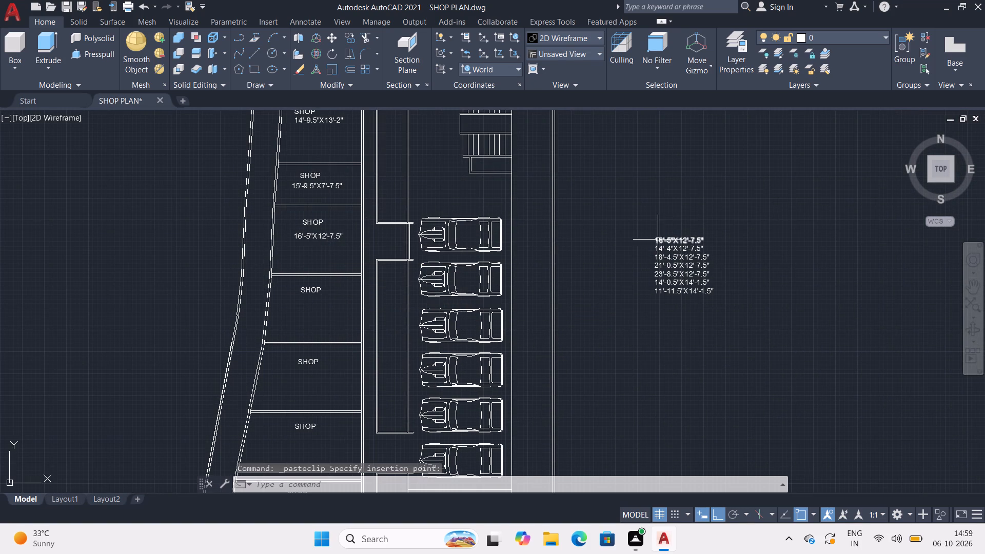
Copy the 14'-4"X12'-7.5" text from the list to below the SHOP label in the room just south of the 16'-5"X12'-7.5" shop.
{"action": "left_click", "coordinate": [661, 245]}
{"action": "key", "text": "ctrl+c"}
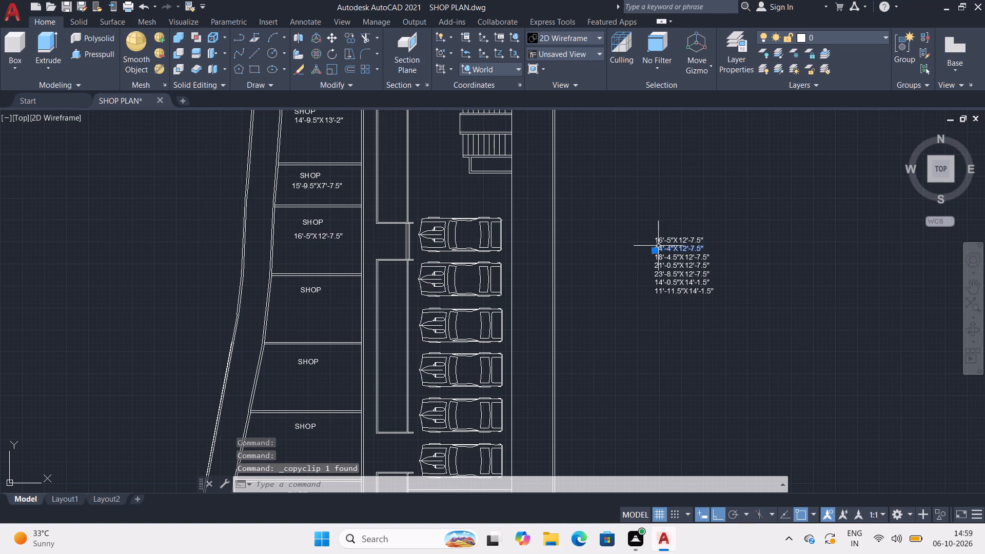
{"action": "key", "text": "ctrl+v"}
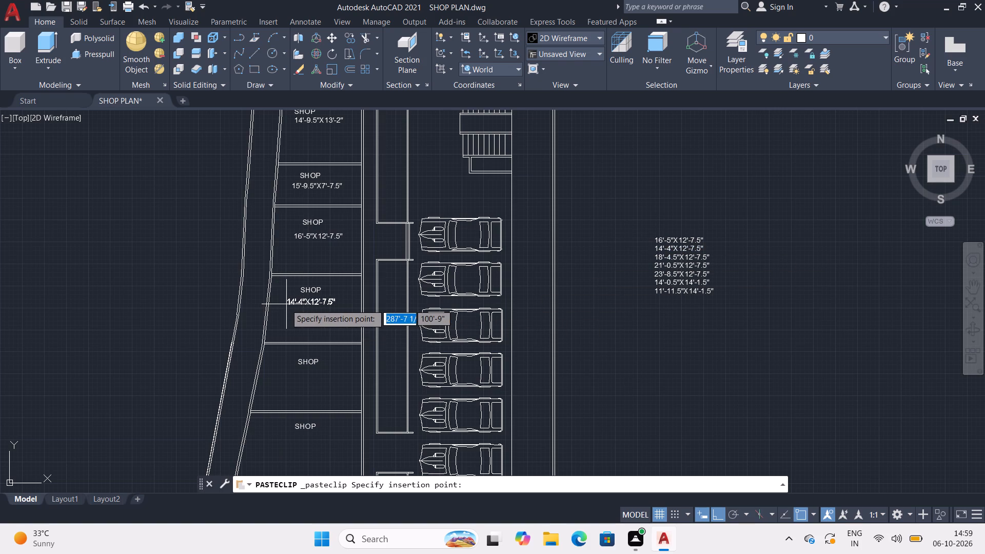
{"action": "left_click", "coordinate": [286, 304]}
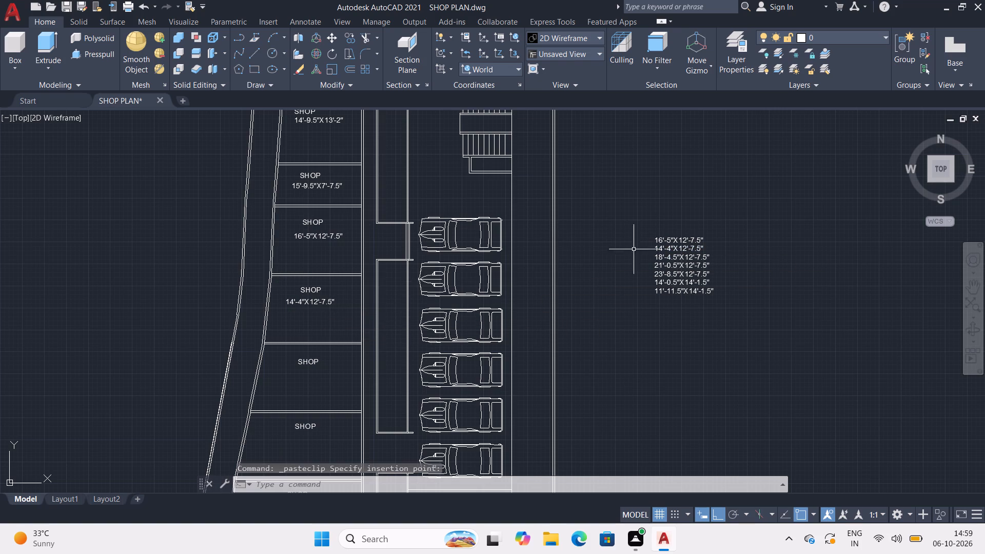
Copy the 18'-4.5"X12'-7.5" text from the list to below the SHOP label in the room just south of the 14'-4"X12'-7.5" shop.
{"action": "left_click", "coordinate": [661, 255]}
{"action": "key", "text": "ctrl+c"}
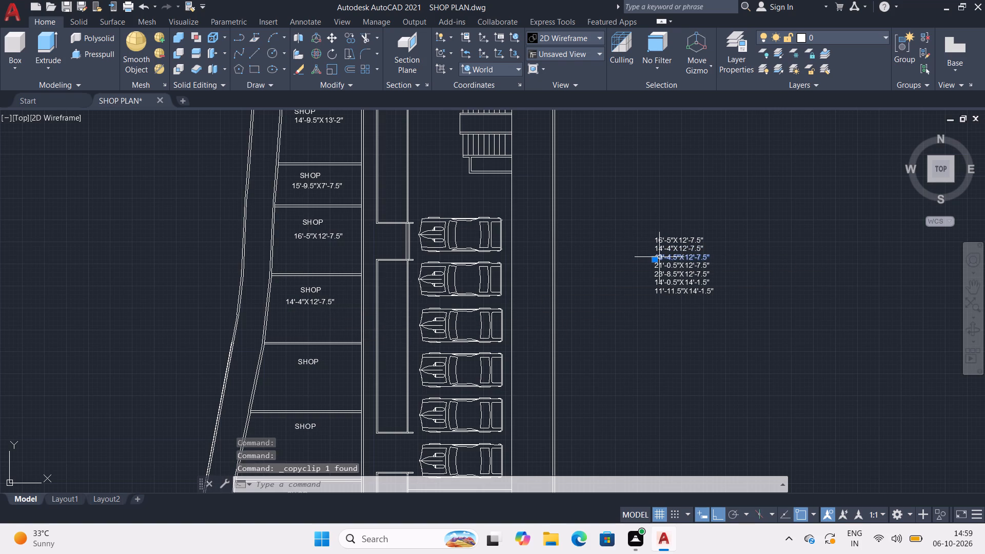
{"action": "key", "text": "ctrl+v"}
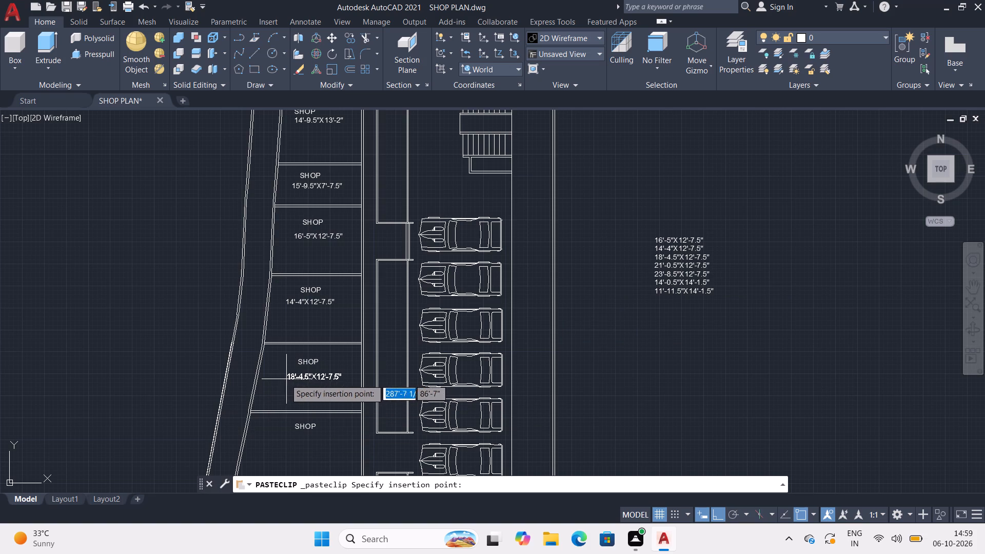
{"action": "left_click", "coordinate": [285, 379]}
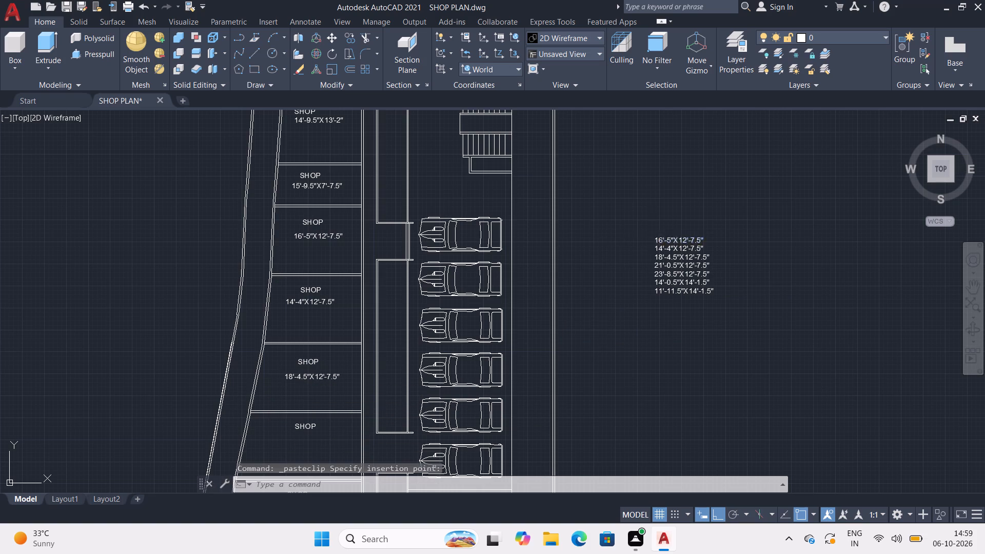
Delete the already placed 16'-5", 14'-4" and 18'-4.5" size texts from the list east of the plan.
{"action": "left_click", "coordinate": [654, 238]}
{"action": "left_click", "coordinate": [674, 248]}
{"action": "left_click", "coordinate": [666, 257]}
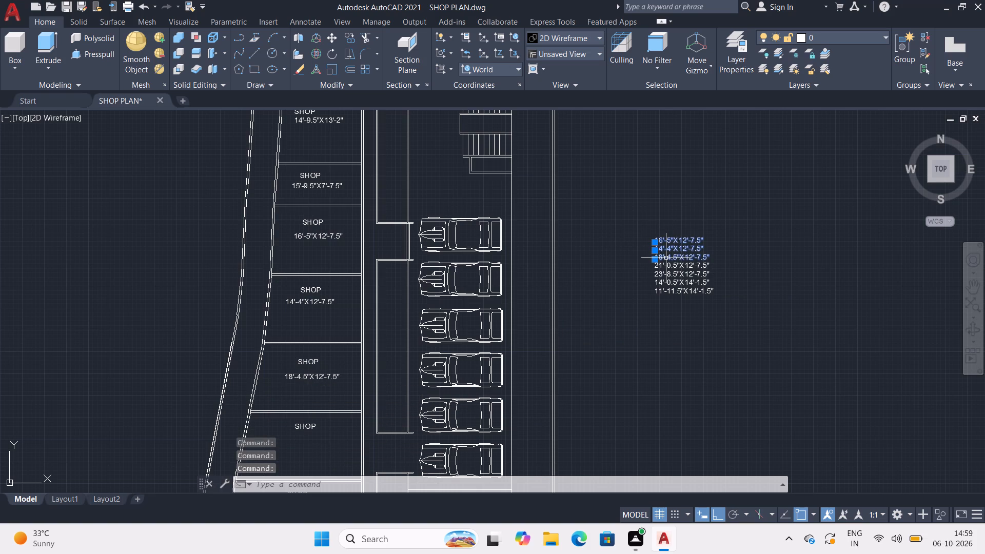
{"action": "key", "text": "Delete"}
Copy the 21'-0.5"X12'-7.5" text from the list to below the SHOP label in the room just south of the 18'-4.5"X12'-7.5" shop.
{"action": "left_click", "coordinate": [666, 267]}
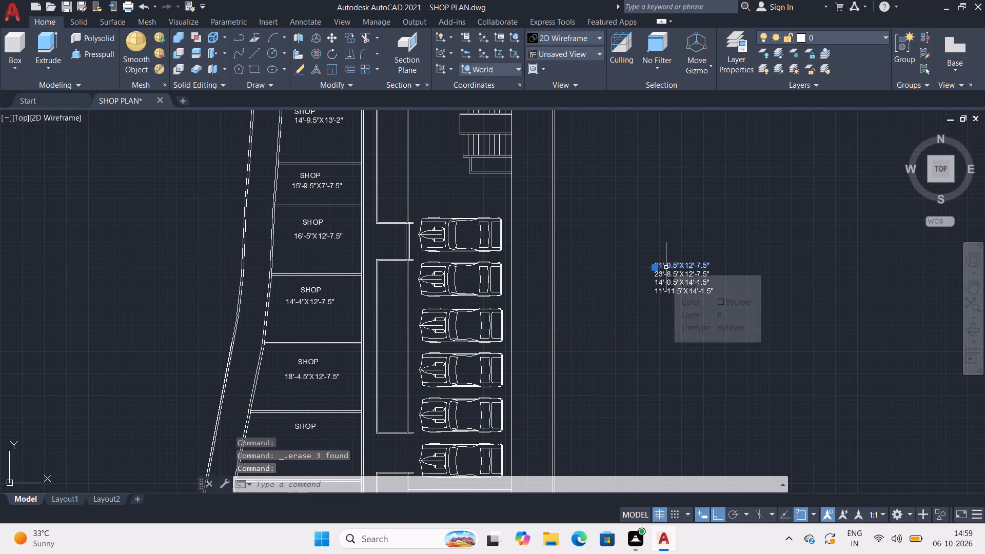
{"action": "key", "text": "ctrl+c"}
{"action": "key", "text": "ctrl+v"}
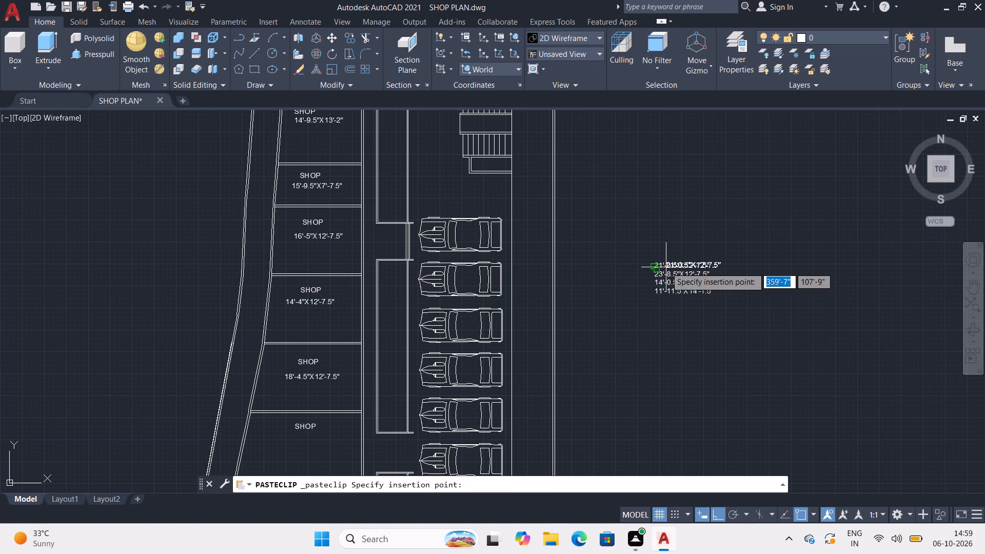
{"action": "middle_click_drag", "start_coordinate": [281, 393], "coordinate": [255, 212]}
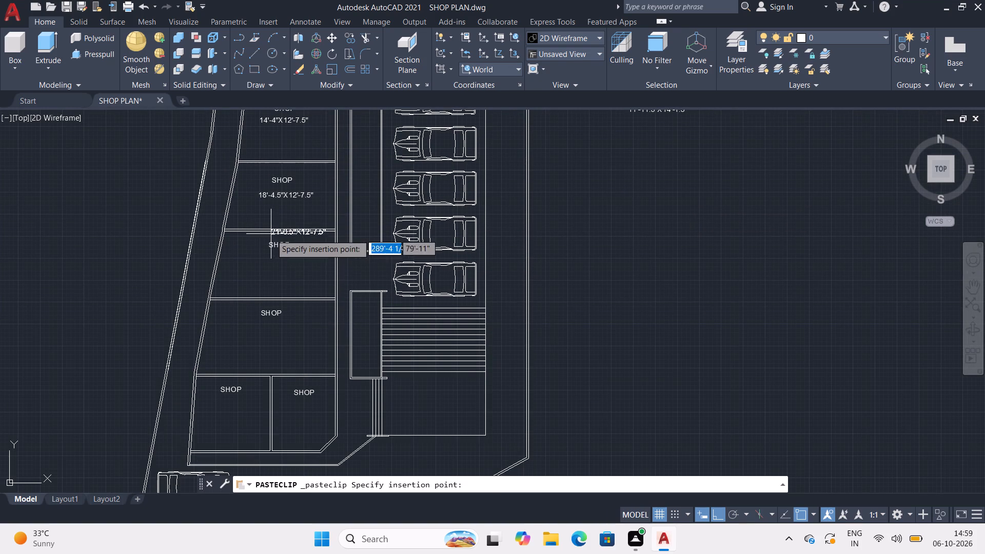
{"action": "left_click", "coordinate": [255, 259]}
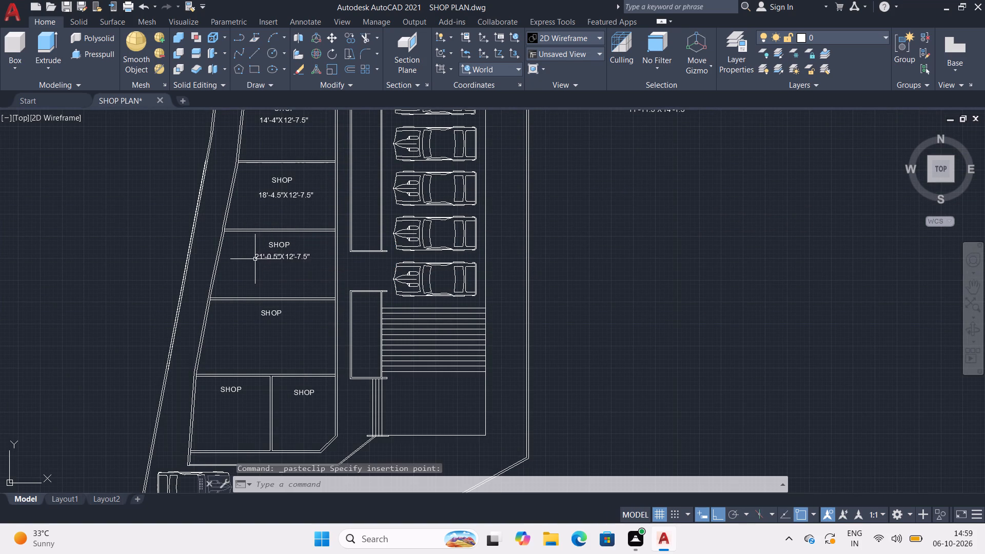
Copy the 23'-8.5"X12'-7.5" text from the list to below the SHOP label in the room just south of the 21'-0.5"X12'-7.5" shop.
{"action": "middle_click_drag", "start_coordinate": [382, 224], "coordinate": [348, 281]}
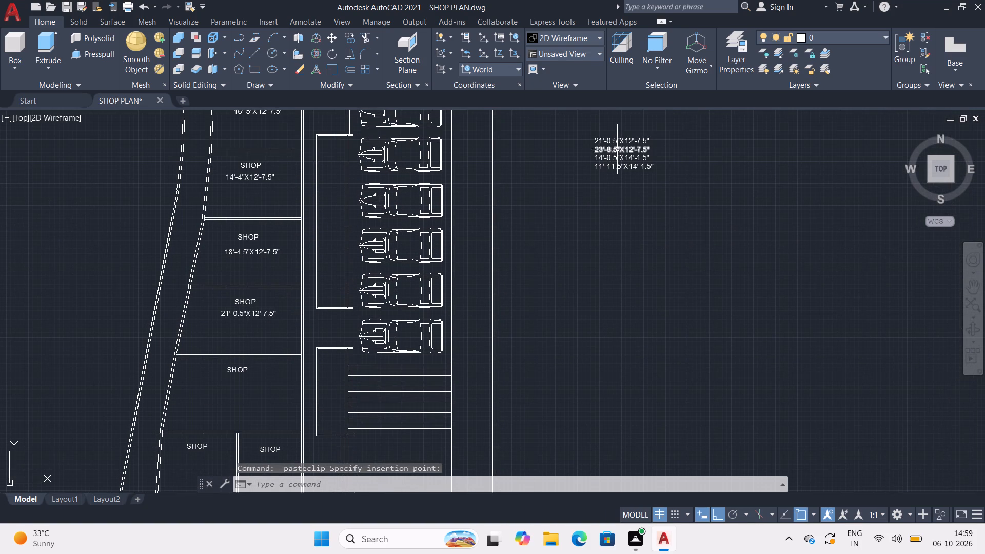
{"action": "left_click", "coordinate": [617, 149]}
{"action": "key", "text": "ctrl+c"}
{"action": "key", "text": "ctrl+v"}
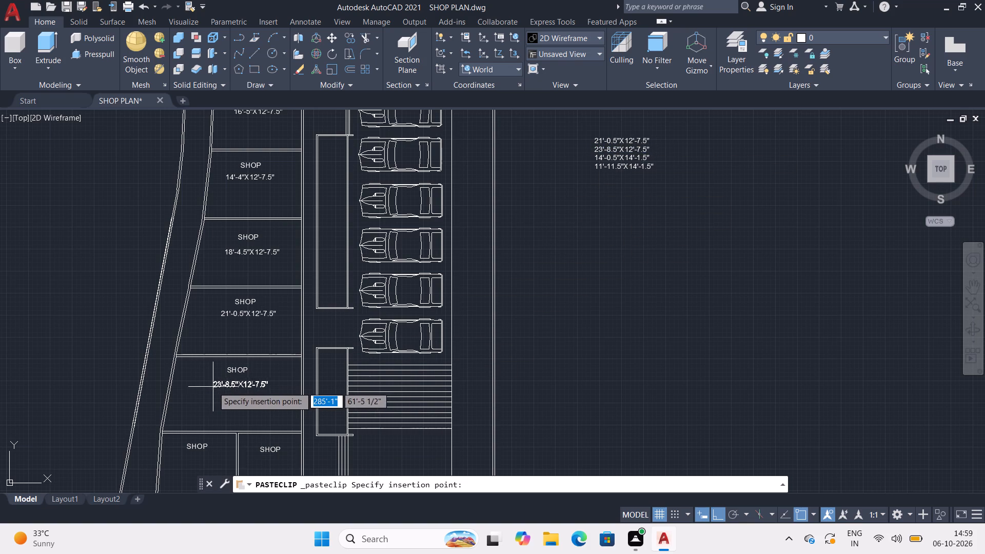
{"action": "left_click", "coordinate": [211, 387]}
Delete the already placed 21'-0.5"X12'-7.5" and 23'-8.5"X12'-7.5" size texts from the list east of the plan.
{"action": "left_click", "coordinate": [597, 143]}
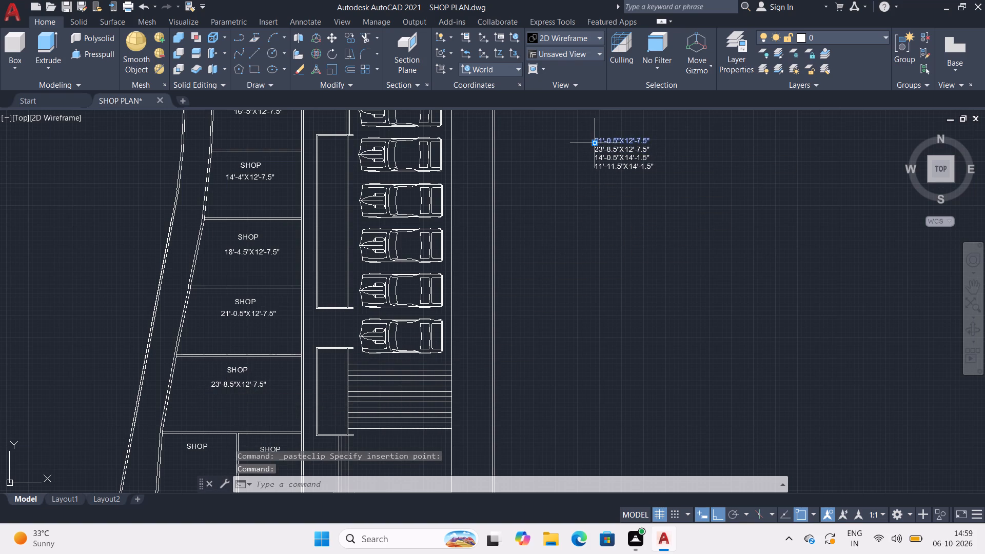
{"action": "left_click", "coordinate": [600, 150]}
{"action": "key", "text": "Delete"}
Move the 14'-0.5"X14'-1.5" text from the list to below the SHOP label in the southwest corner room.
{"action": "left_click", "coordinate": [601, 155]}
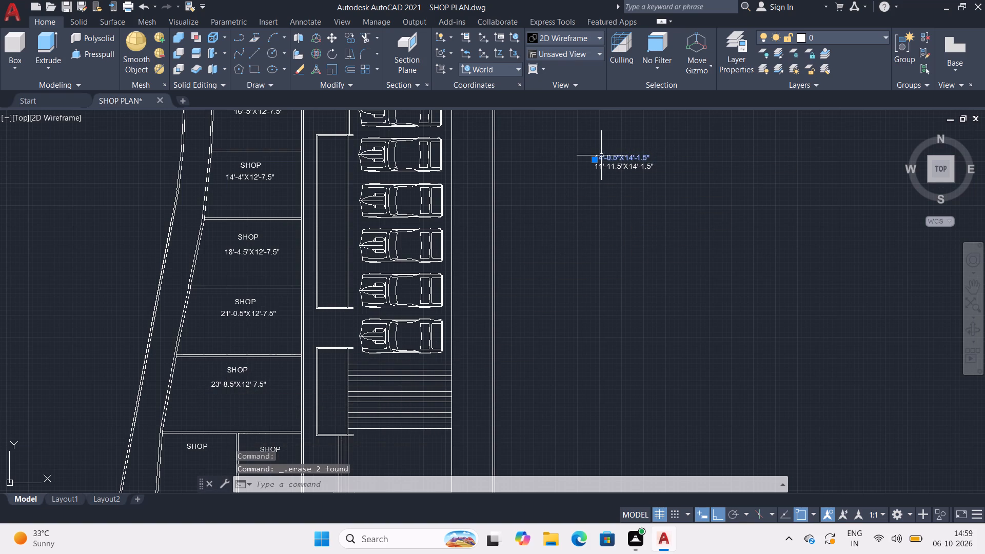
{"action": "key", "text": "ctrl+c"}
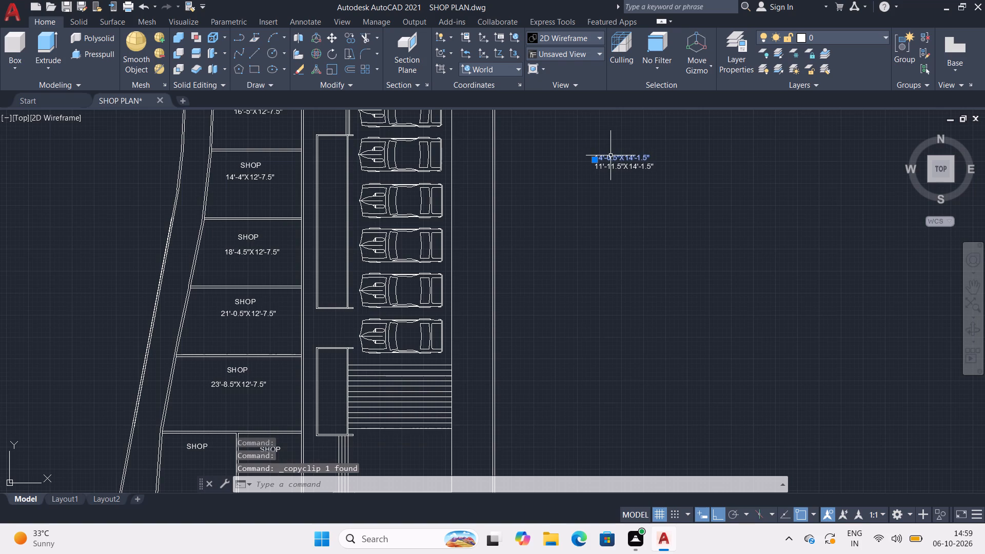
{"action": "key", "text": "Delete"}
{"action": "key", "text": "ctrl+v"}
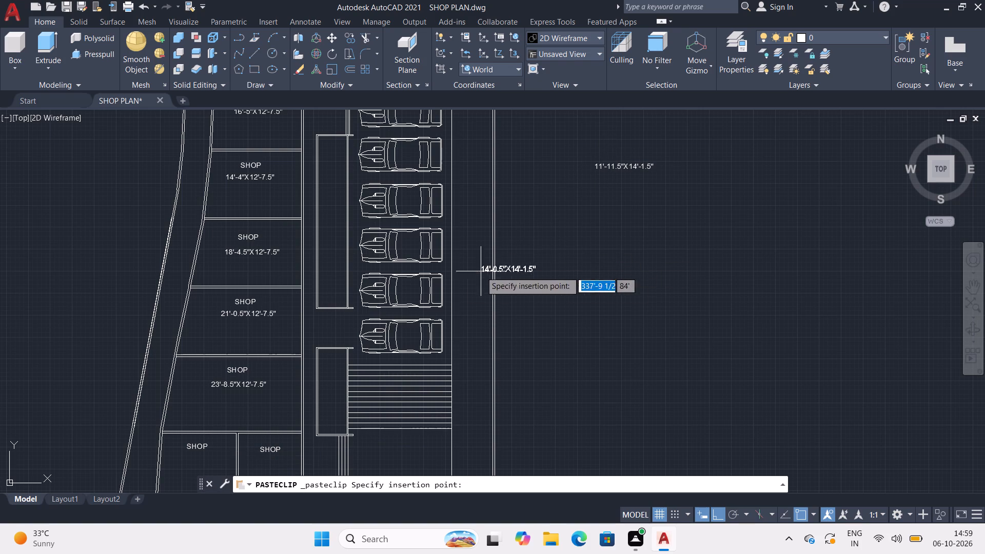
{"action": "middle_click_drag", "start_coordinate": [430, 291], "coordinate": [417, 179]}
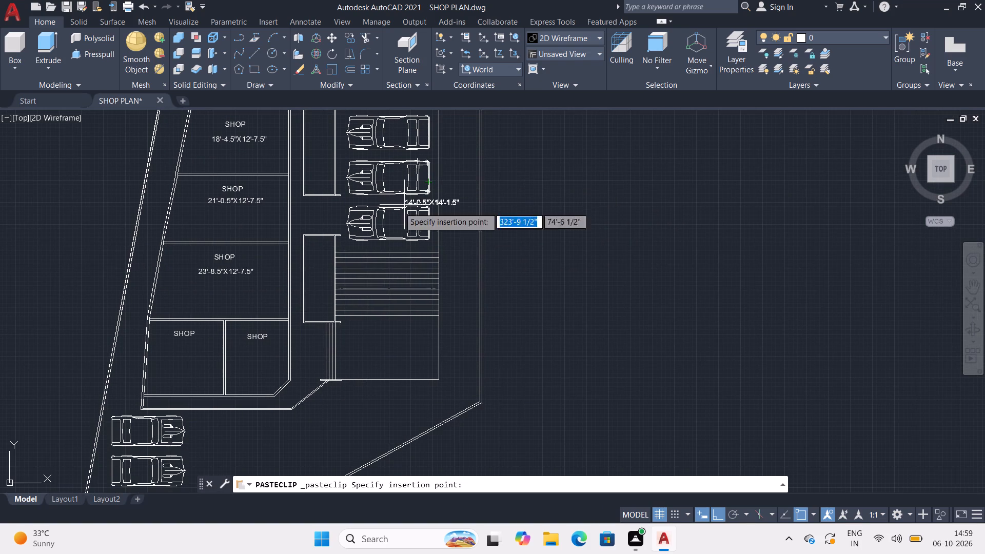
{"action": "left_click", "coordinate": [160, 352]}
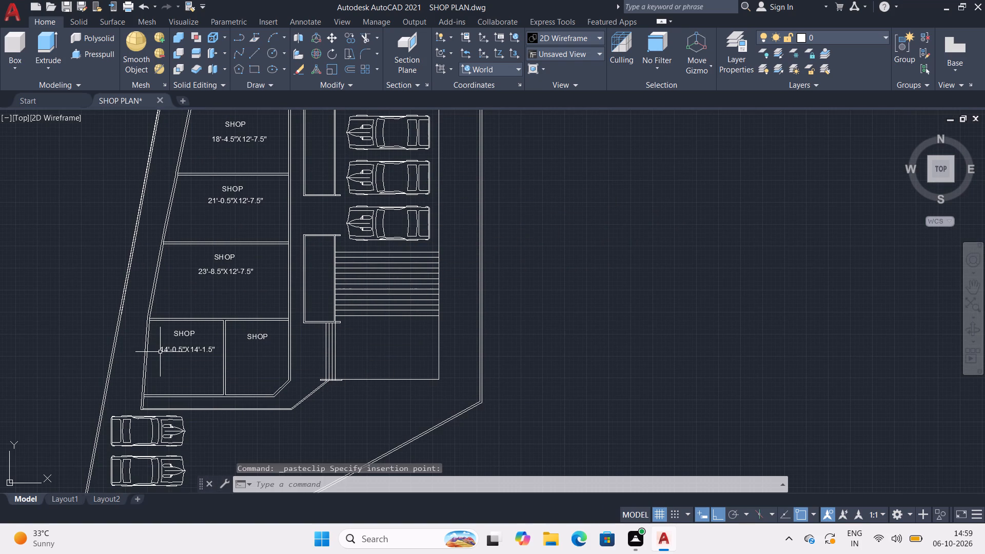
Move the remaining 11'-11.5"X14'-1.5" text from the list to below the SHOP label in the room with the chamfered southeast corner.
{"action": "middle_click_drag", "start_coordinate": [572, 198], "coordinate": [550, 294]}
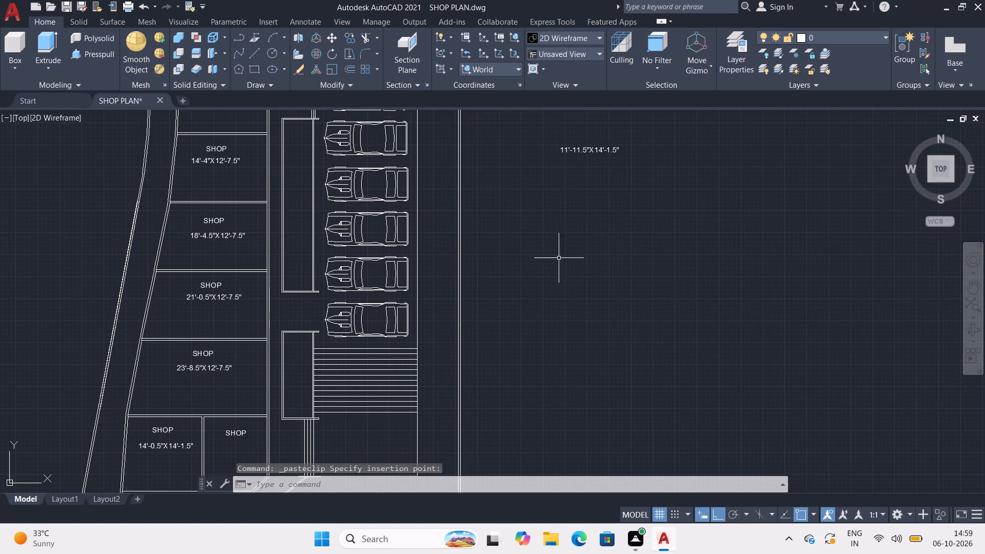
{"action": "left_click", "coordinate": [578, 148]}
{"action": "key", "text": "ctrl+c"}
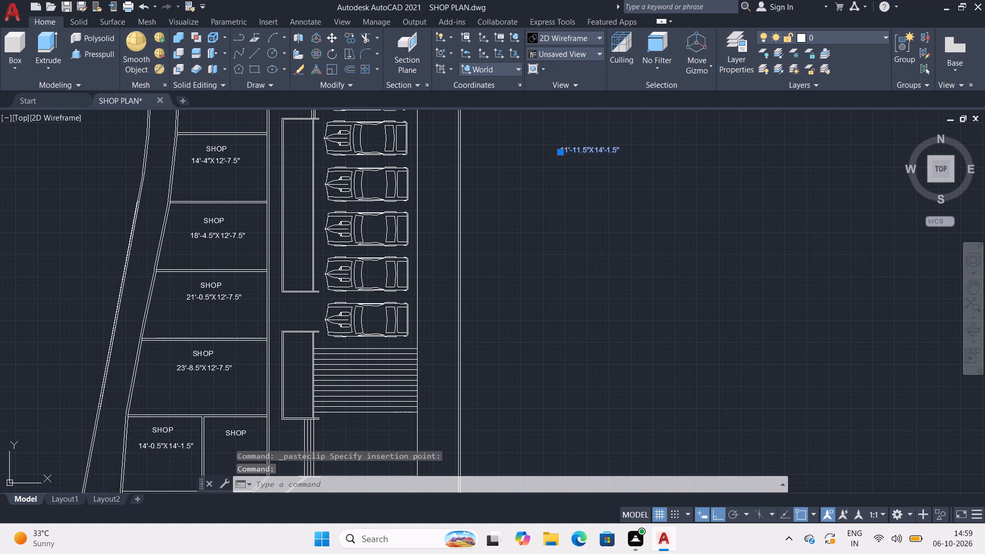
{"action": "key", "text": "Delete"}
{"action": "key", "text": "ctrl+v"}
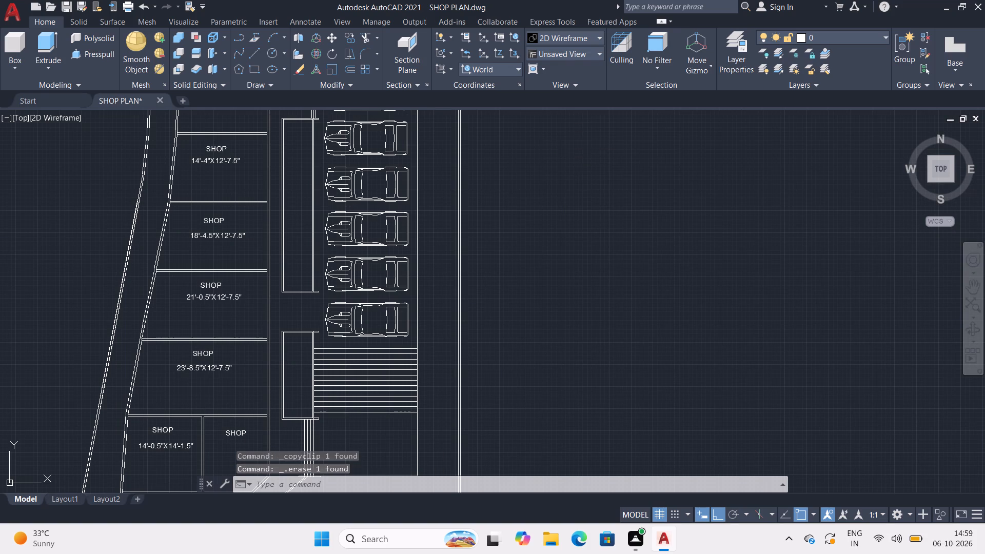
{"action": "middle_click_drag", "start_coordinate": [336, 287], "coordinate": [351, 103]}
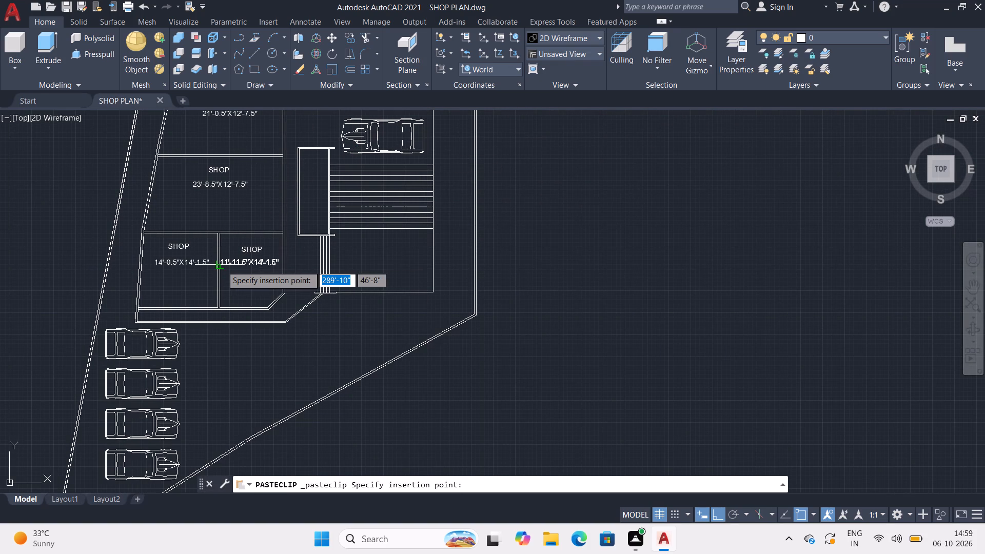
{"action": "left_click", "coordinate": [222, 266]}
Review the shop names and size texts along the west row and the overall site plan.
{"action": "scroll", "coordinate": [255, 217], "scroll_direction": "down", "scroll_amount": 2}
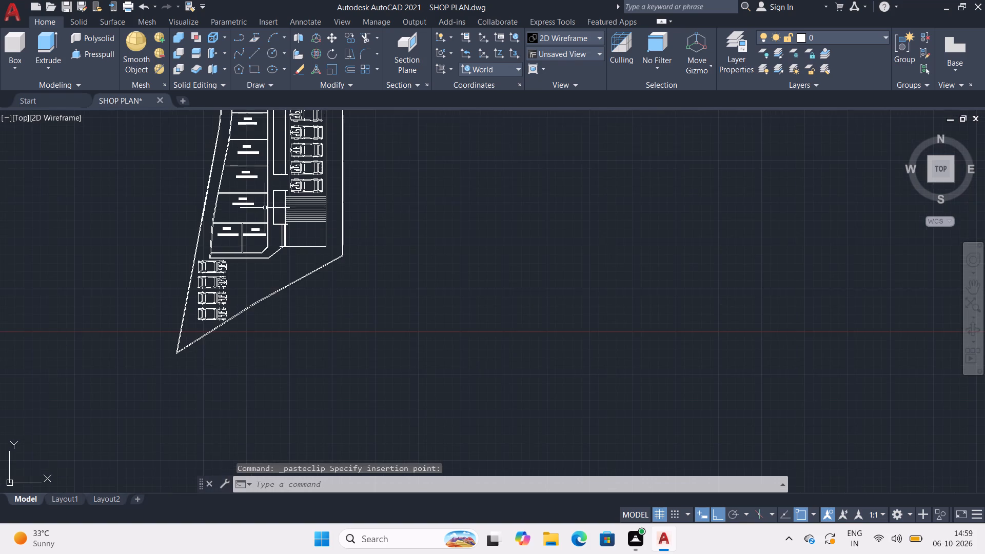
{"action": "middle_click_drag", "start_coordinate": [265, 207], "coordinate": [276, 328]}
{"action": "scroll", "coordinate": [274, 246], "scroll_direction": "up", "scroll_amount": 1}
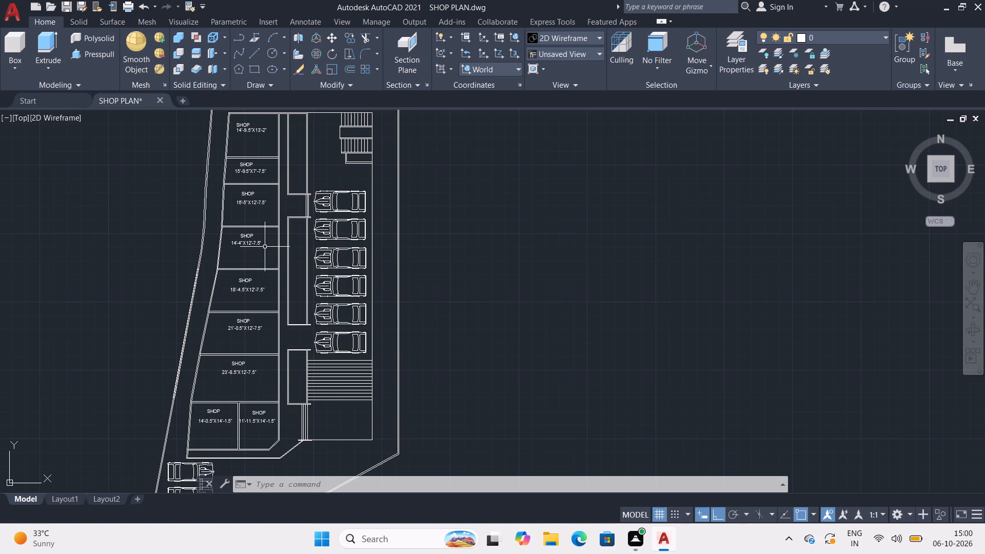
{"action": "scroll", "coordinate": [265, 251], "scroll_direction": "down", "scroll_amount": 1}
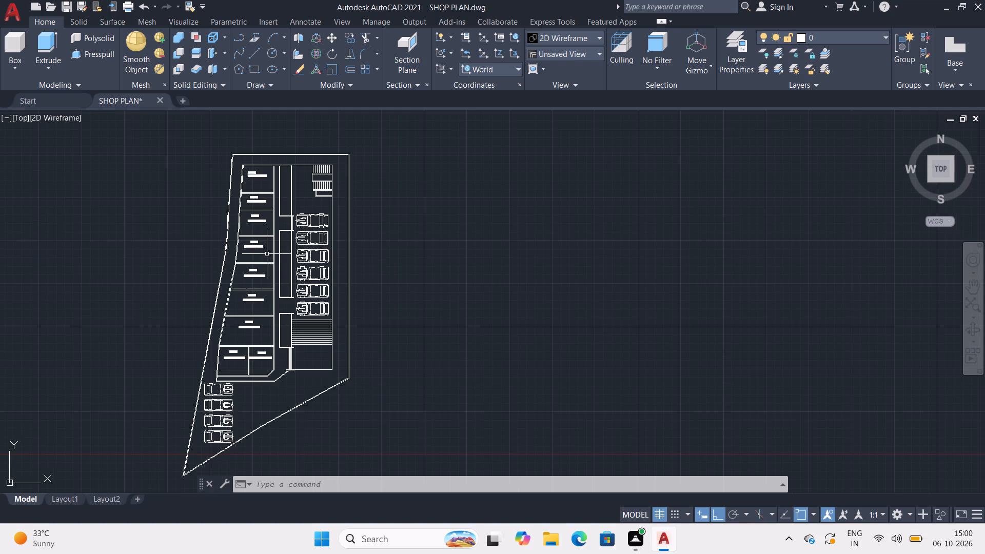
{"action": "middle_click_drag", "start_coordinate": [269, 255], "coordinate": [491, 221]}
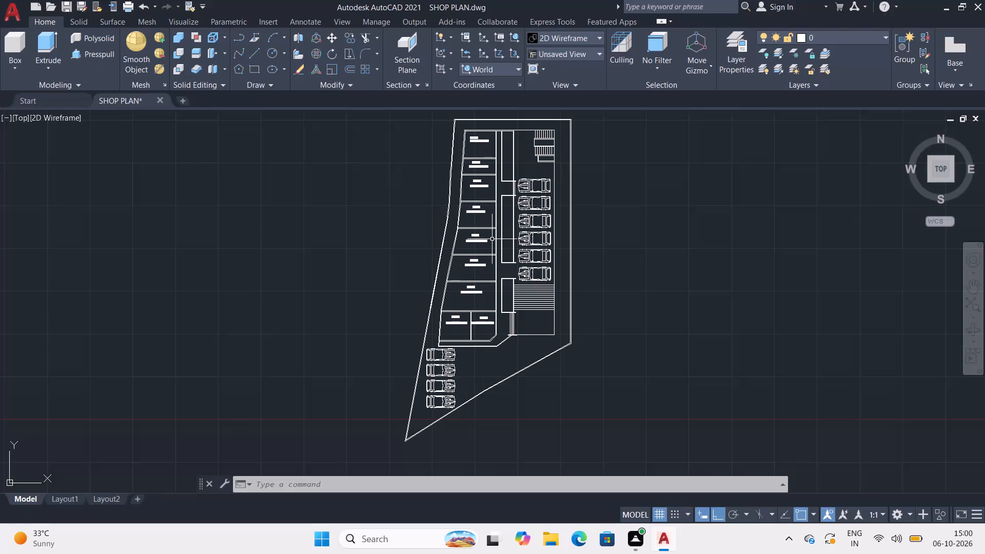
{"action": "middle_click_drag", "start_coordinate": [492, 241], "coordinate": [452, 267]}
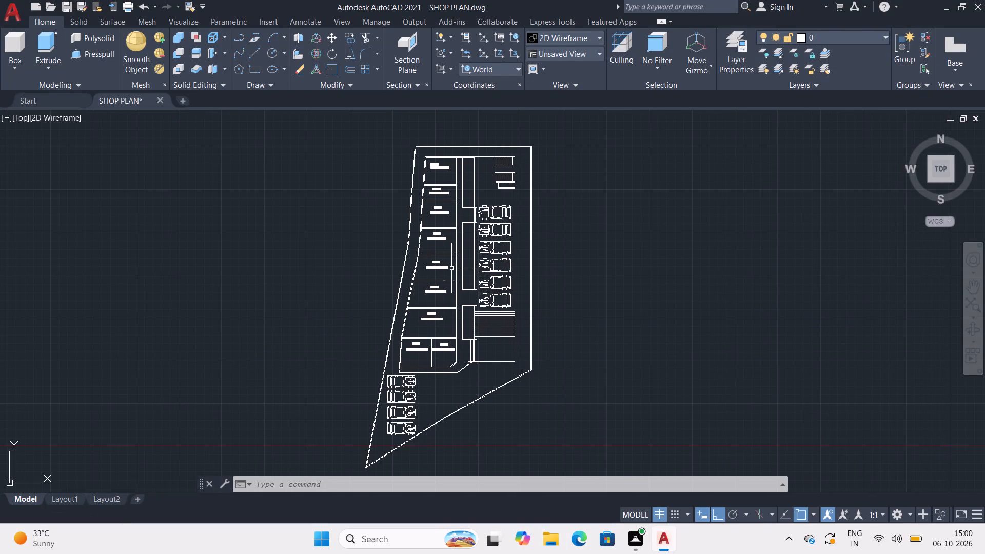
{"action": "middle_click_drag", "start_coordinate": [443, 257], "coordinate": [408, 189]}
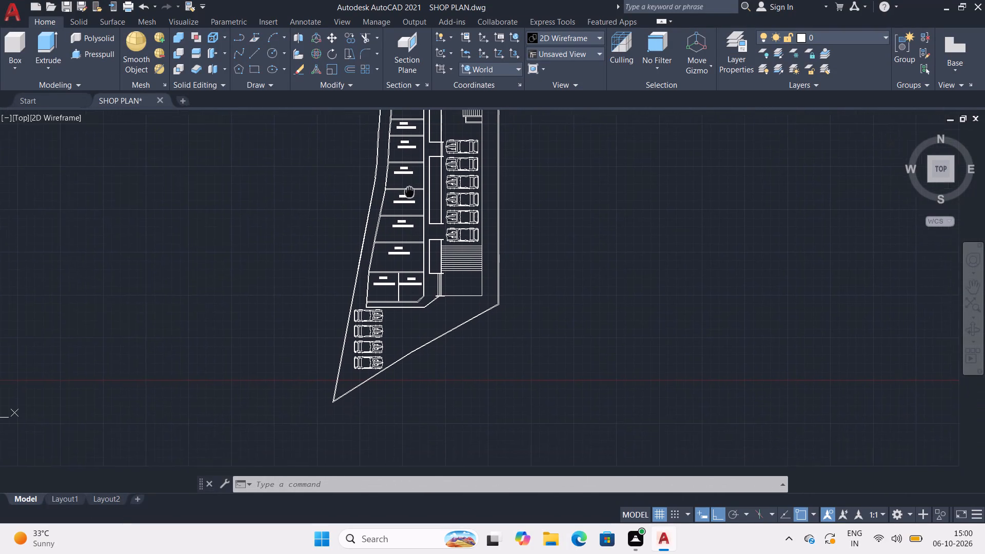
{"action": "middle_click_drag", "start_coordinate": [408, 189], "coordinate": [399, 182]}
{"action": "middle_click_drag", "start_coordinate": [389, 267], "coordinate": [351, 157]}
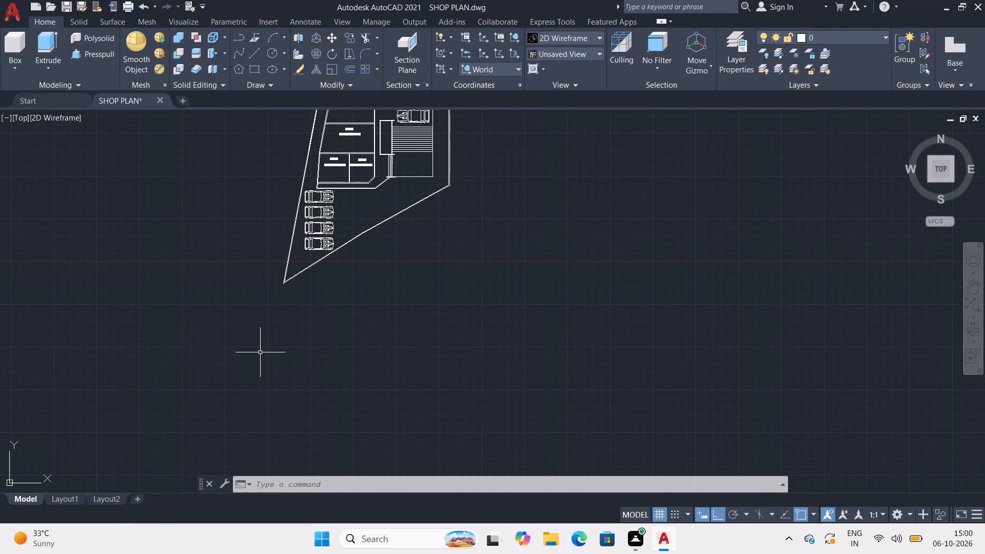
Add the single-line text "SHOP GROUND FLOOR PLAN" with 5" height and 0 rotation, northwest of the site boundary.
{"action": "key", "text": "t"}
{"action": "type", "text": "EXT"}
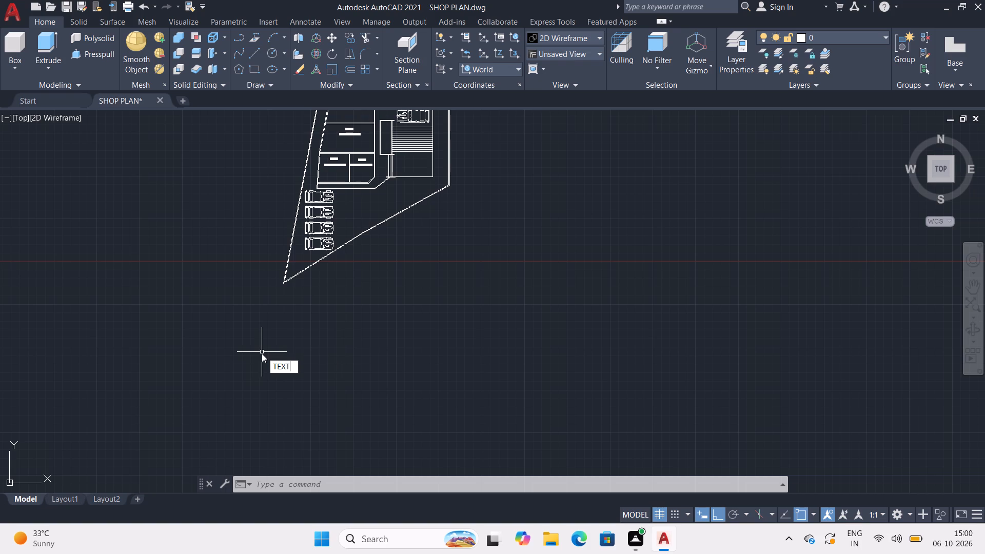
{"action": "key", "text": "Return"}
{"action": "scroll", "coordinate": [263, 305], "scroll_direction": "down", "scroll_amount": 2}
{"action": "middle_click_drag", "start_coordinate": [271, 259], "coordinate": [296, 369]}
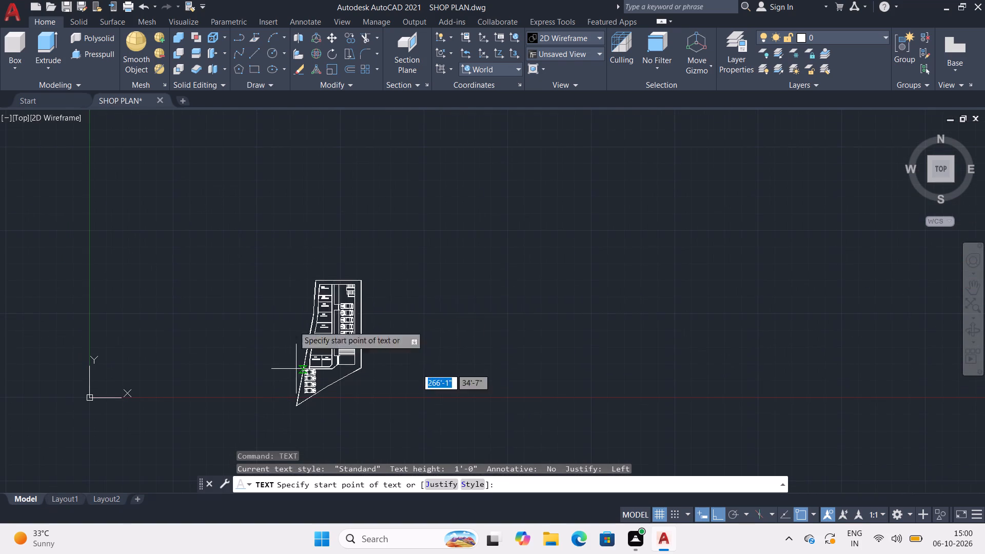
{"action": "scroll", "coordinate": [316, 260], "scroll_direction": "up", "scroll_amount": 3}
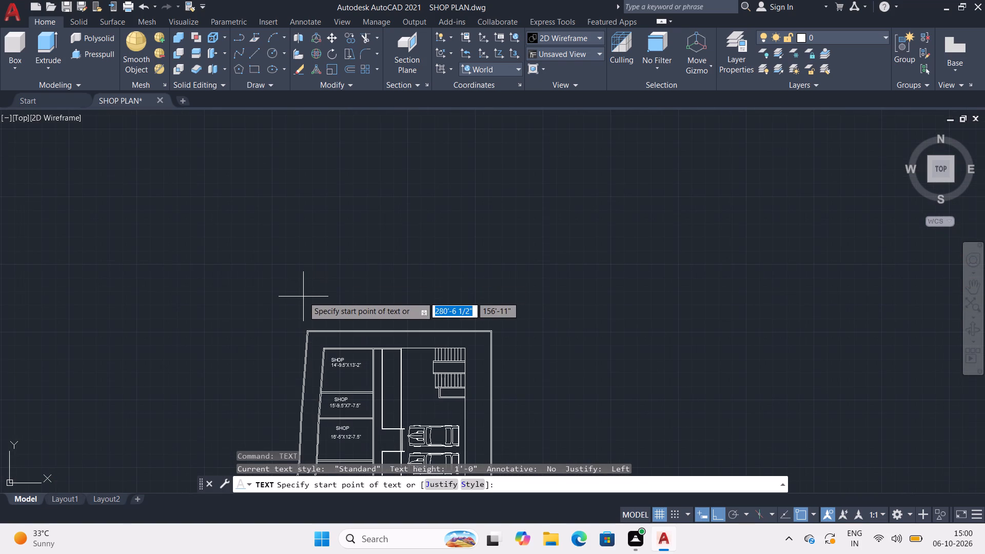
{"action": "scroll", "coordinate": [303, 296], "scroll_direction": "up", "scroll_amount": 1}
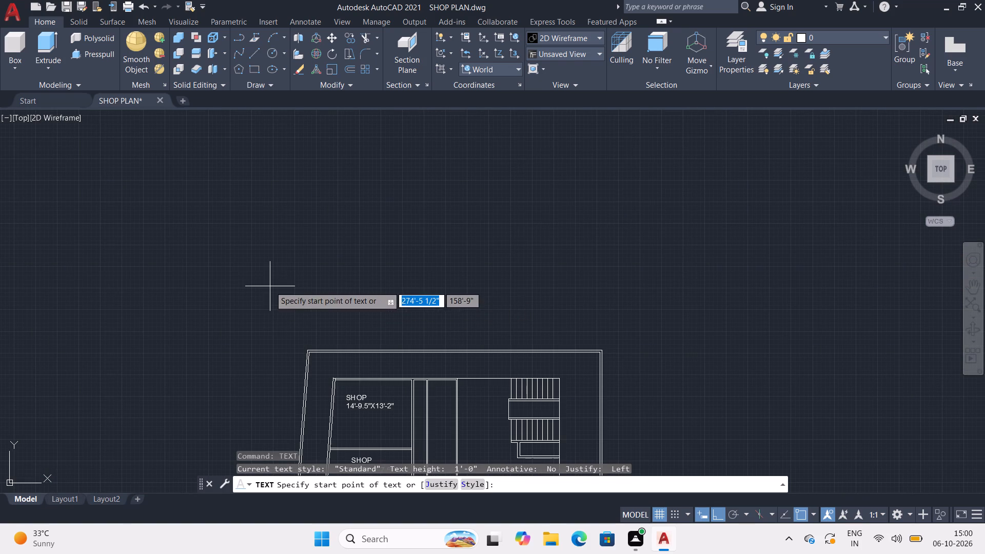
{"action": "left_click", "coordinate": [270, 286]}
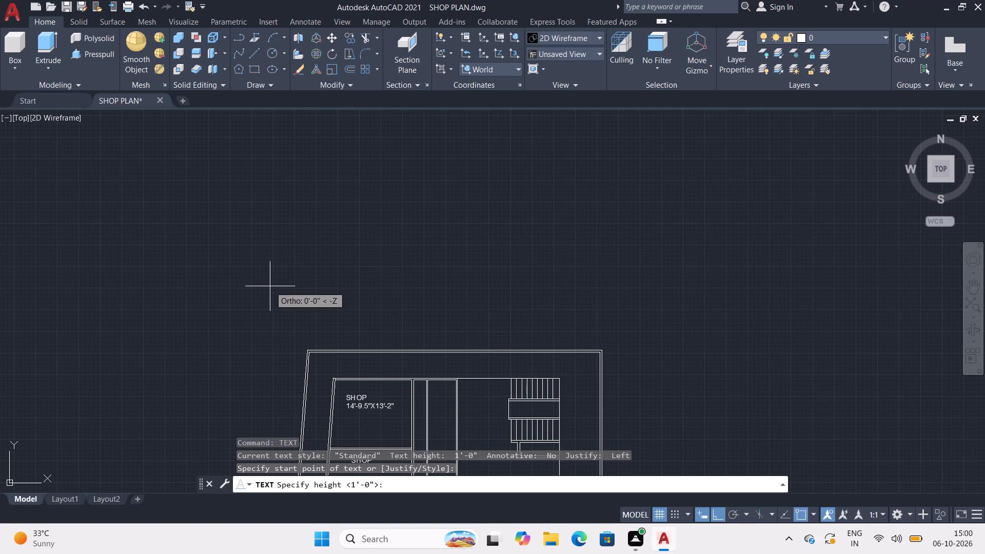
{"action": "type", "text": "5\""}
{"action": "key", "text": "Return"}
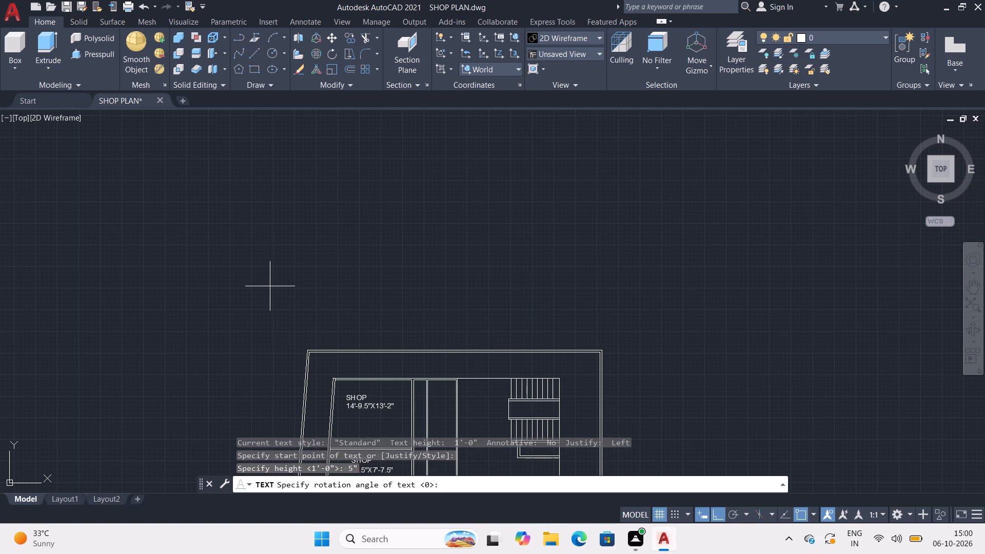
{"action": "key", "text": "Return"}
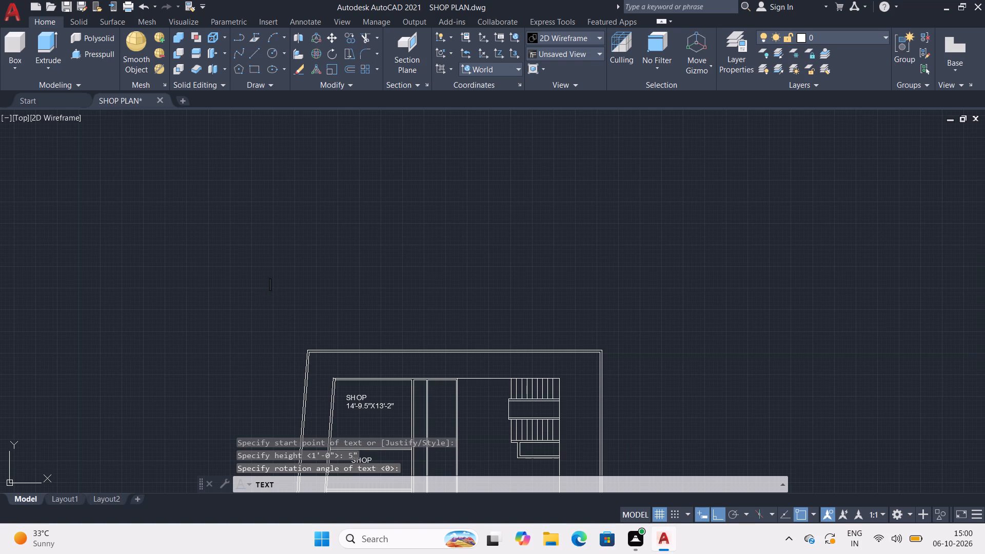
{"action": "type", "text": "SHOP"}
{"action": "key", "text": "space"}
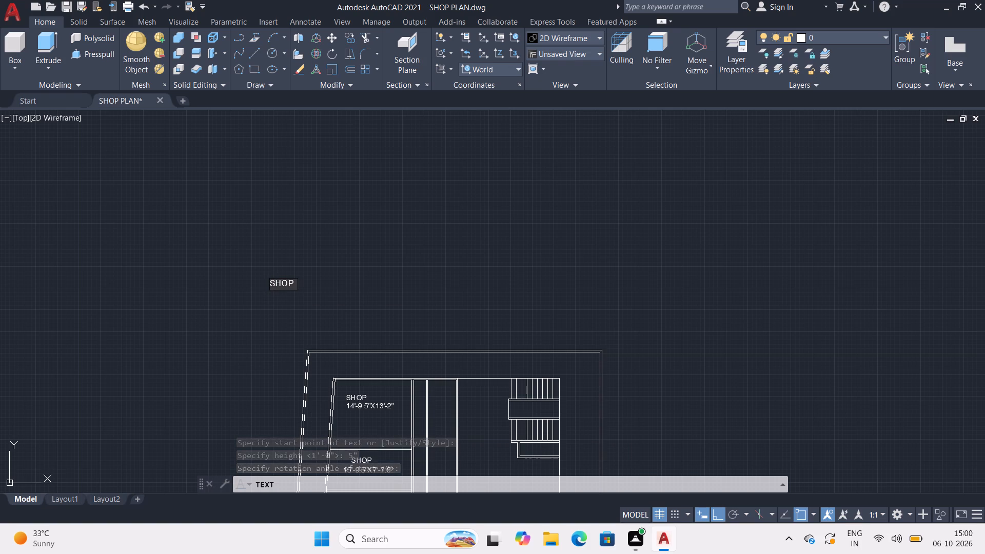
{"action": "type", "text": "GROUN"}
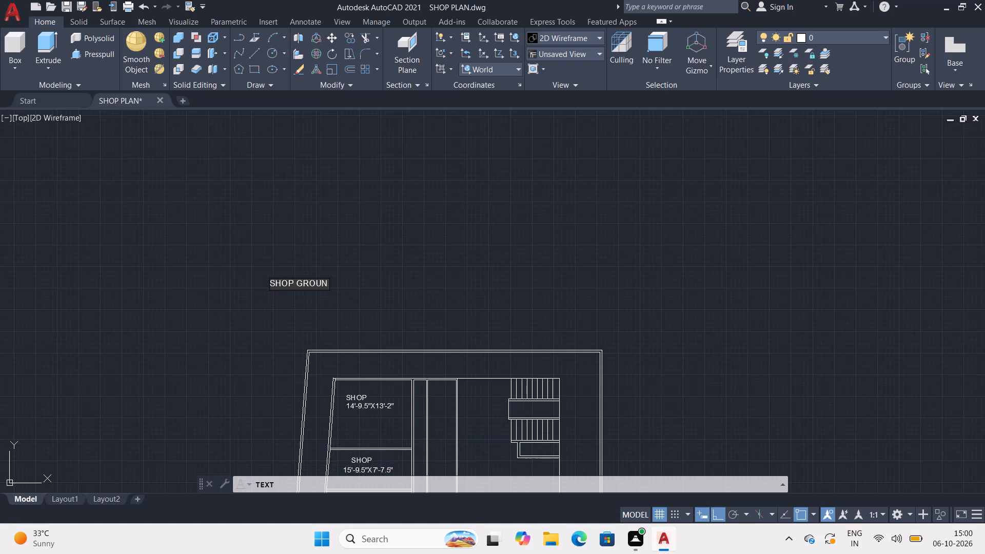
{"action": "type", "text": "D"}
{"action": "key", "text": "space"}
{"action": "type", "text": "FLOOR PLAN"}
{"action": "key", "text": "space"}
{"action": "key", "text": "space"}
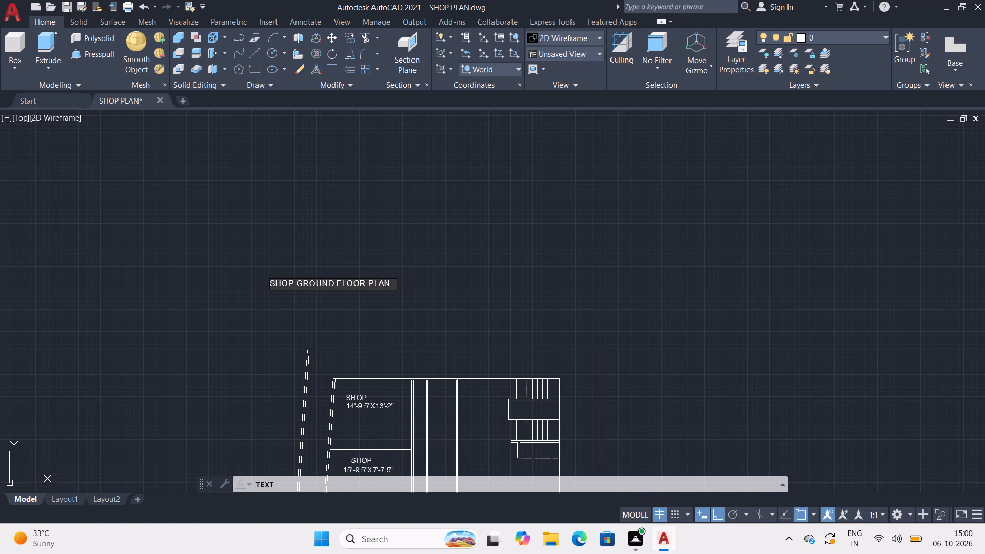
{"action": "key", "text": "Return"}
{"action": "key", "text": "Return"}
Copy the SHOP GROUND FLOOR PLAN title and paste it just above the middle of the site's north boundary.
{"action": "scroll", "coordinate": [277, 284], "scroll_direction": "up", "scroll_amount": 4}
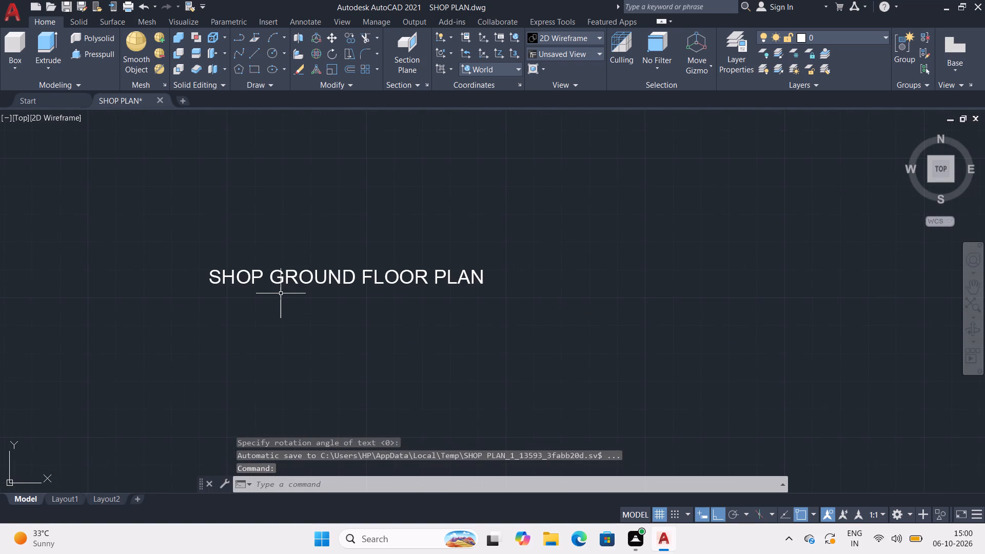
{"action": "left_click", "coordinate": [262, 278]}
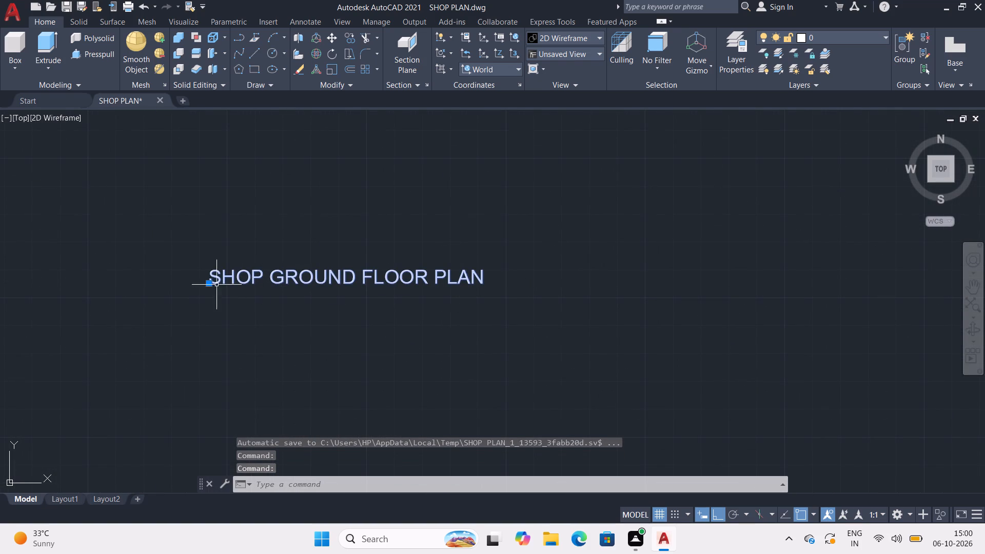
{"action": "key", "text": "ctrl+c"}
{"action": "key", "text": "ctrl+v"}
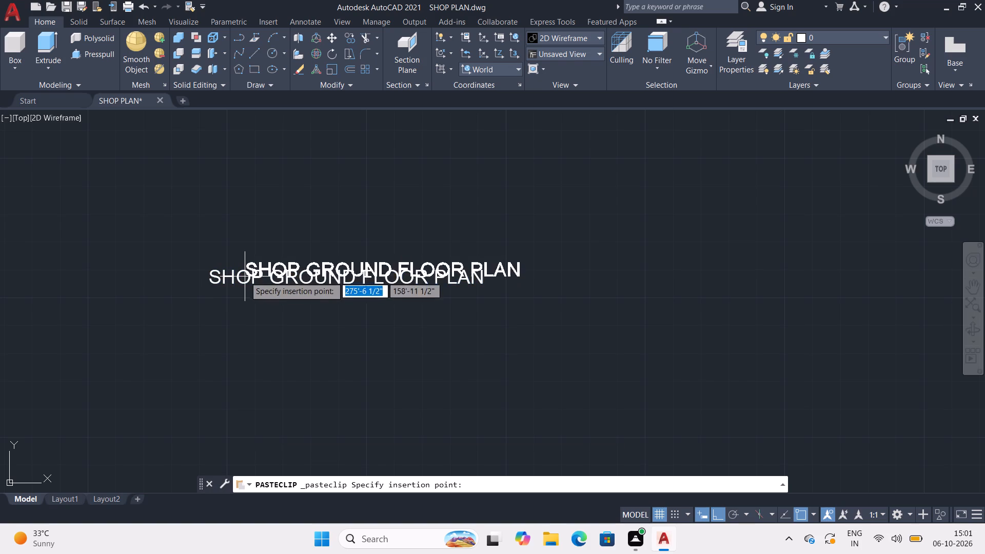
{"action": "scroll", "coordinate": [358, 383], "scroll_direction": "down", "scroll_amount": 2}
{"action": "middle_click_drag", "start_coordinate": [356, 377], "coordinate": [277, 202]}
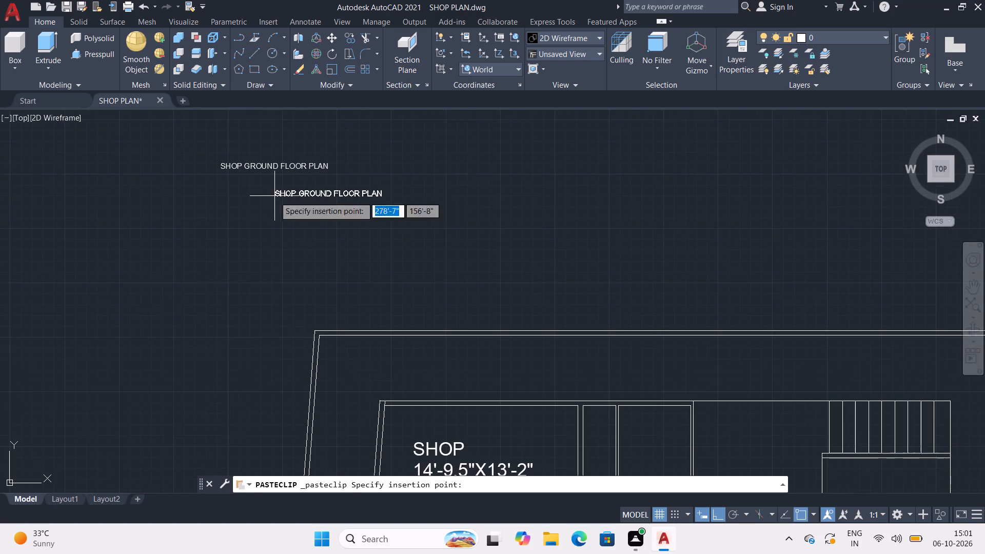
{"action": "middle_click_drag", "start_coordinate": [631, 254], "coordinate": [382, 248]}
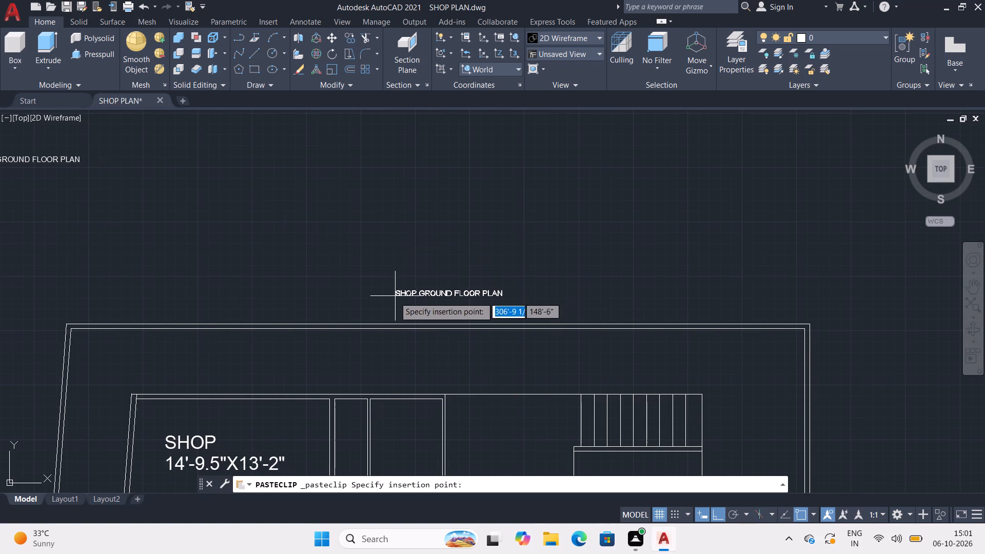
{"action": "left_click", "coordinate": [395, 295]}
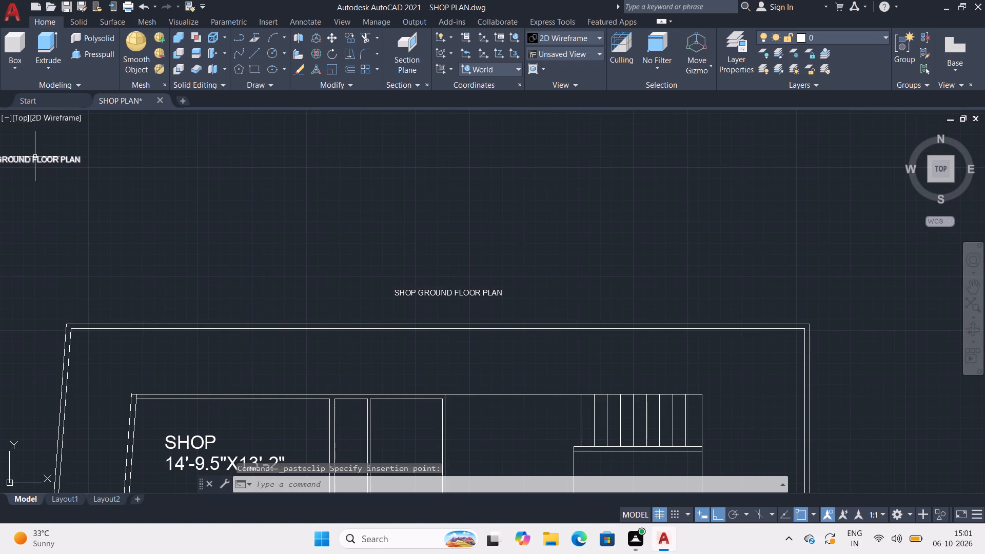
Erase the original SHOP GROUND FLOOR PLAN title northwest of the site boundary.
{"action": "left_click", "coordinate": [35, 158]}
{"action": "key", "text": "Delete"}
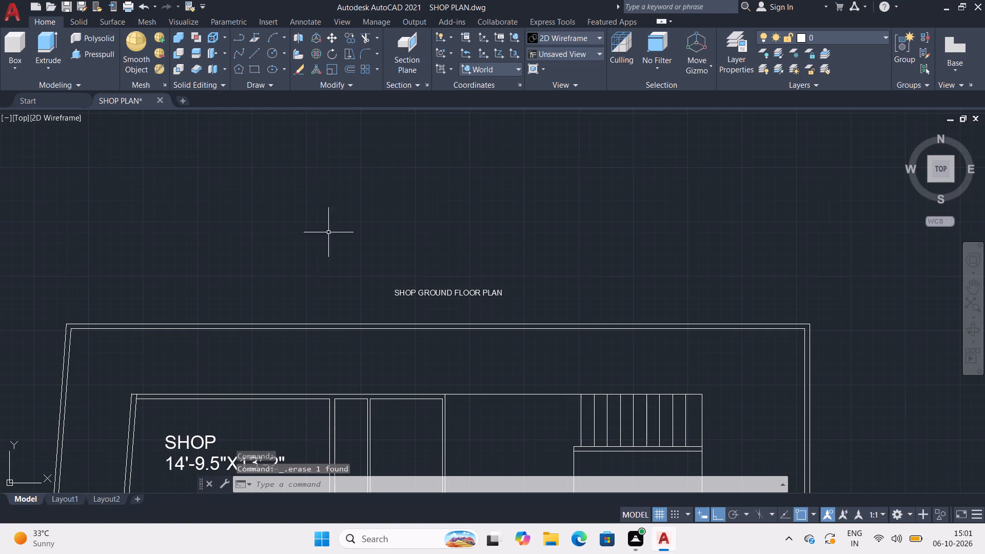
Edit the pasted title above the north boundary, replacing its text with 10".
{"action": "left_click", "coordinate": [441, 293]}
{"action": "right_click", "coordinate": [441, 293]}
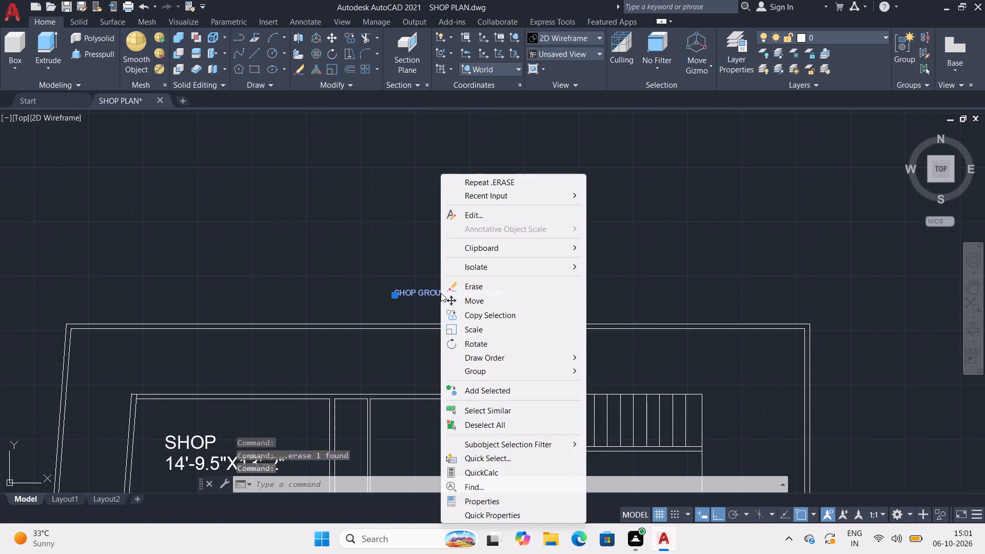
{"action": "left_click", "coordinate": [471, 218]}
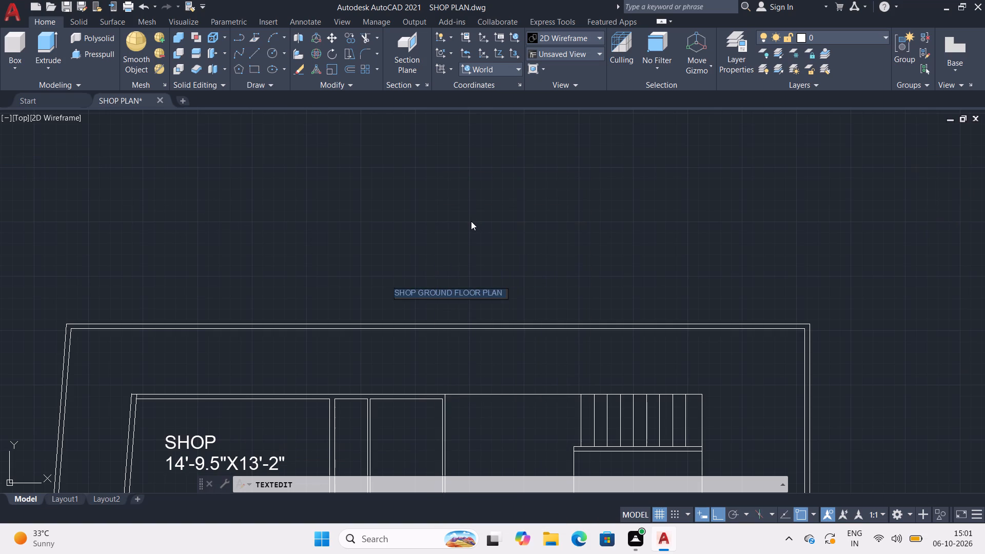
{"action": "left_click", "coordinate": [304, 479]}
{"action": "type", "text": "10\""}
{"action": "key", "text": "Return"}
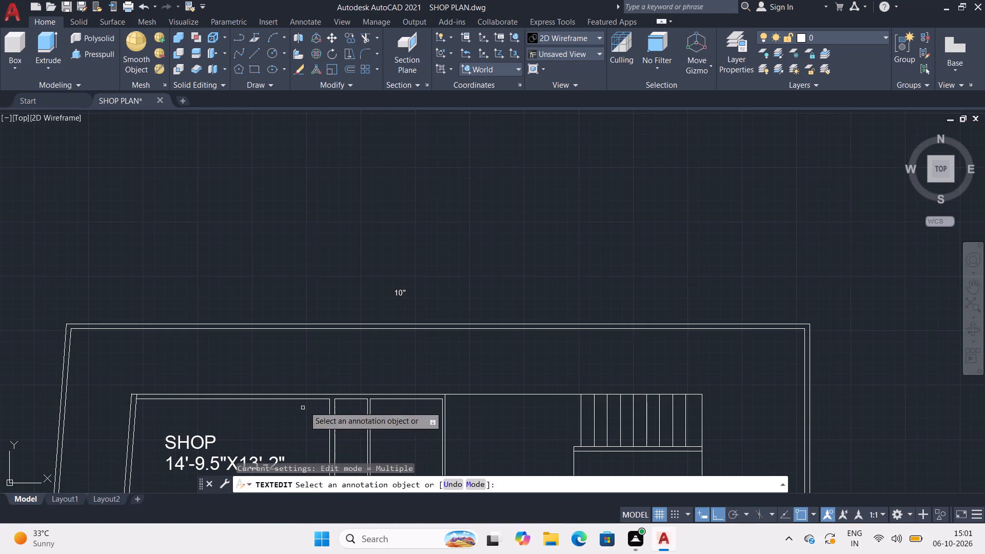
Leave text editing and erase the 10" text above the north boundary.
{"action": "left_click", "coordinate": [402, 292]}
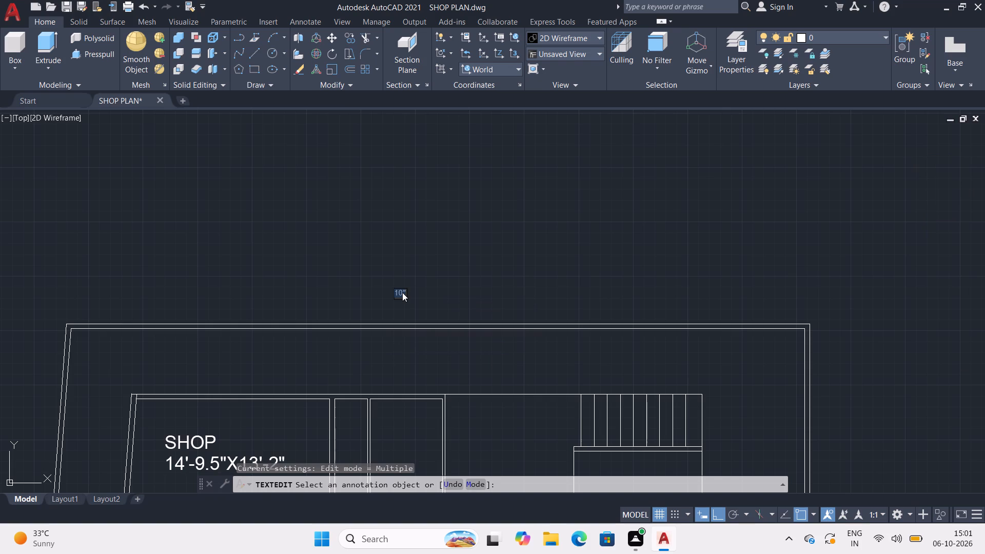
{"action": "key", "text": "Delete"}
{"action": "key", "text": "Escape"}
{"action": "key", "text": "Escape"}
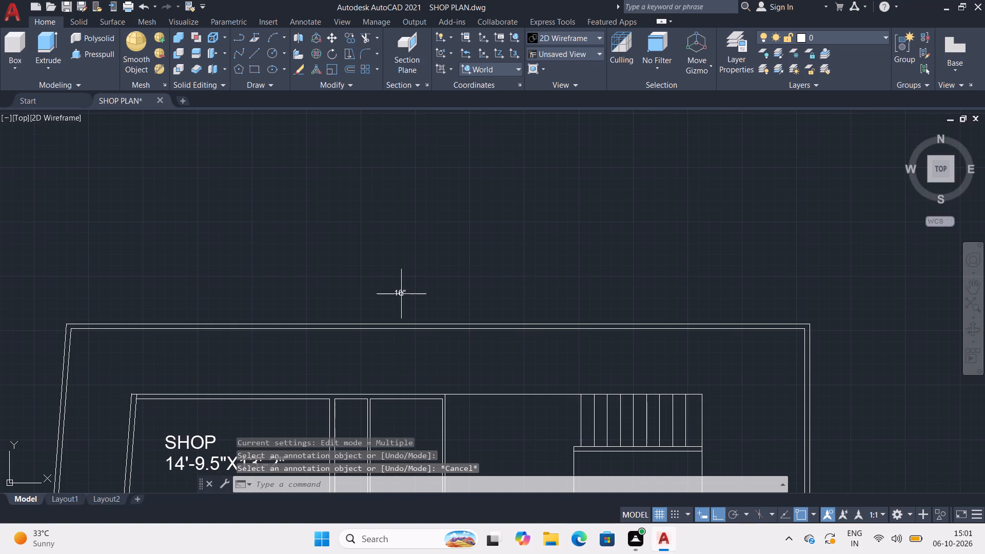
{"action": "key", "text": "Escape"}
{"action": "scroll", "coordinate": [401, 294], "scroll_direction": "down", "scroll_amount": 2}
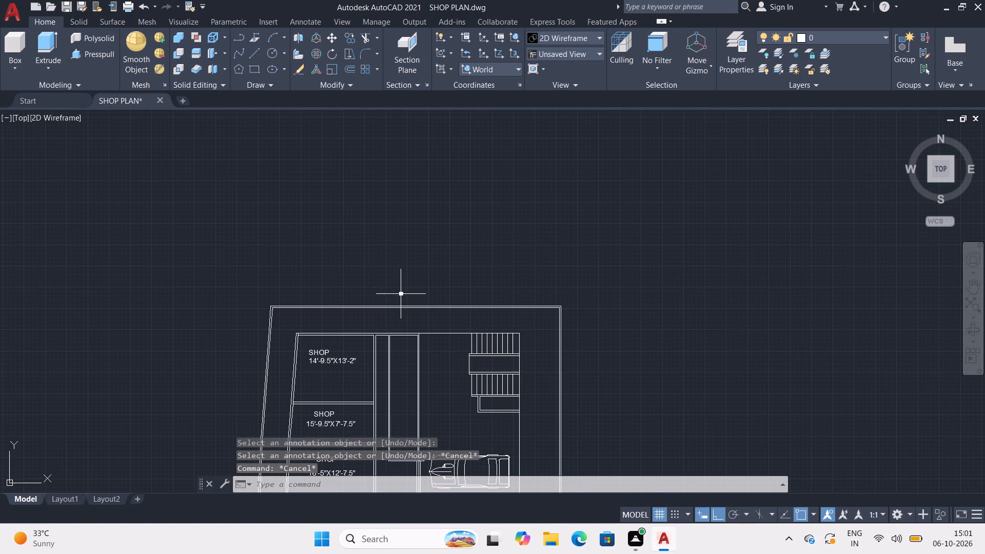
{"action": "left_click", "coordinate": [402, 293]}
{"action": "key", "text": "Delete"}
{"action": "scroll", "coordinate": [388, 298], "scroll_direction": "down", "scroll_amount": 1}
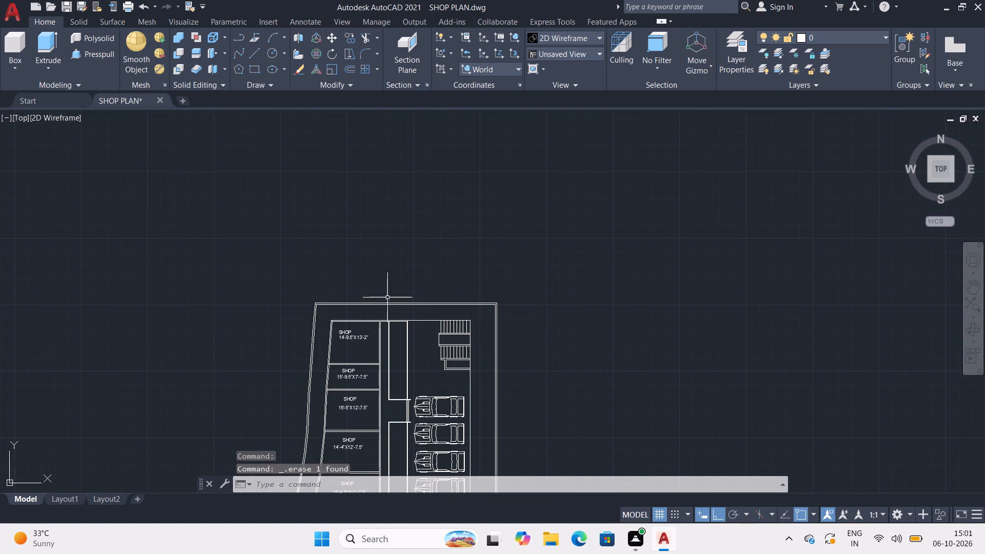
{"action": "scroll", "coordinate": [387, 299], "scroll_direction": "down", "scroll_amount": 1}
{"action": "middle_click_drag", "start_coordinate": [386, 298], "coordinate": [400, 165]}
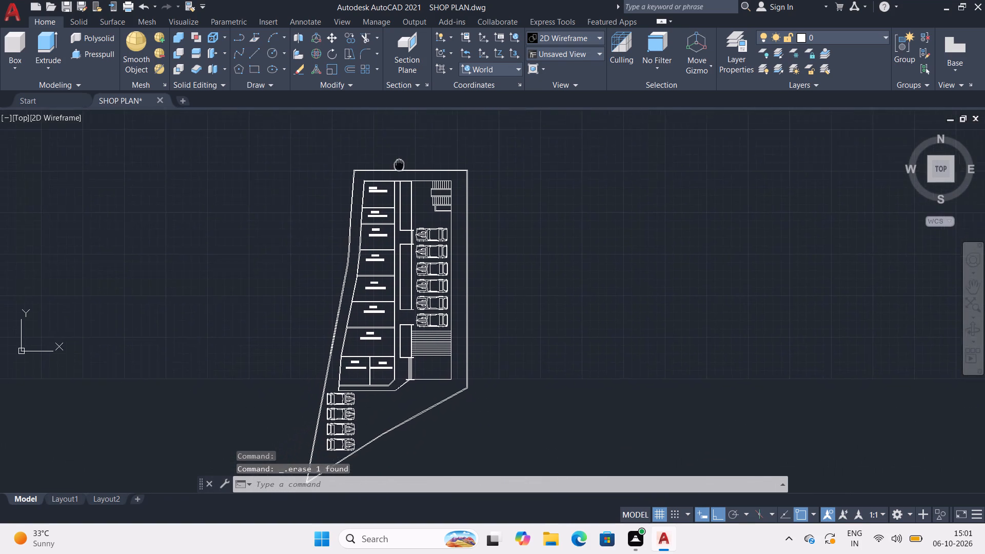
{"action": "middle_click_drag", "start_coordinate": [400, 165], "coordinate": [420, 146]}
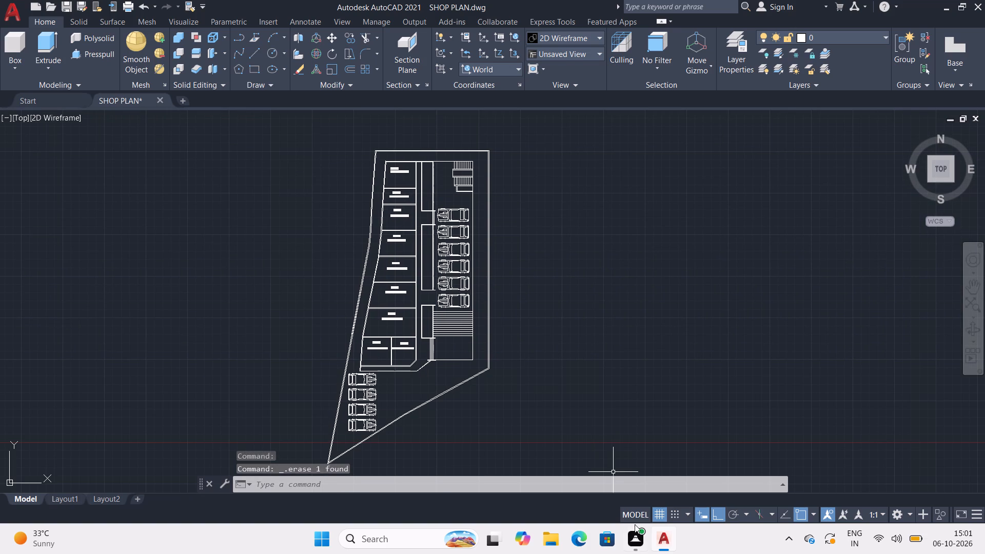
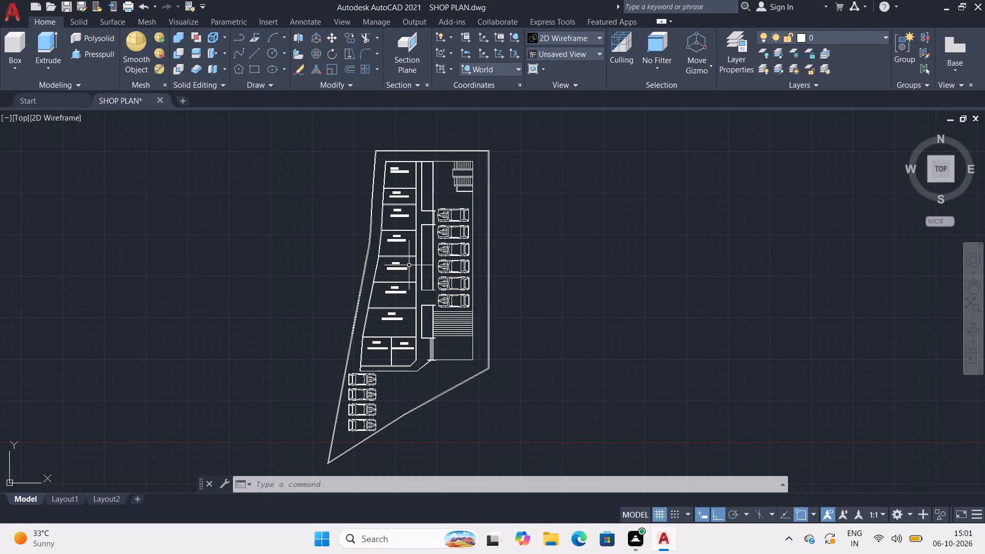
Switch the workspace to Drafting & Annotation.
{"action": "scroll", "coordinate": [410, 265], "scroll_direction": "left", "scroll_amount": 1}
{"action": "scroll", "coordinate": [410, 265], "scroll_direction": "right", "scroll_amount": 1}
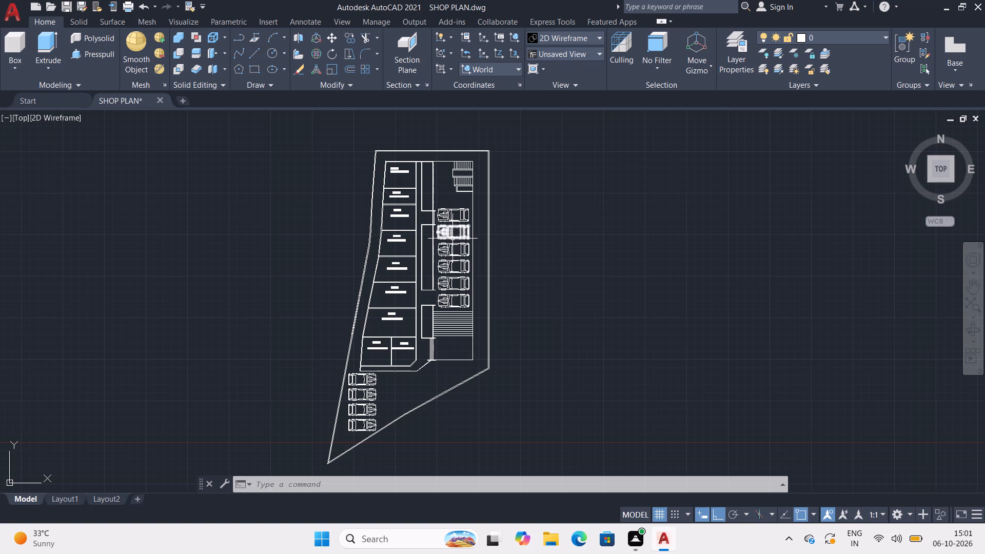
{"action": "scroll", "coordinate": [447, 247], "scroll_direction": "up", "scroll_amount": 3}
{"action": "scroll", "coordinate": [381, 182], "scroll_direction": "up", "scroll_amount": 3}
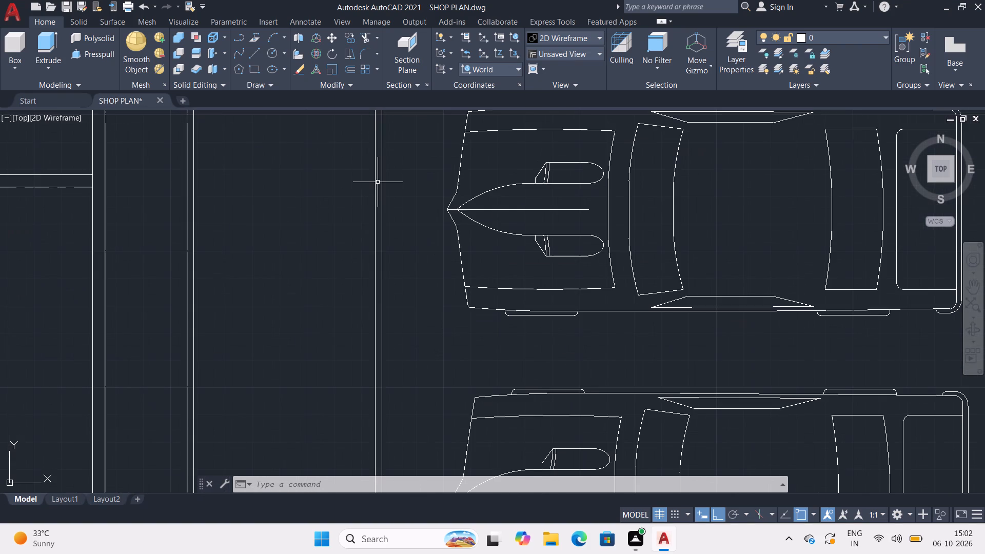
{"action": "middle_click_drag", "start_coordinate": [379, 189], "coordinate": [448, 384]}
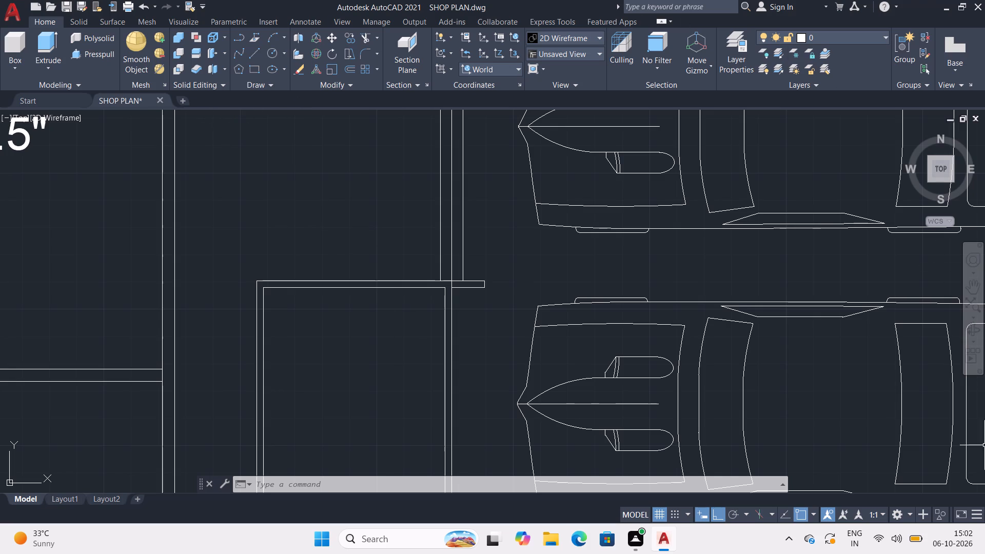
{"action": "left_click", "coordinate": [902, 514]}
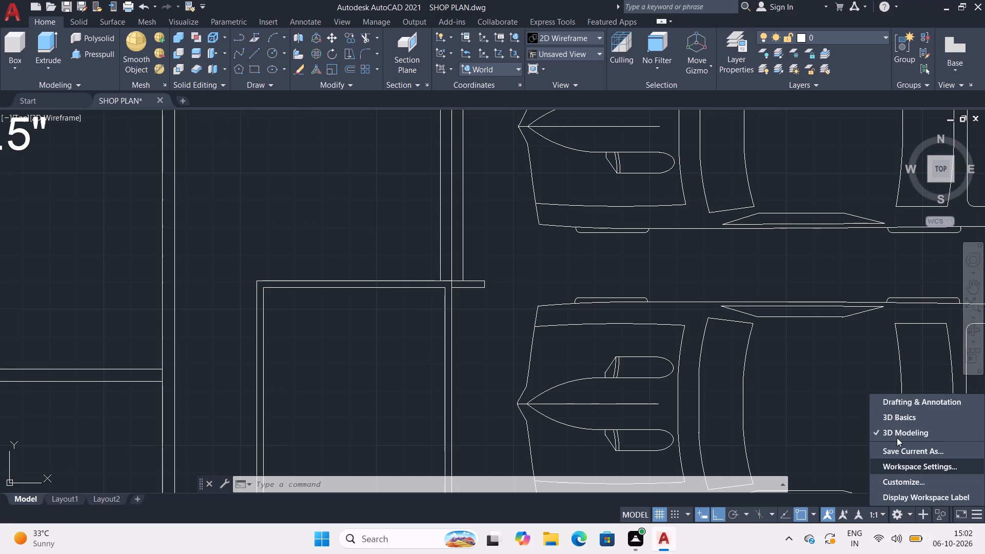
{"action": "left_click", "coordinate": [896, 400]}
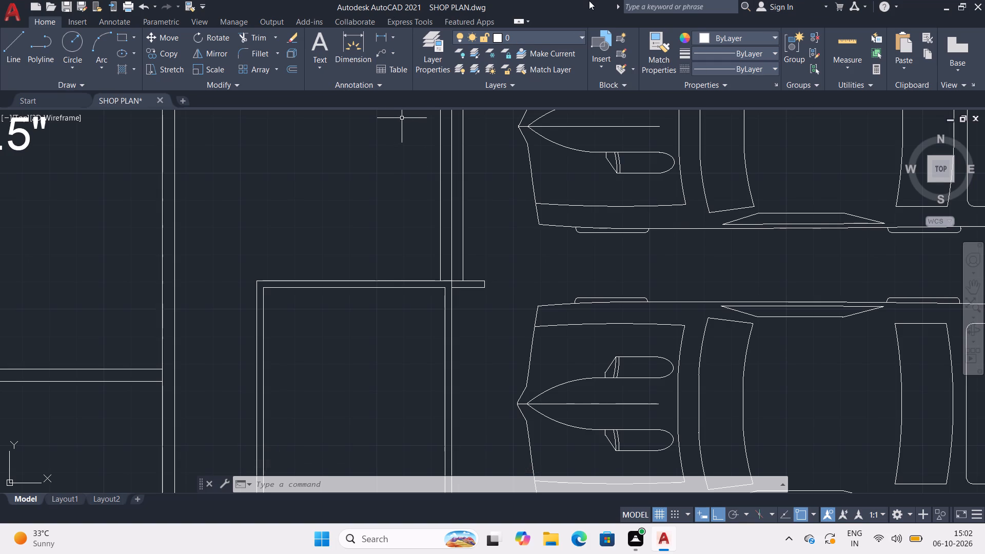
Start a hatch with the Solid pattern.
{"action": "key", "text": "h"}
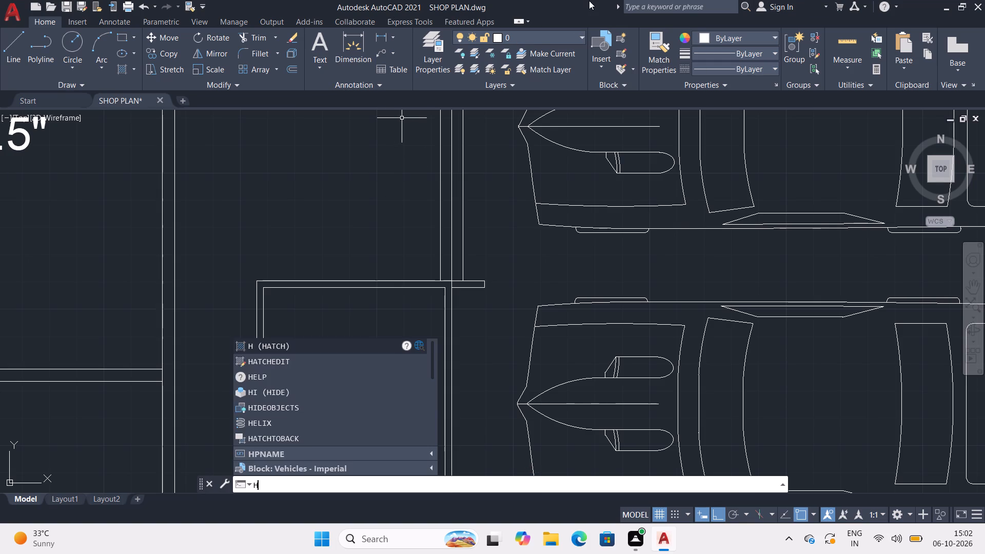
{"action": "key", "text": "Return"}
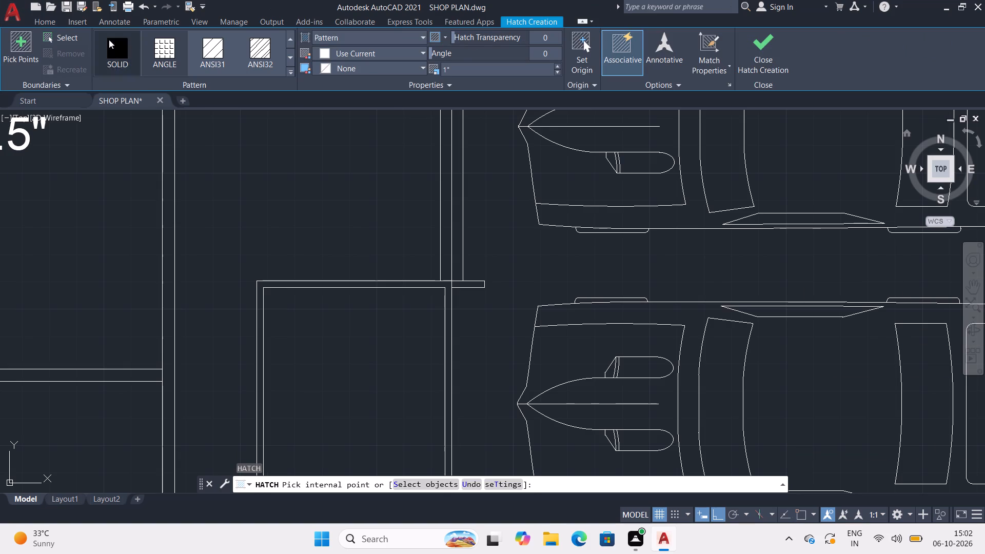
{"action": "left_click", "coordinate": [116, 64]}
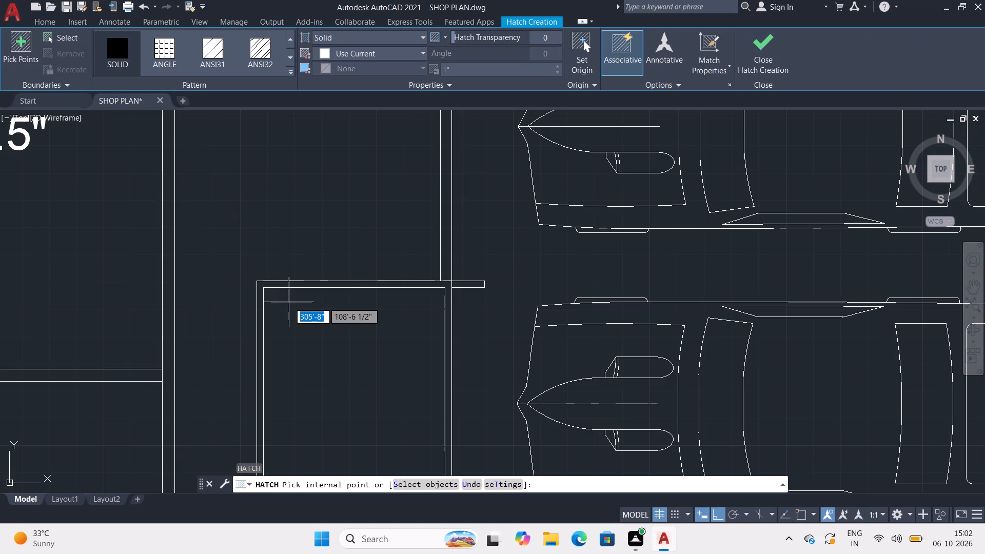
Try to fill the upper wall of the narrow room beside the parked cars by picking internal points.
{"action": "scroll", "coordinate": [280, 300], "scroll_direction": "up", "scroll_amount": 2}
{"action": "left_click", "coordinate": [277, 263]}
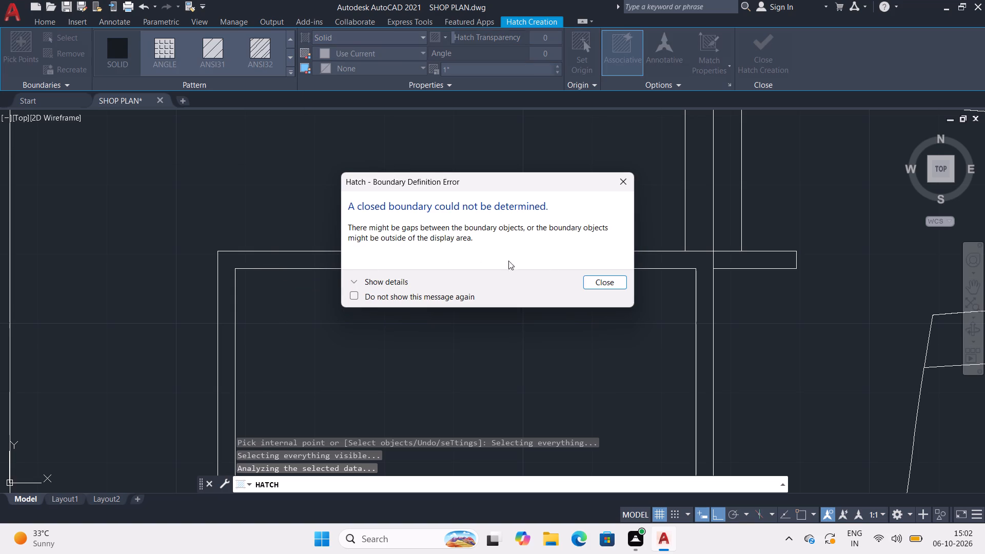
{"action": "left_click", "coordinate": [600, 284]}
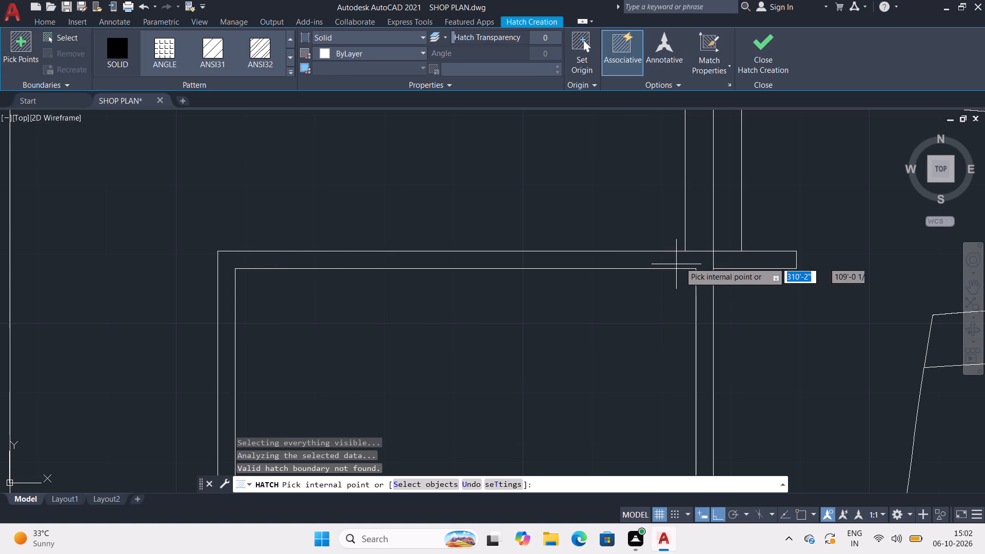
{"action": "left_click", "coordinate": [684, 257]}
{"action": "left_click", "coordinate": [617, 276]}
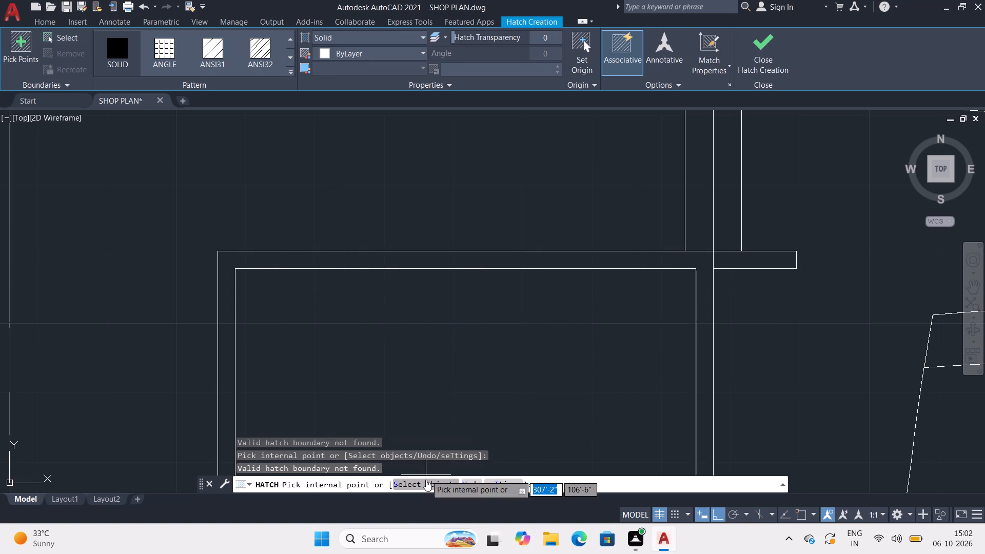
Switch the hatch to object selection and select the inner and outer lines of the narrow room's top and side walls.
{"action": "left_click", "coordinate": [426, 480]}
{"action": "left_click", "coordinate": [281, 261]}
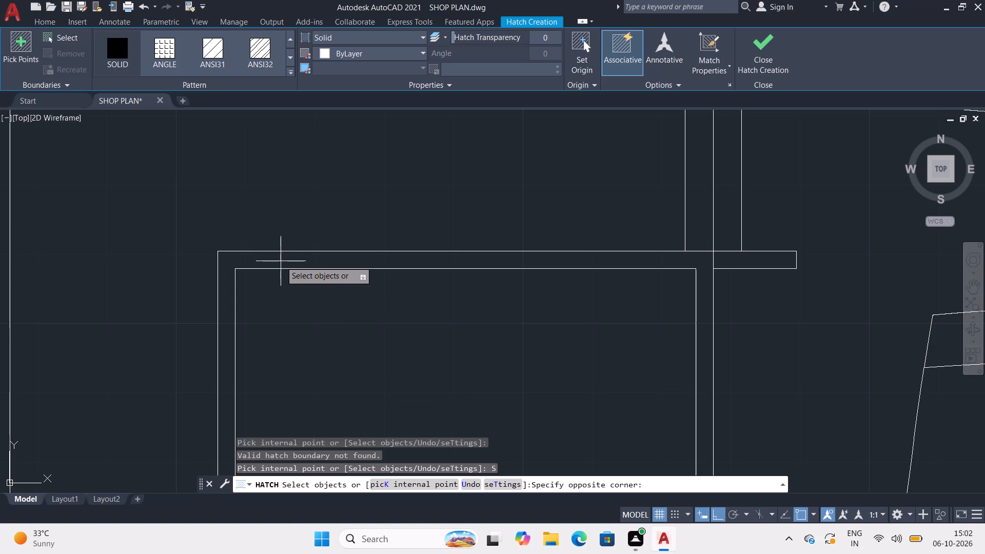
{"action": "left_click", "coordinate": [345, 268]}
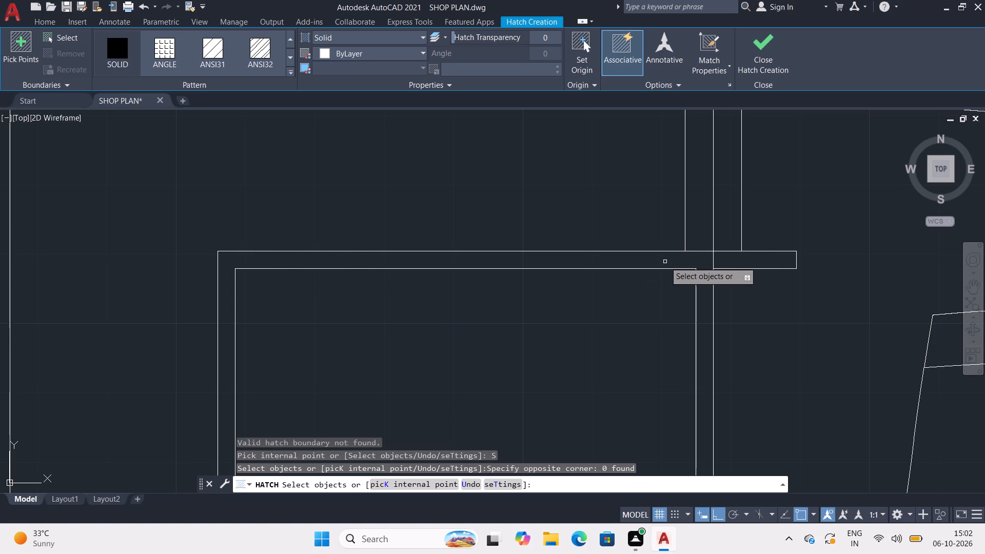
{"action": "left_click", "coordinate": [713, 263]}
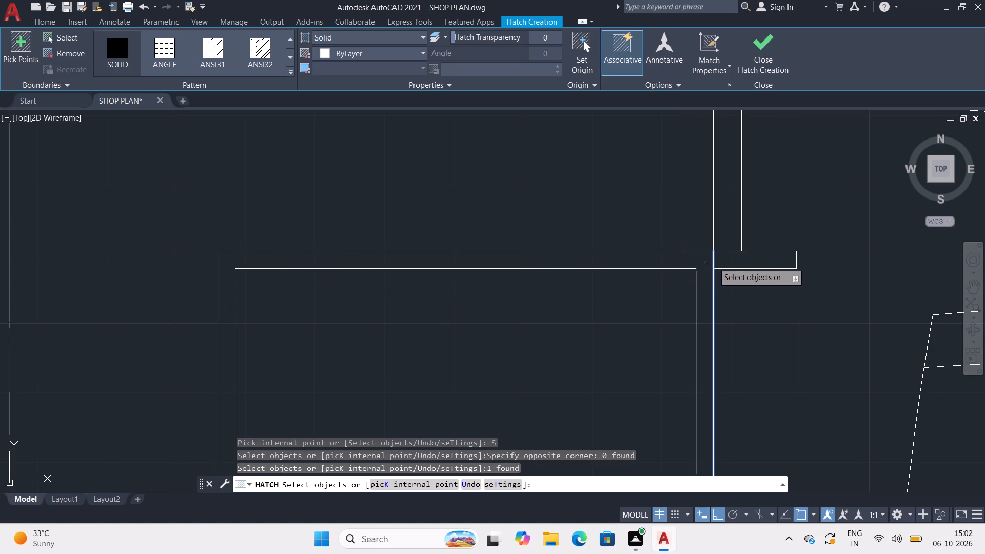
{"action": "left_click", "coordinate": [697, 281]}
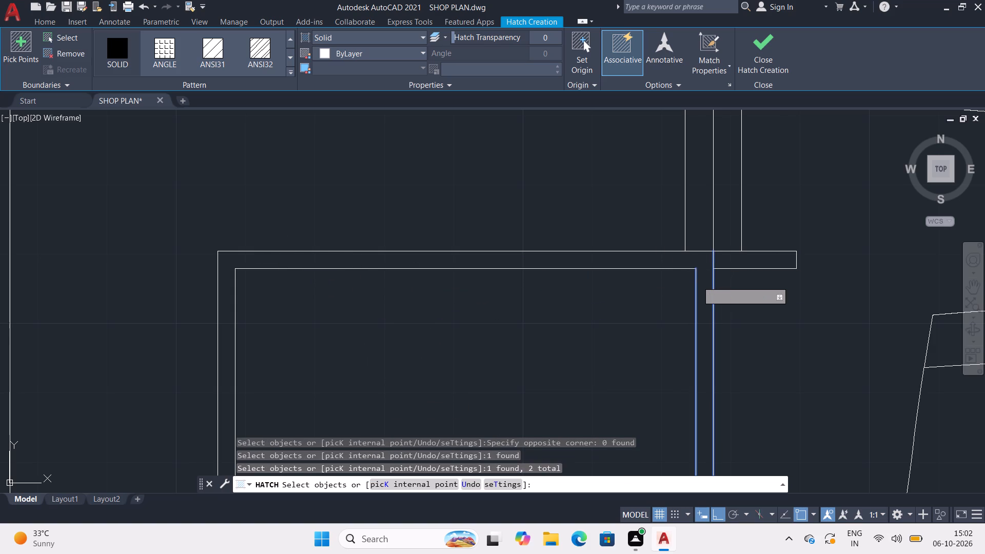
{"action": "left_click", "coordinate": [662, 271]}
{"action": "left_click", "coordinate": [656, 262]}
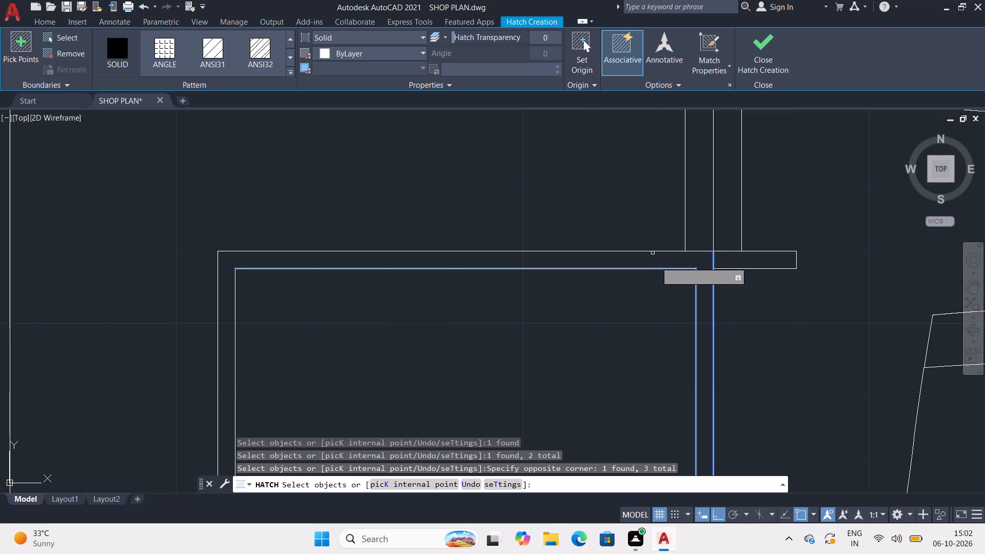
{"action": "left_click", "coordinate": [653, 251]}
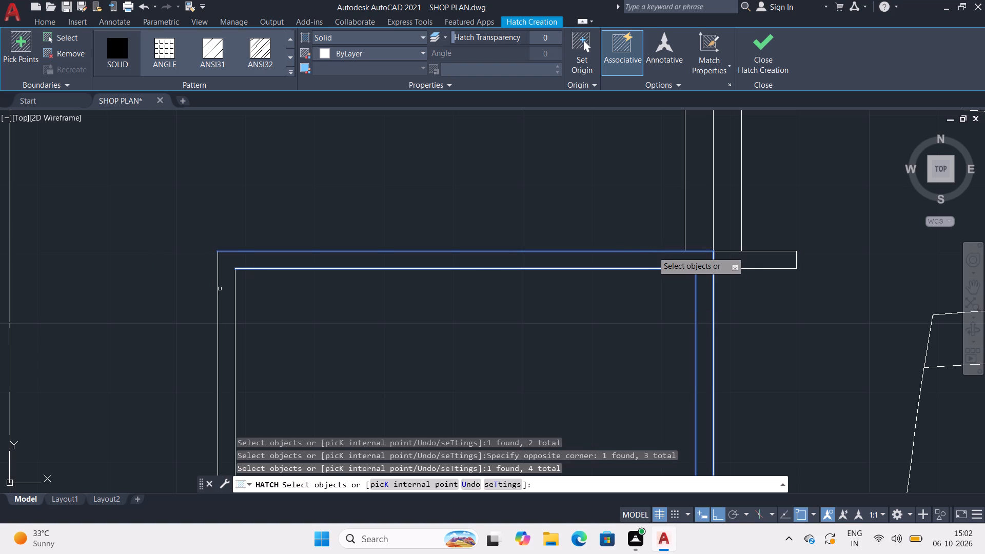
{"action": "left_click", "coordinate": [216, 289]}
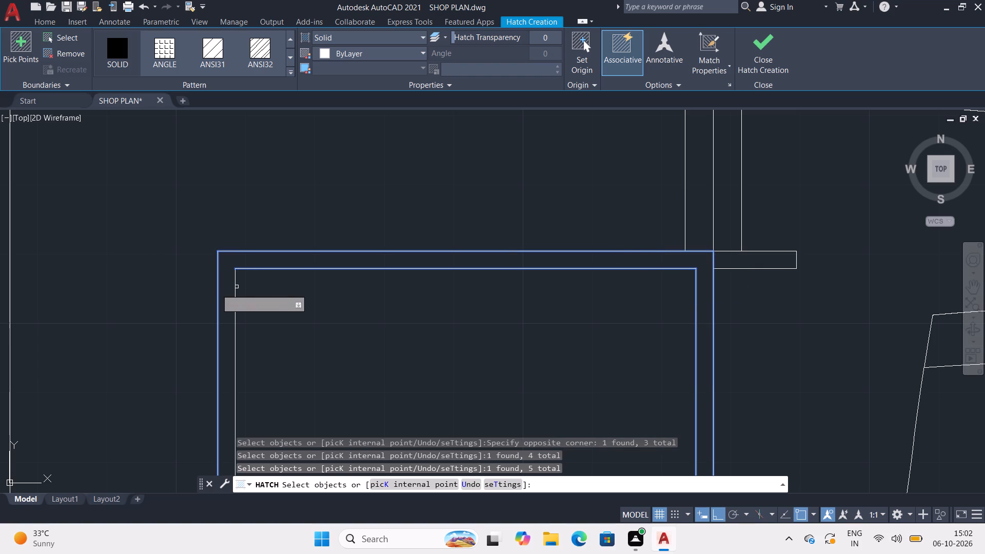
{"action": "left_click", "coordinate": [237, 287]}
Add the outer and inner lines of the narrow room's bottom wall to close the solid wall fill.
{"action": "scroll", "coordinate": [237, 287], "scroll_direction": "down", "scroll_amount": 3}
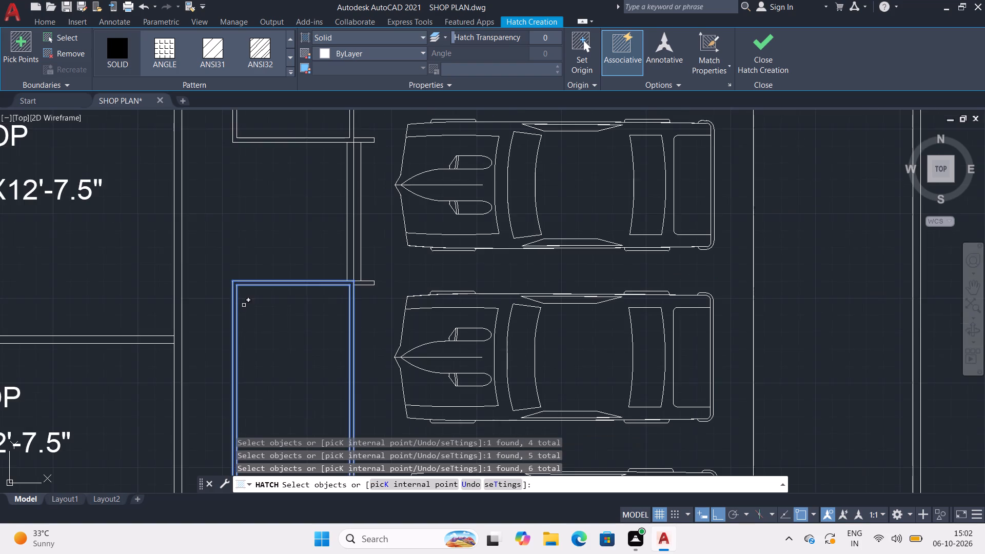
{"action": "middle_click_drag", "start_coordinate": [294, 353], "coordinate": [281, 213]}
{"action": "middle_click_drag", "start_coordinate": [270, 289], "coordinate": [259, 182]}
{"action": "scroll", "coordinate": [256, 374], "scroll_direction": "down", "scroll_amount": 1}
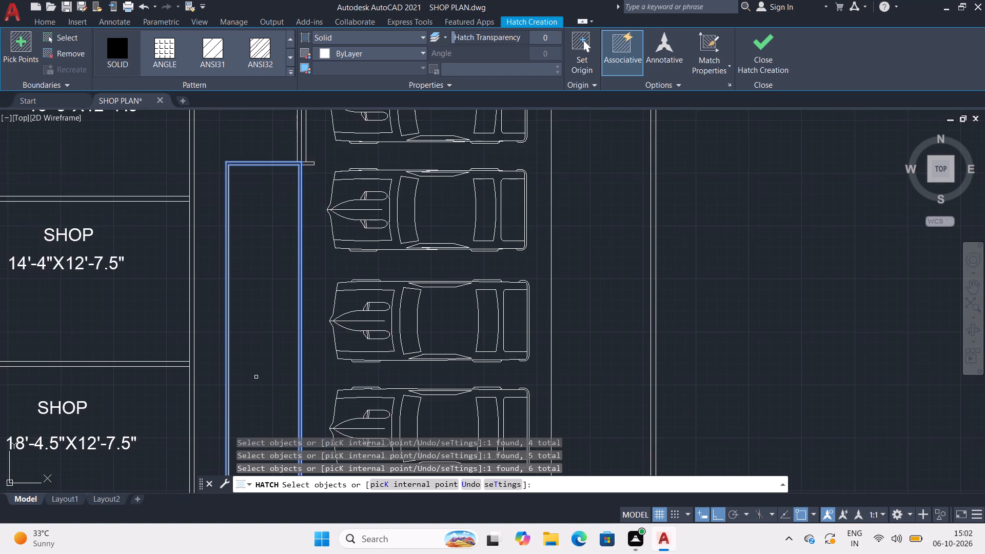
{"action": "scroll", "coordinate": [256, 377], "scroll_direction": "down", "scroll_amount": 1}
{"action": "middle_click_drag", "start_coordinate": [260, 338], "coordinate": [256, 236]}
{"action": "scroll", "coordinate": [266, 411], "scroll_direction": "up", "scroll_amount": 3}
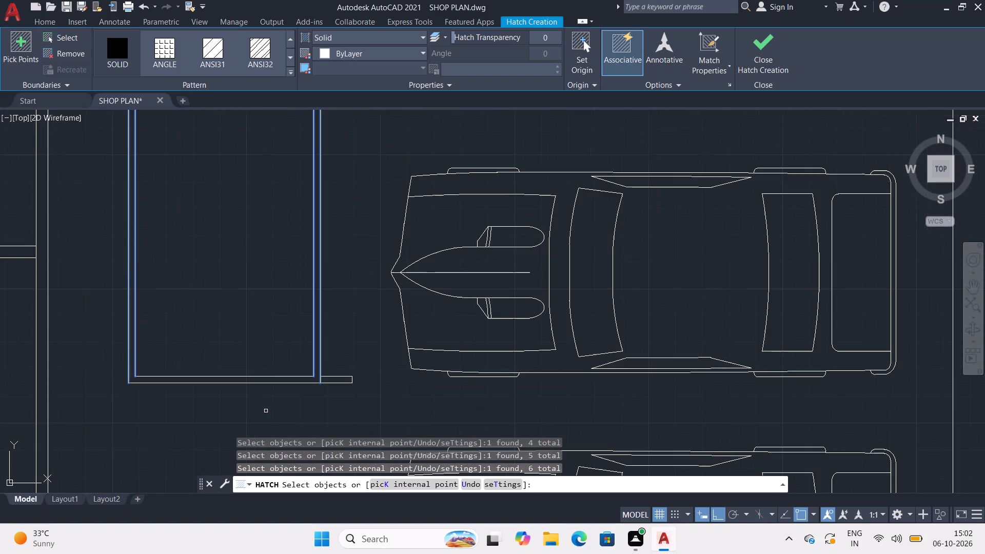
{"action": "left_click", "coordinate": [256, 384]}
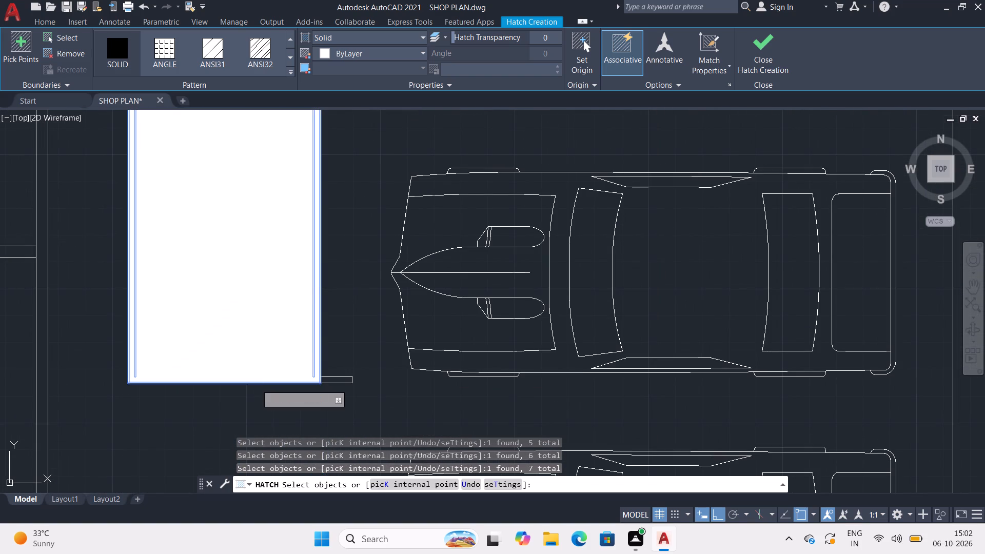
{"action": "scroll", "coordinate": [255, 377], "scroll_direction": "up", "scroll_amount": 1}
{"action": "scroll", "coordinate": [255, 377], "scroll_direction": "down", "scroll_amount": 1}
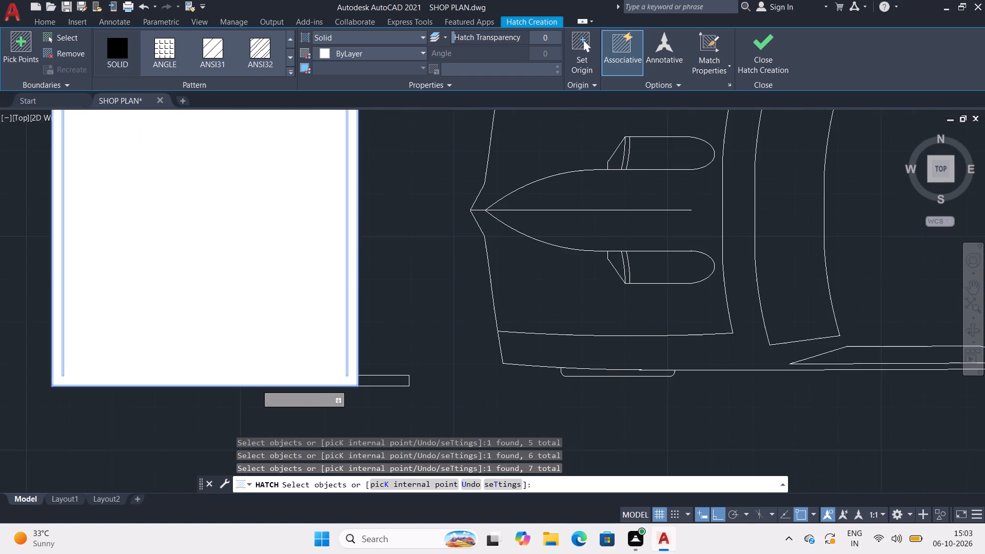
{"action": "left_click", "coordinate": [311, 378]}
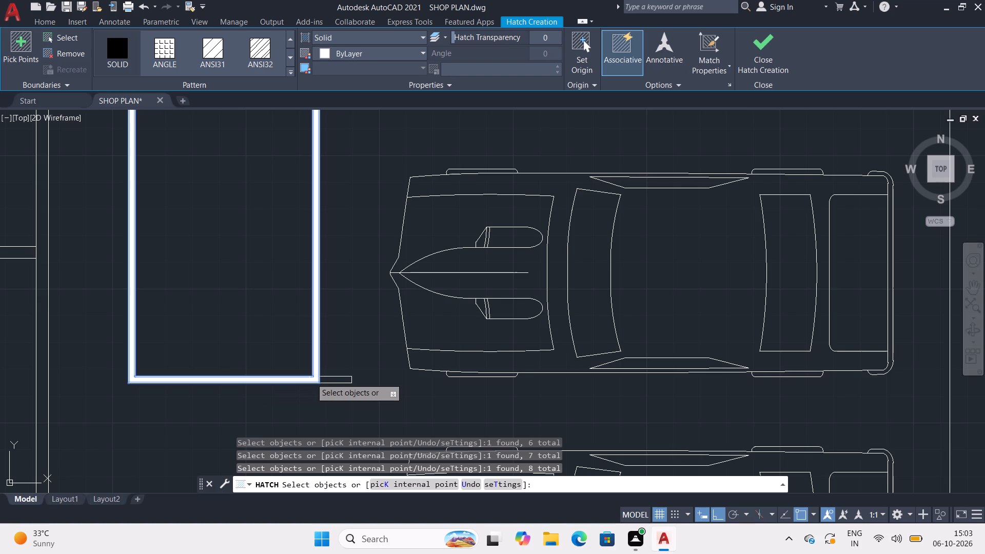
Add the three edges of the short wall stub at the narrow room's bottom corner to the hatch selection.
{"action": "left_click", "coordinate": [340, 375]}
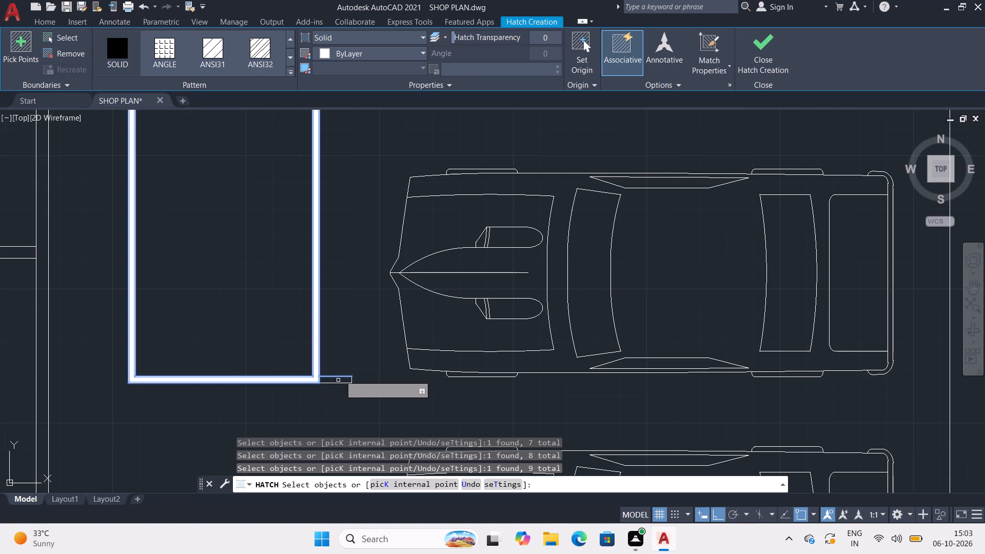
{"action": "left_click", "coordinate": [338, 382]}
{"action": "left_click", "coordinate": [351, 381]}
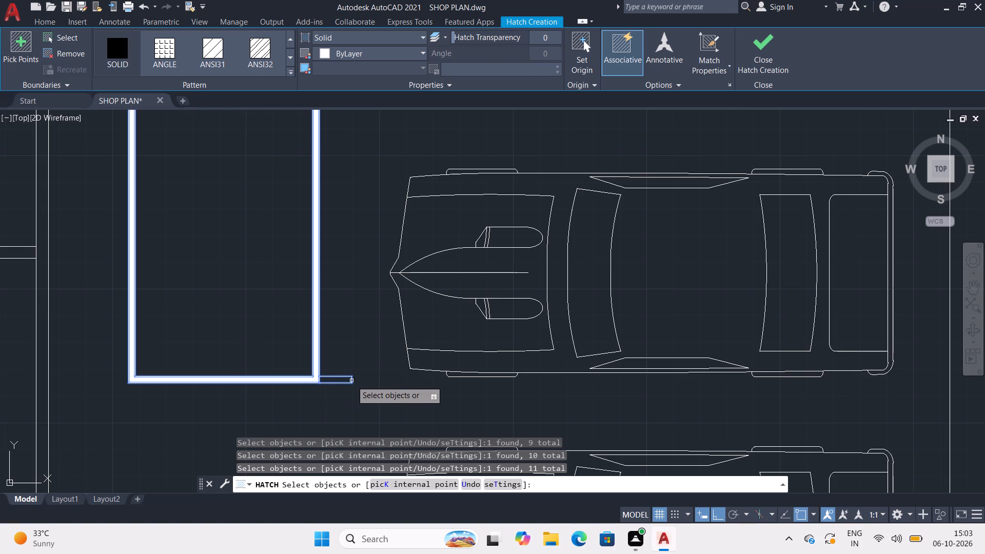
Add the three edges of the short wall stub at the narrow room's top corner to the hatch selection.
{"action": "middle_click_drag", "start_coordinate": [331, 334], "coordinate": [305, 432]}
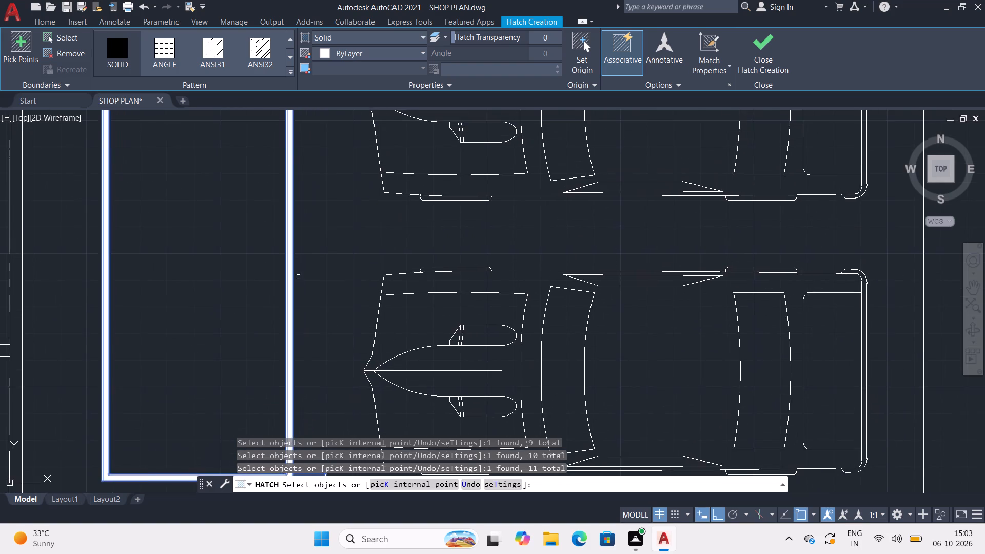
{"action": "middle_click_drag", "start_coordinate": [298, 276], "coordinate": [298, 468]}
{"action": "middle_click_drag", "start_coordinate": [292, 265], "coordinate": [281, 486]}
{"action": "middle_click_drag", "start_coordinate": [273, 279], "coordinate": [266, 473]}
{"action": "middle_click_drag", "start_coordinate": [265, 337], "coordinate": [261, 476]}
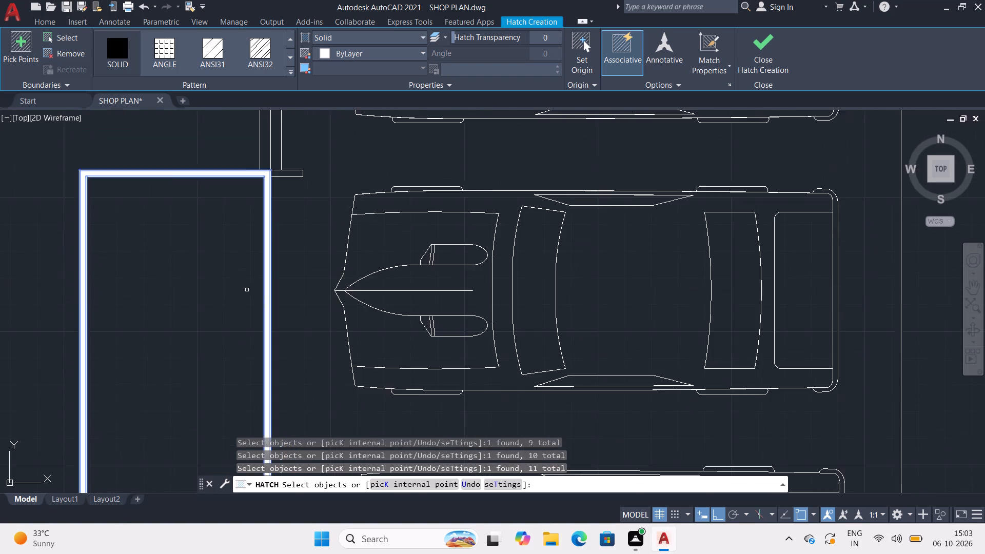
{"action": "middle_click_drag", "start_coordinate": [246, 300], "coordinate": [245, 438]}
{"action": "scroll", "coordinate": [281, 328], "scroll_direction": "up", "scroll_amount": 2}
{"action": "left_click", "coordinate": [283, 300]}
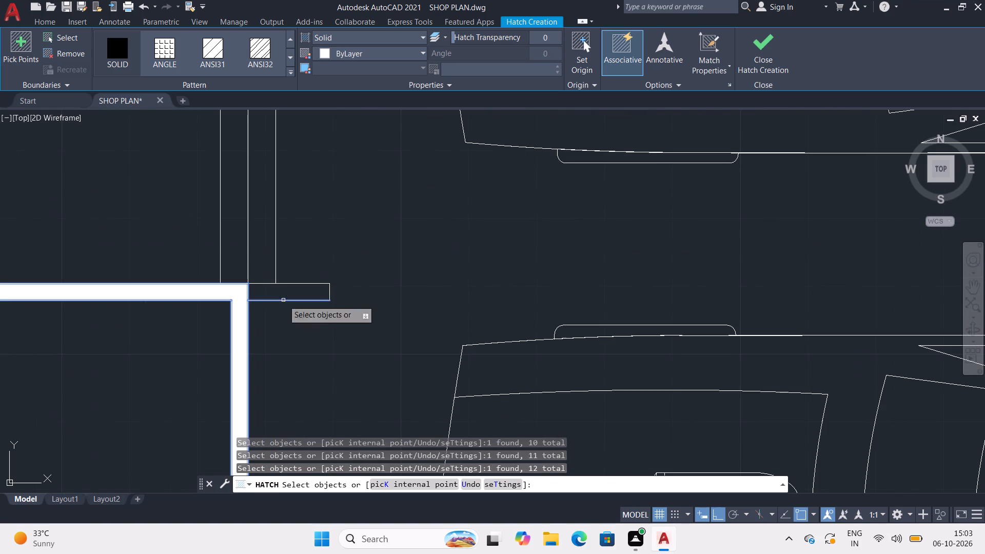
{"action": "left_click", "coordinate": [331, 291]}
{"action": "left_click", "coordinate": [329, 291]}
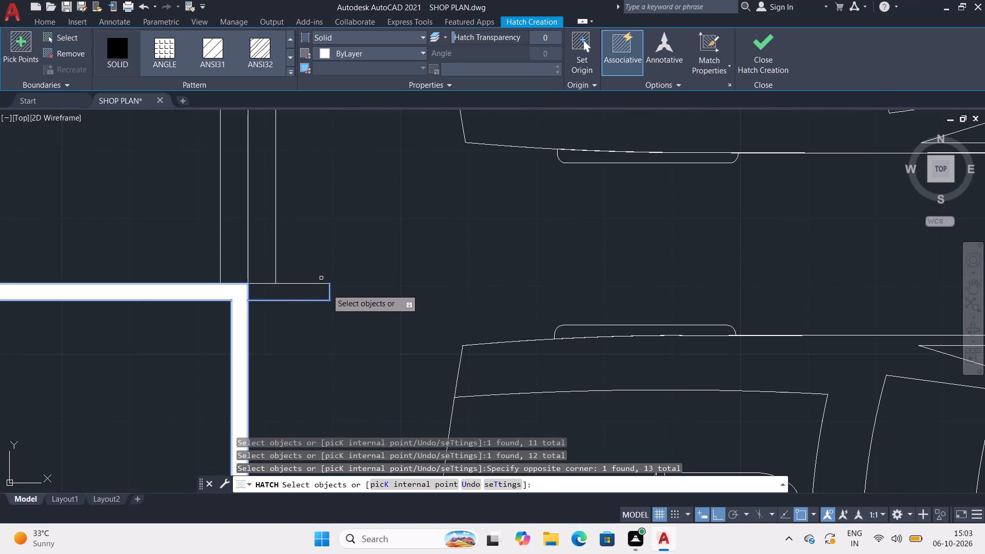
{"action": "left_click_drag", "start_coordinate": [321, 278], "coordinate": [317, 288]}
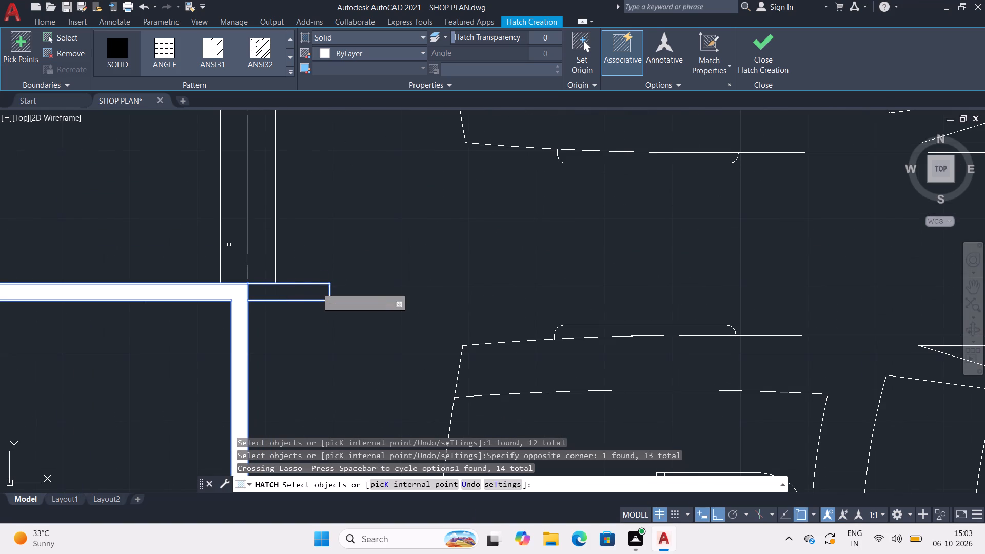
Add the three parallel vertical lines in the opening above the narrow room to the hatch selection.
{"action": "left_click_drag", "start_coordinate": [219, 242], "coordinate": [246, 242]}
{"action": "left_click", "coordinate": [248, 242]}
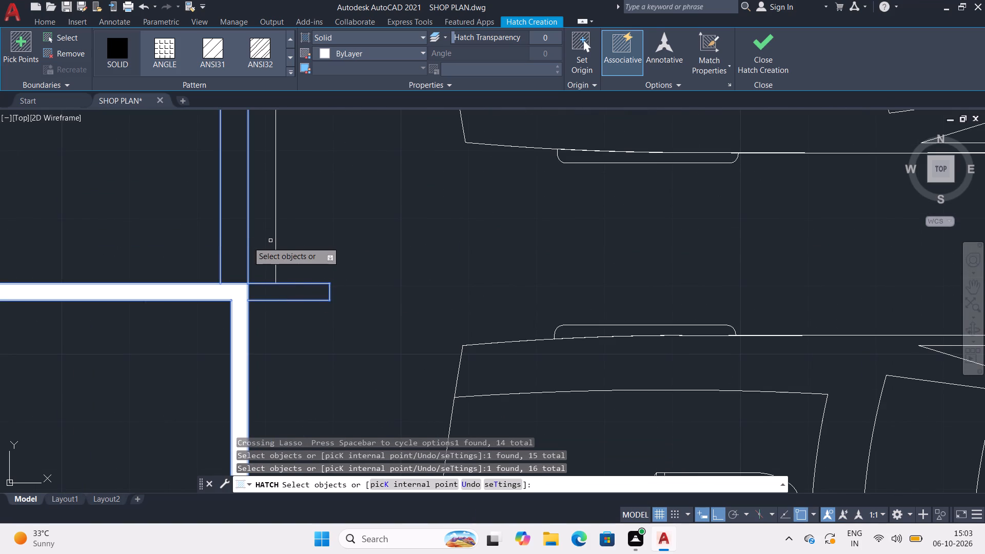
{"action": "left_click", "coordinate": [275, 238]}
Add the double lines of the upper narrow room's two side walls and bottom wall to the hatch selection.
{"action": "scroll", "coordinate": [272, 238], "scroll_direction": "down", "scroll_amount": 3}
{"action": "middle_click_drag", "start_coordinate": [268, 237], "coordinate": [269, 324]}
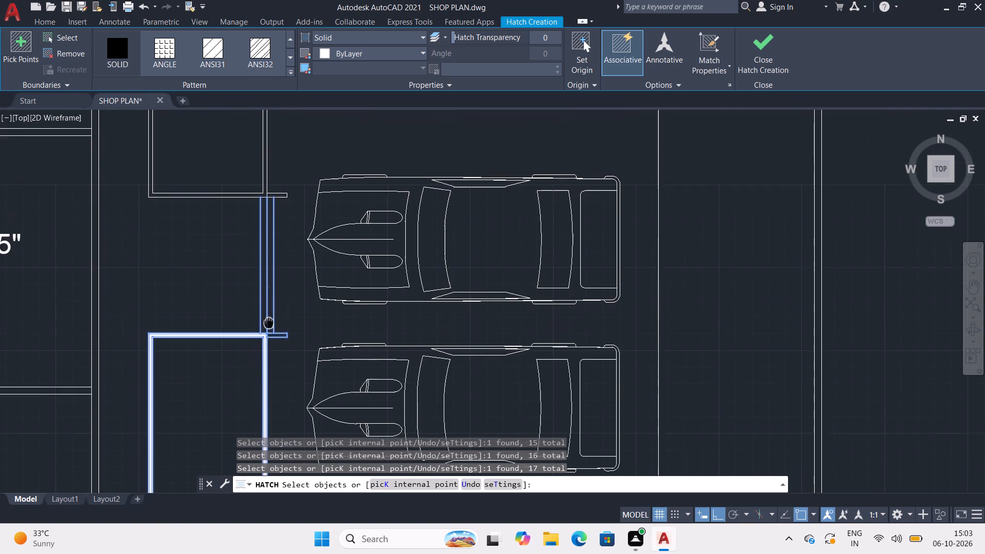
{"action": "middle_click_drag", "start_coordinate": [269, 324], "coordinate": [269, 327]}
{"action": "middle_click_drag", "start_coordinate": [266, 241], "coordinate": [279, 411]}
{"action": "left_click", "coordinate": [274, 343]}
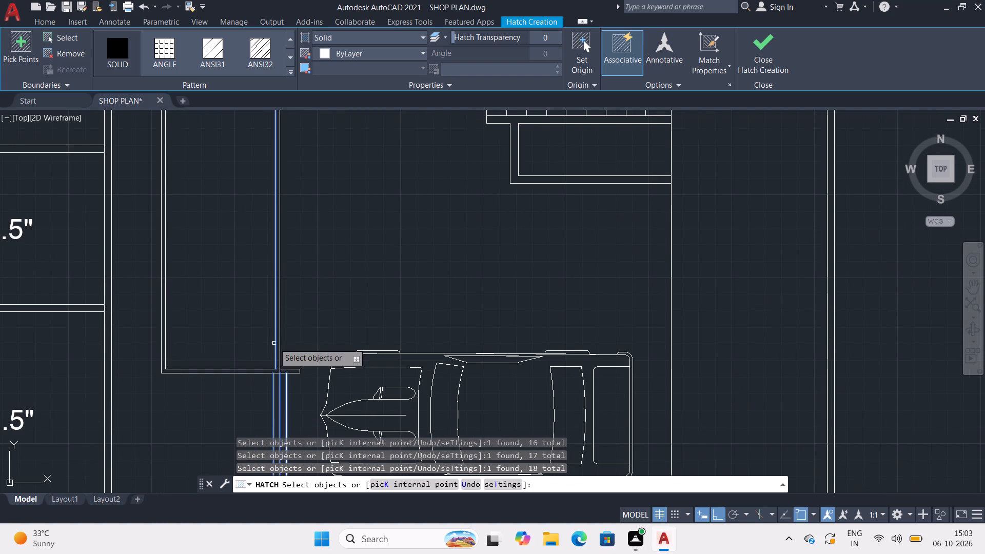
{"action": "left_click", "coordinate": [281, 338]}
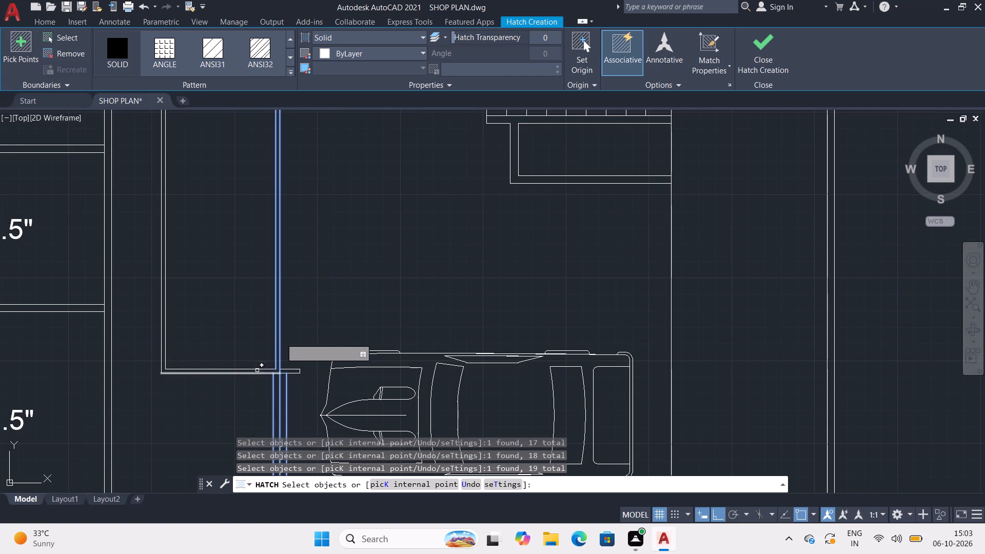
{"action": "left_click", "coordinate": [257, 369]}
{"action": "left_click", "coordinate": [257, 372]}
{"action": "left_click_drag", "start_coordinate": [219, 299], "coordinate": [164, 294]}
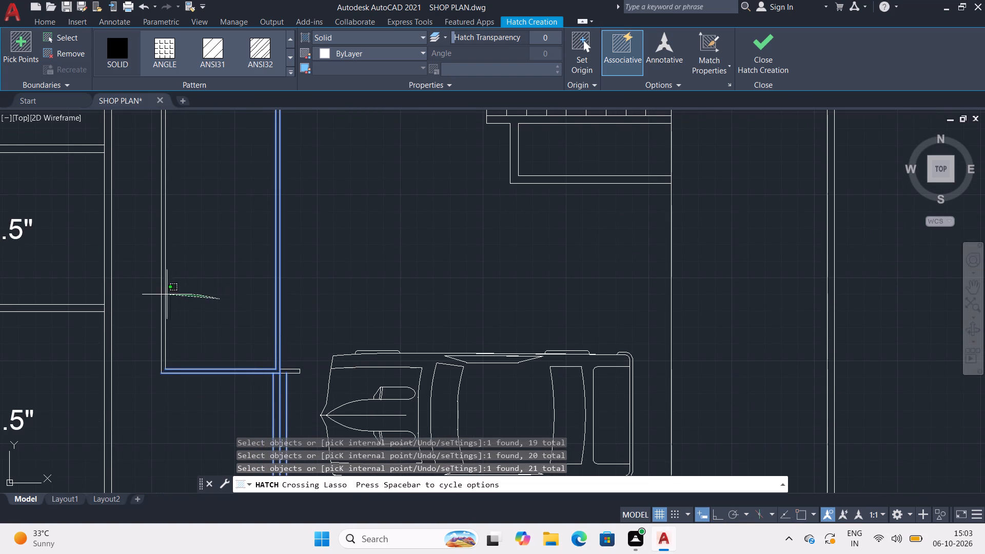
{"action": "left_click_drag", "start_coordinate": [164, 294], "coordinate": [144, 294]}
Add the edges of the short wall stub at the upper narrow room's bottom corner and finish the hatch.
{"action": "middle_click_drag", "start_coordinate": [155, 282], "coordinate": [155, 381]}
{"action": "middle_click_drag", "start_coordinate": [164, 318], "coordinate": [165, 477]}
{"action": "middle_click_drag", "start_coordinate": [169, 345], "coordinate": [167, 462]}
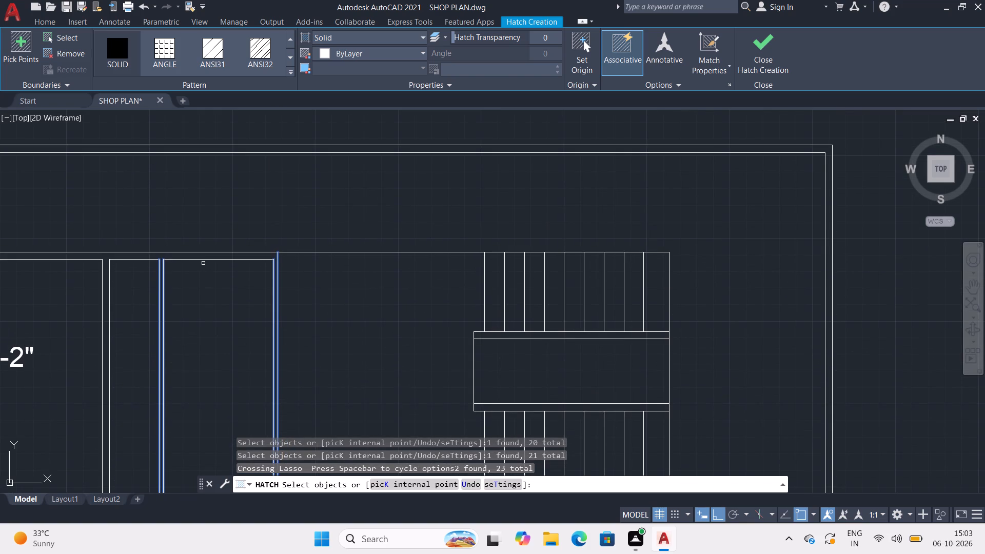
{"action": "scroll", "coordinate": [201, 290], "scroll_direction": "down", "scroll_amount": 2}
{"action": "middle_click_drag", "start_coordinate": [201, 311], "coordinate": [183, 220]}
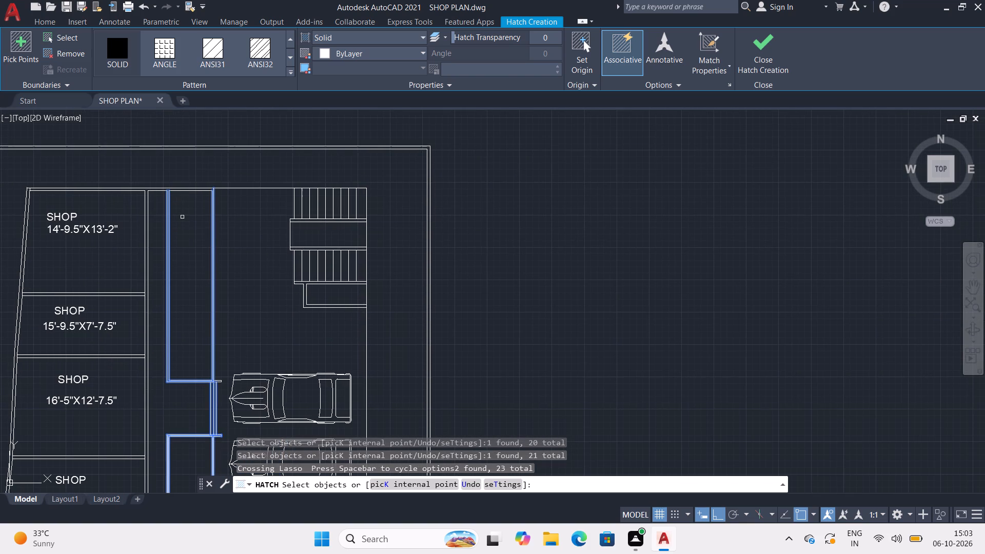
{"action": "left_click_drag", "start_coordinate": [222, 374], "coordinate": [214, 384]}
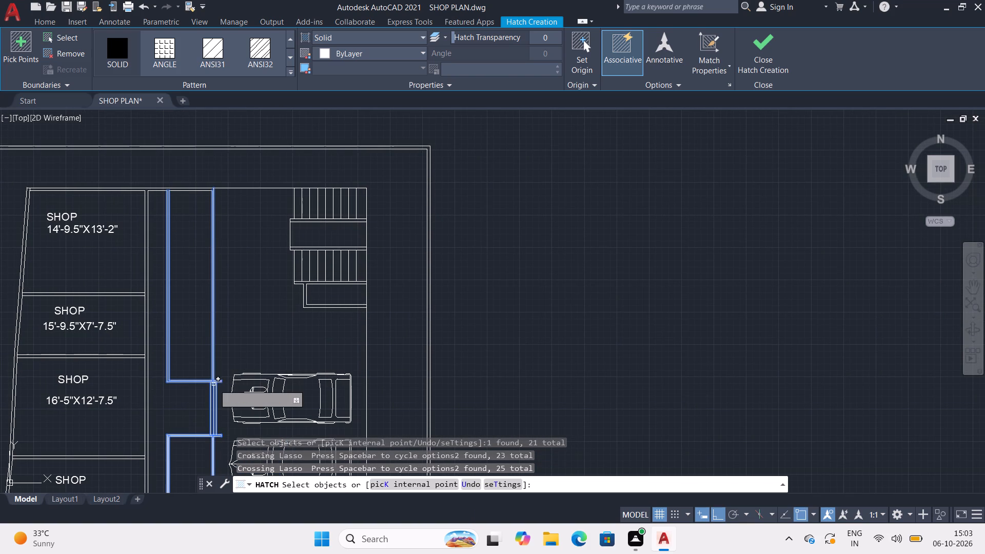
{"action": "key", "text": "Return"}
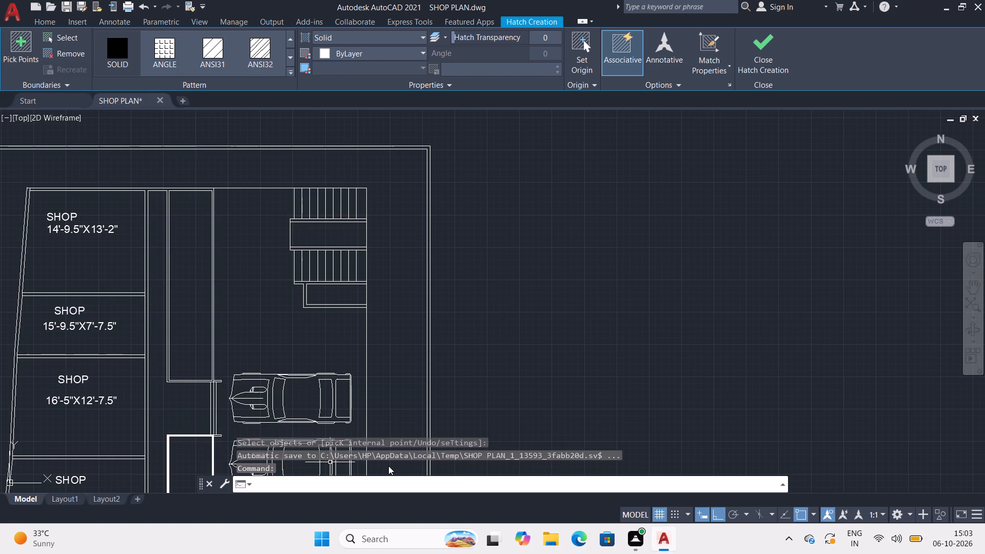
Delete the solid wall hatch of the narrow room beside the parked cars.
{"action": "middle_click_drag", "start_coordinate": [297, 376], "coordinate": [269, 157]}
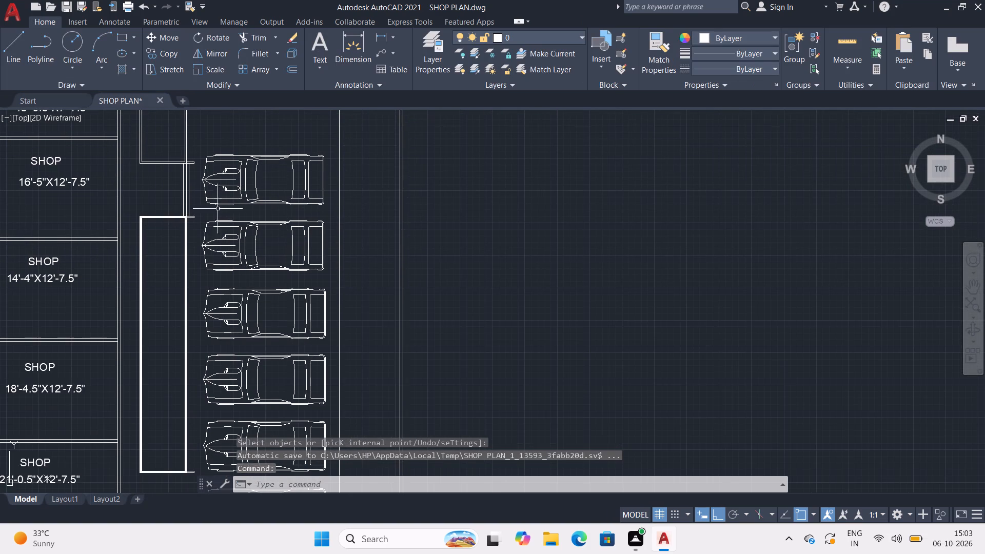
{"action": "scroll", "coordinate": [164, 219], "scroll_direction": "up", "scroll_amount": 3}
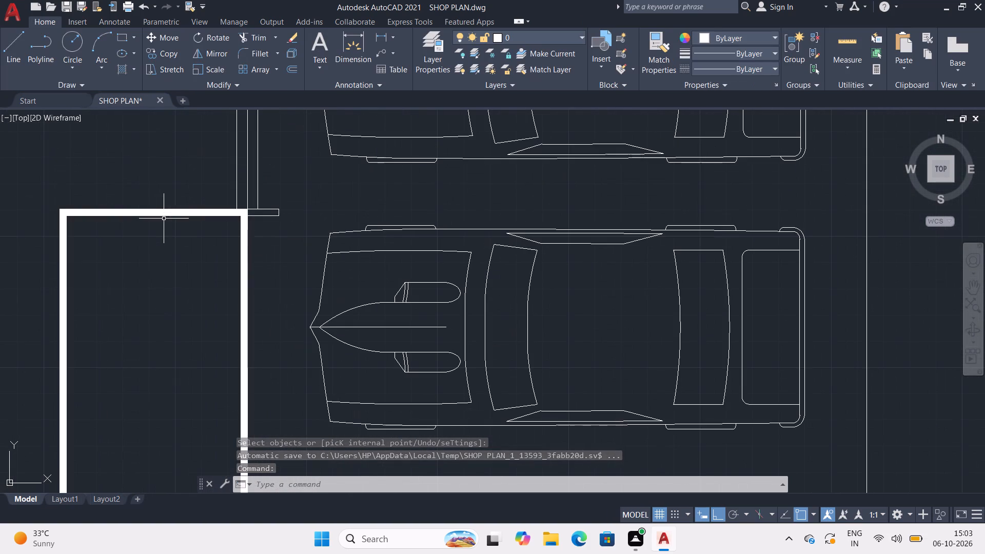
{"action": "left_click", "coordinate": [167, 213]}
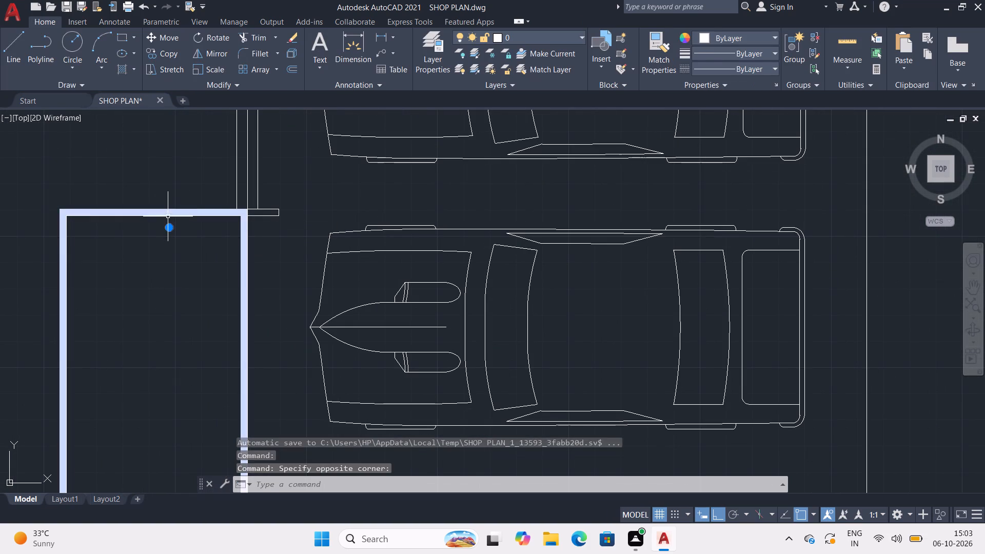
{"action": "key", "text": "Delete"}
{"action": "key", "text": "Delete"}
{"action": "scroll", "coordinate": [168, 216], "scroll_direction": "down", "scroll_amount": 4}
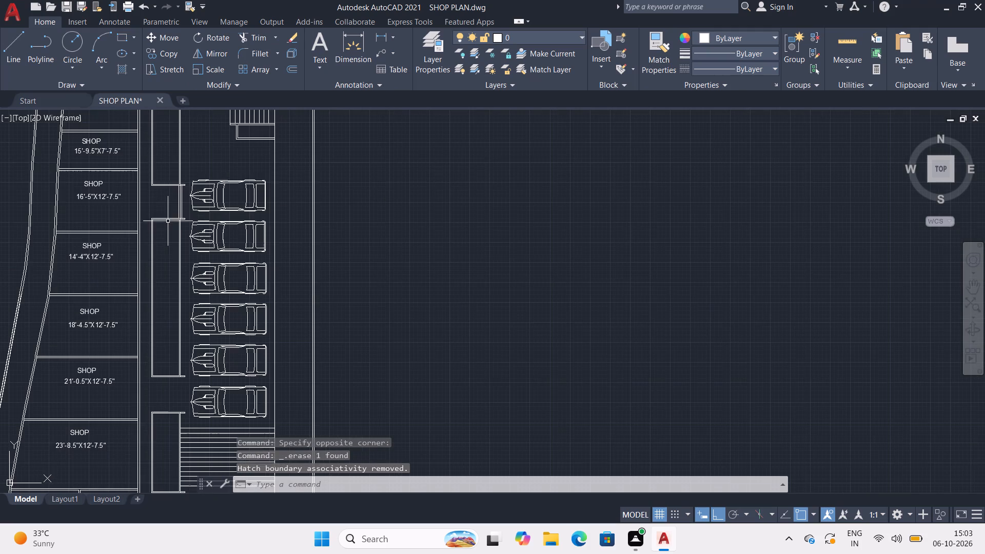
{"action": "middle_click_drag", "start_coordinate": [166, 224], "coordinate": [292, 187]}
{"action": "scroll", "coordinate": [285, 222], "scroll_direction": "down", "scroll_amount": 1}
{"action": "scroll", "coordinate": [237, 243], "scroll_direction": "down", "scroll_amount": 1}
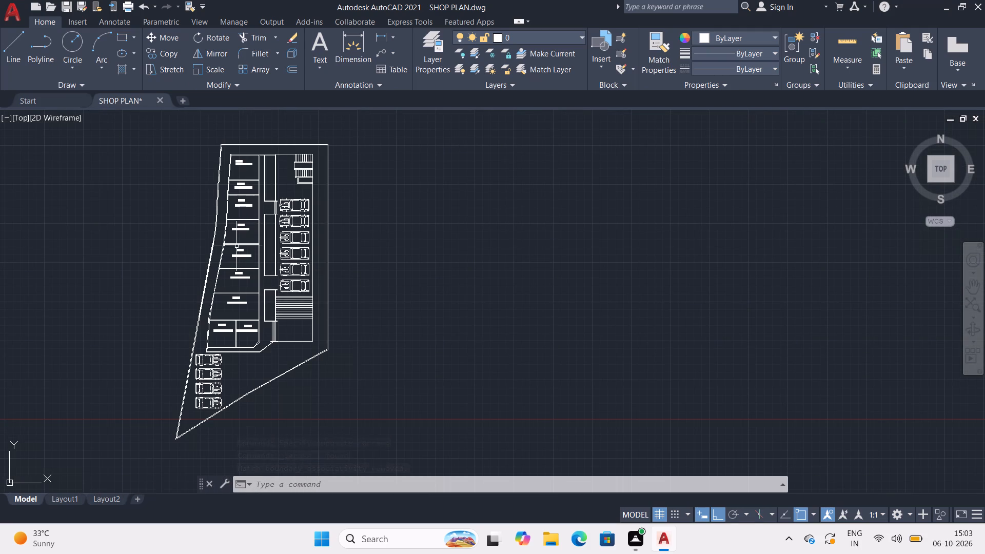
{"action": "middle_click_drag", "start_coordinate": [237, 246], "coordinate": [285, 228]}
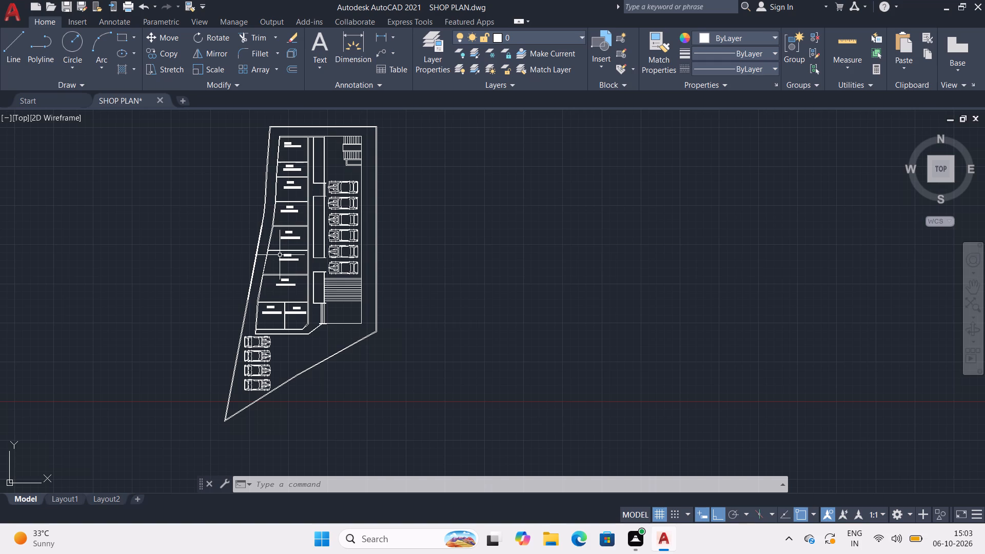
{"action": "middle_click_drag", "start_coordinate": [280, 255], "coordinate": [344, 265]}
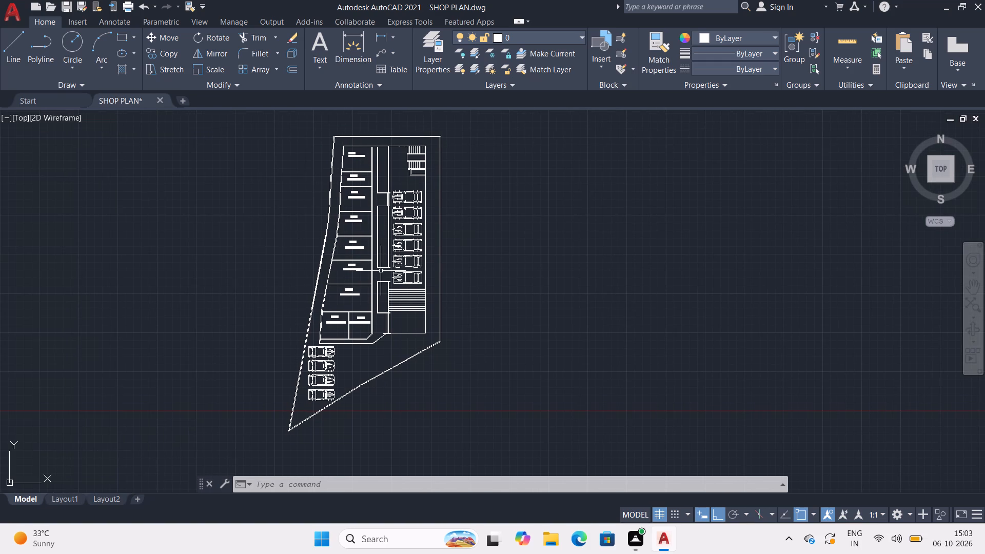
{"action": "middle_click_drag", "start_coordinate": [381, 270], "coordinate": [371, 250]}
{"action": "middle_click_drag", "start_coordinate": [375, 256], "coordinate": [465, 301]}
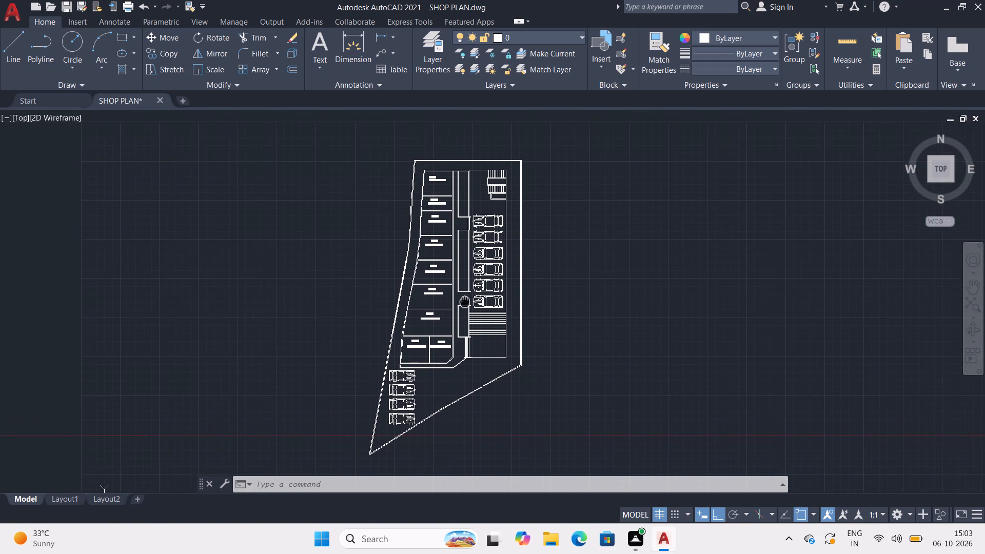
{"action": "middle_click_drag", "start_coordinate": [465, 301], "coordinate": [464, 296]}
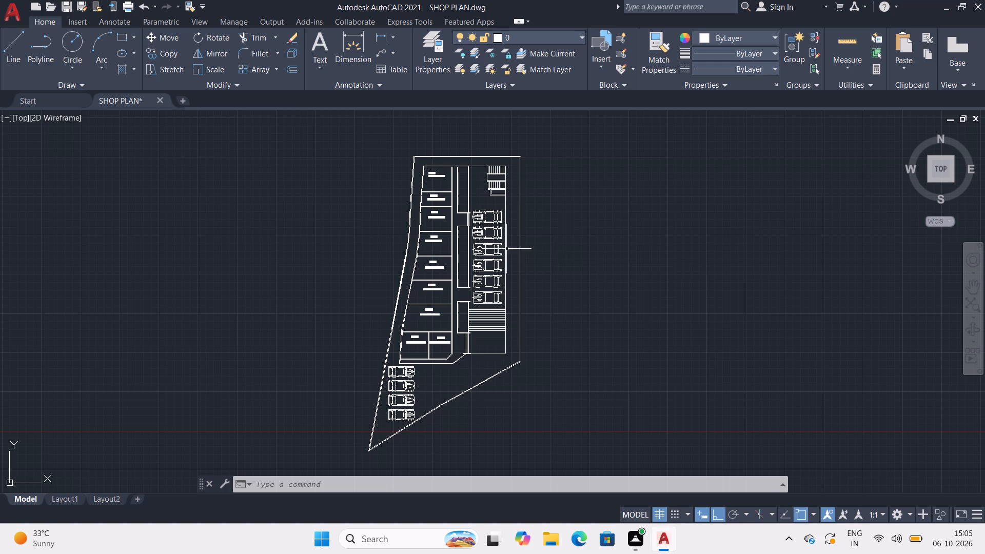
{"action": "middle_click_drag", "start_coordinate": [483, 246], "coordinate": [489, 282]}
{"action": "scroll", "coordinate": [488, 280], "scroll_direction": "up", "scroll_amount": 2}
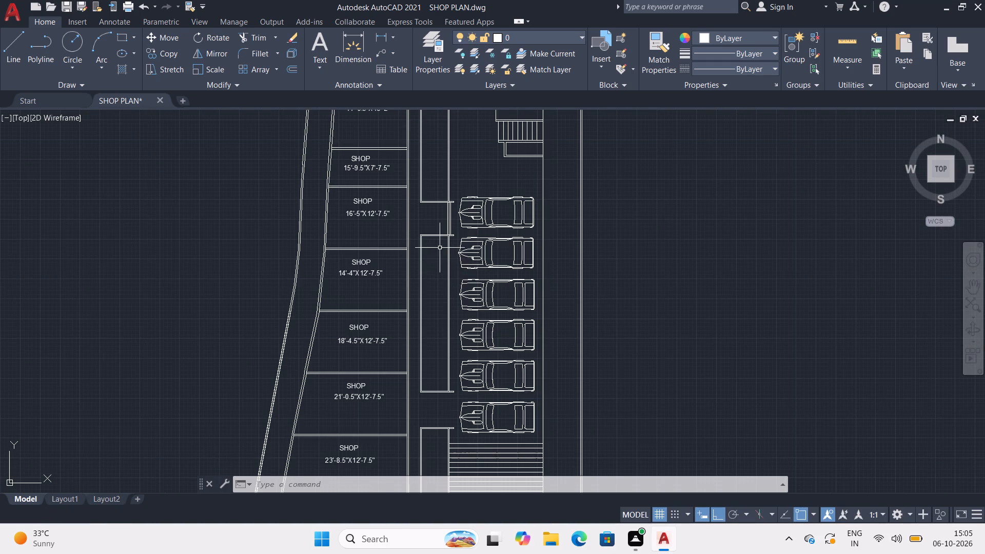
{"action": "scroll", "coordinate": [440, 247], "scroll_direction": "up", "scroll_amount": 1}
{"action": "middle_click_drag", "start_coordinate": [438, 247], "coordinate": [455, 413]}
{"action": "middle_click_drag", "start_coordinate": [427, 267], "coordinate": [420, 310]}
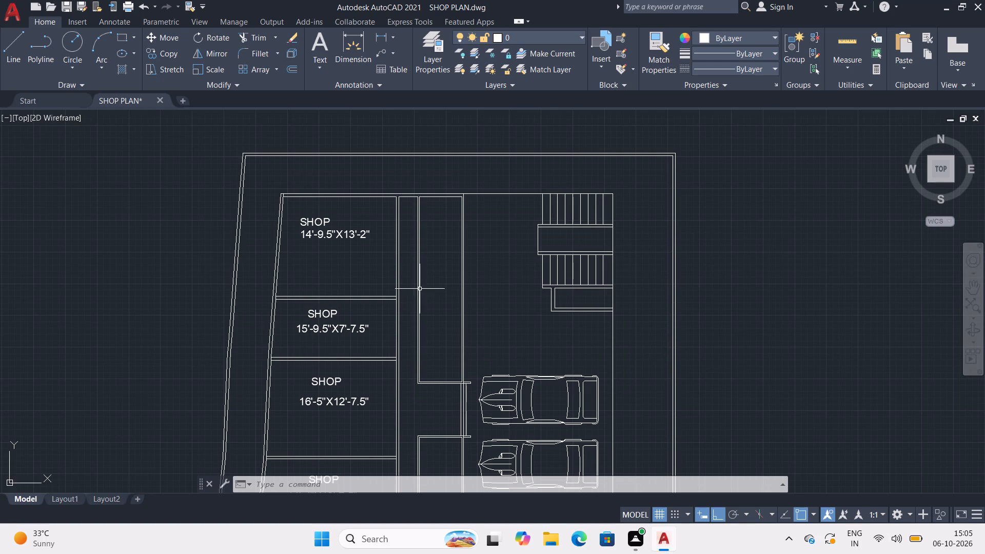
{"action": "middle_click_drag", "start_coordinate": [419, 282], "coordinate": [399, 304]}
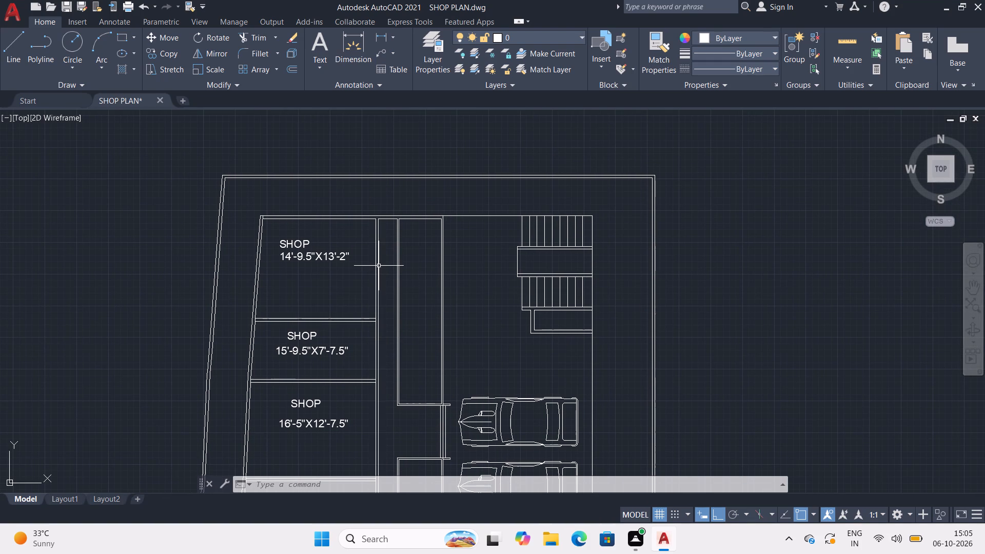
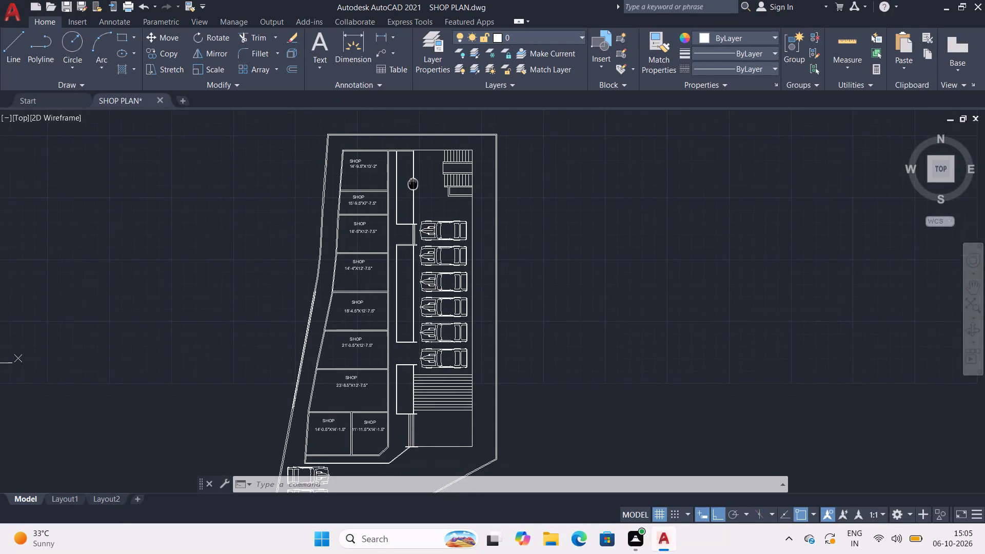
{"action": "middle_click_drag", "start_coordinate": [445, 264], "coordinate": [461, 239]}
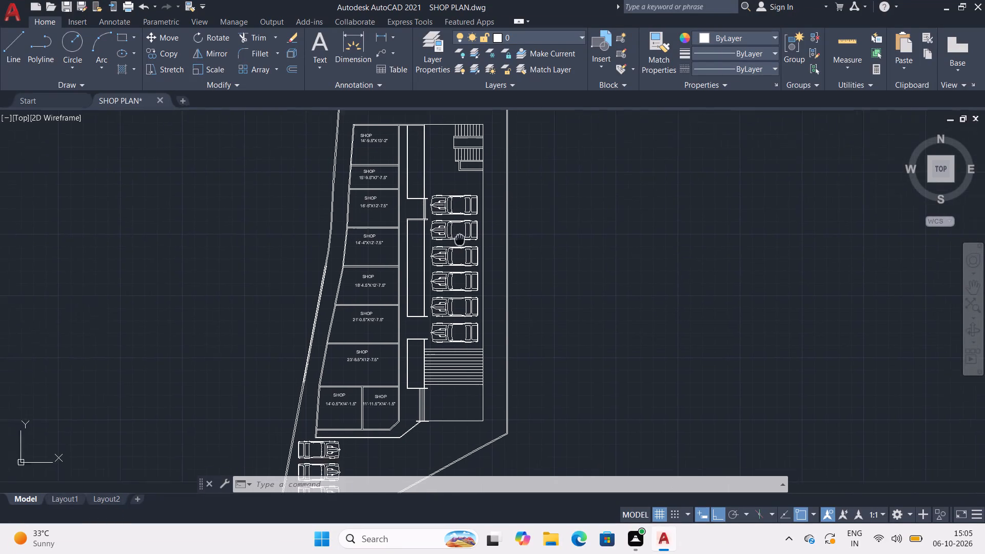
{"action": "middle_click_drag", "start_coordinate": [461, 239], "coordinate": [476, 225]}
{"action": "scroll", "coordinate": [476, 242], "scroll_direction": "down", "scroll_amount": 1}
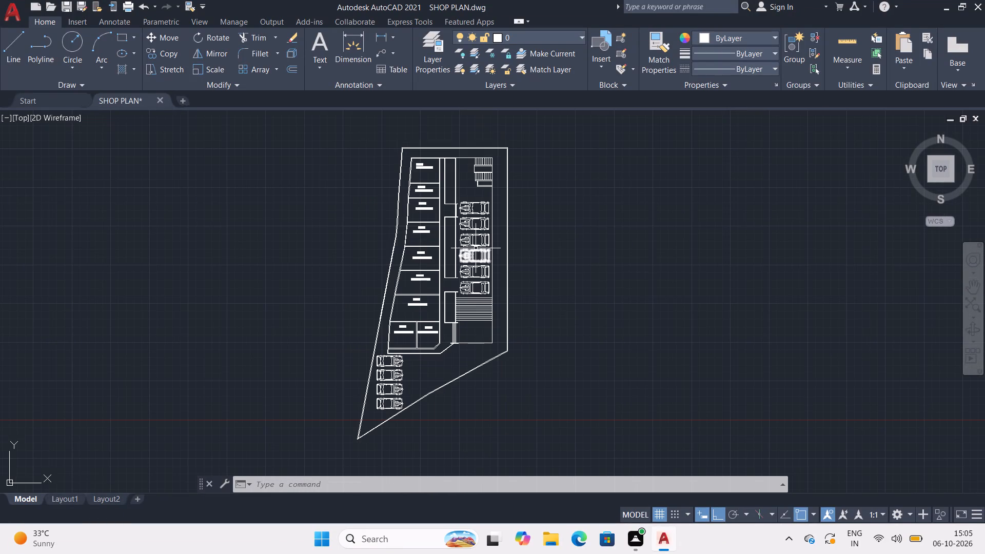
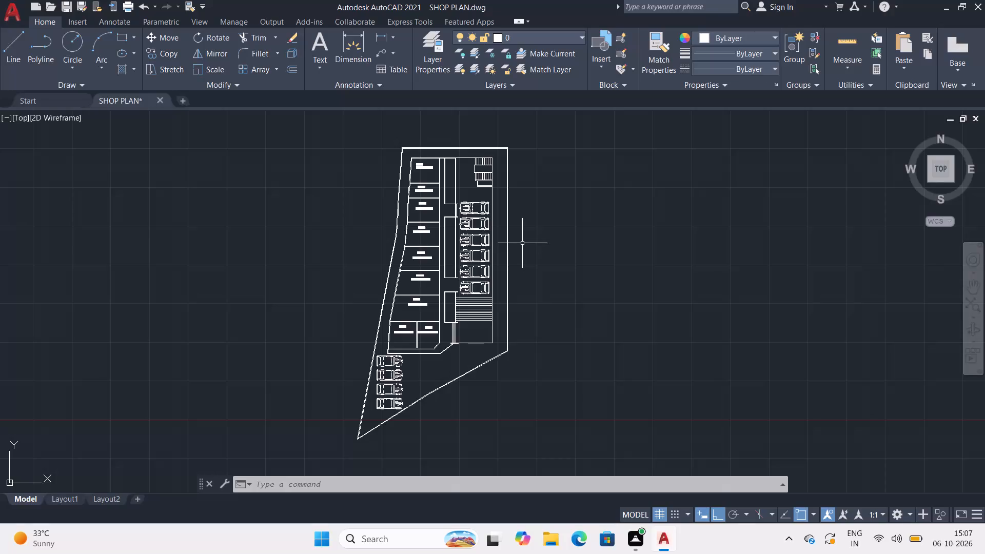
Examine the shop plan around the parking bays, the upper staircase and the adjoining narrow rooms.
{"action": "middle_click_drag", "start_coordinate": [522, 243], "coordinate": [478, 233]}
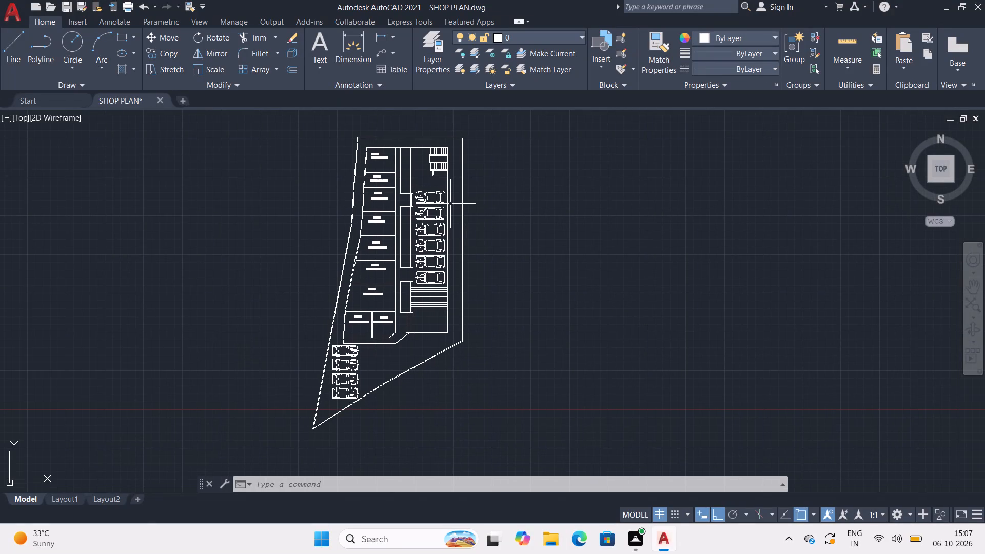
{"action": "middle_click_drag", "start_coordinate": [450, 204], "coordinate": [454, 217]}
{"action": "scroll", "coordinate": [454, 217], "scroll_direction": "up", "scroll_amount": 2}
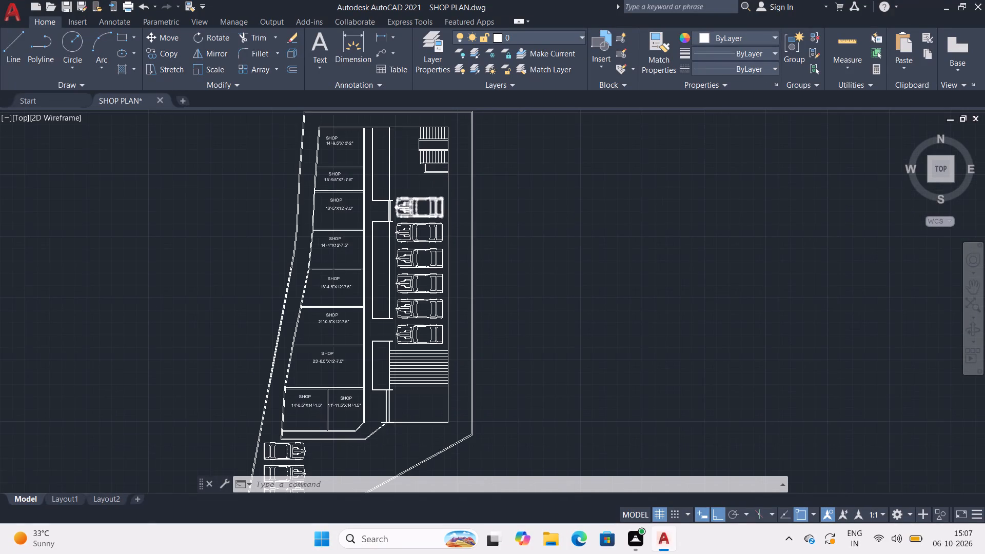
{"action": "scroll", "coordinate": [436, 217], "scroll_direction": "up", "scroll_amount": 1}
{"action": "middle_click_drag", "start_coordinate": [436, 217], "coordinate": [450, 261]}
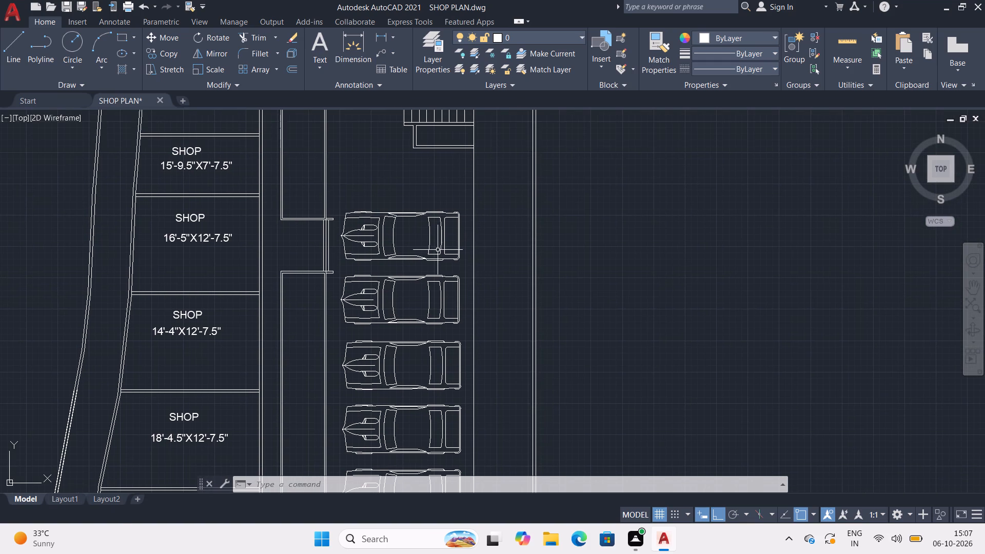
{"action": "middle_click_drag", "start_coordinate": [438, 250], "coordinate": [471, 340]}
{"action": "scroll", "coordinate": [469, 259], "scroll_direction": "down", "scroll_amount": 2}
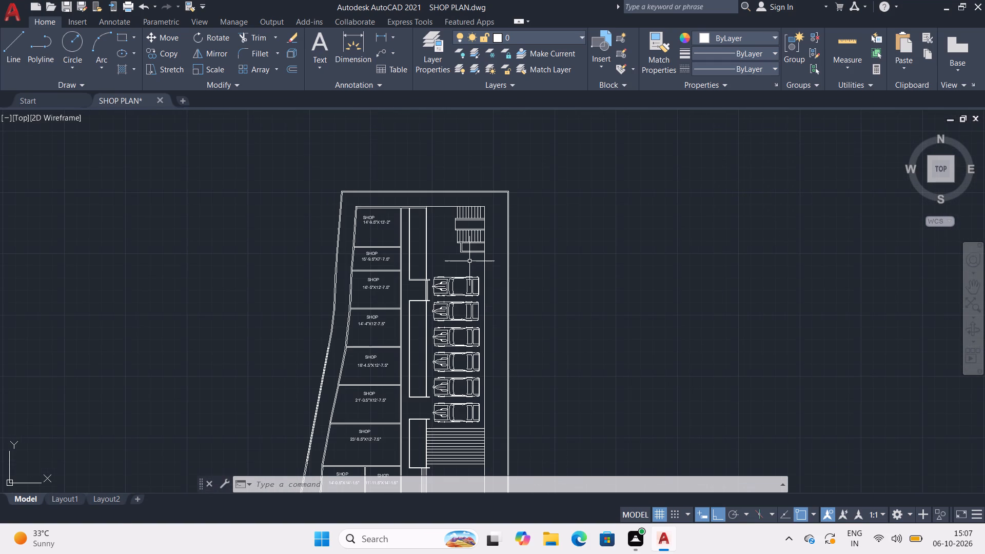
{"action": "middle_click_drag", "start_coordinate": [469, 261], "coordinate": [478, 219]}
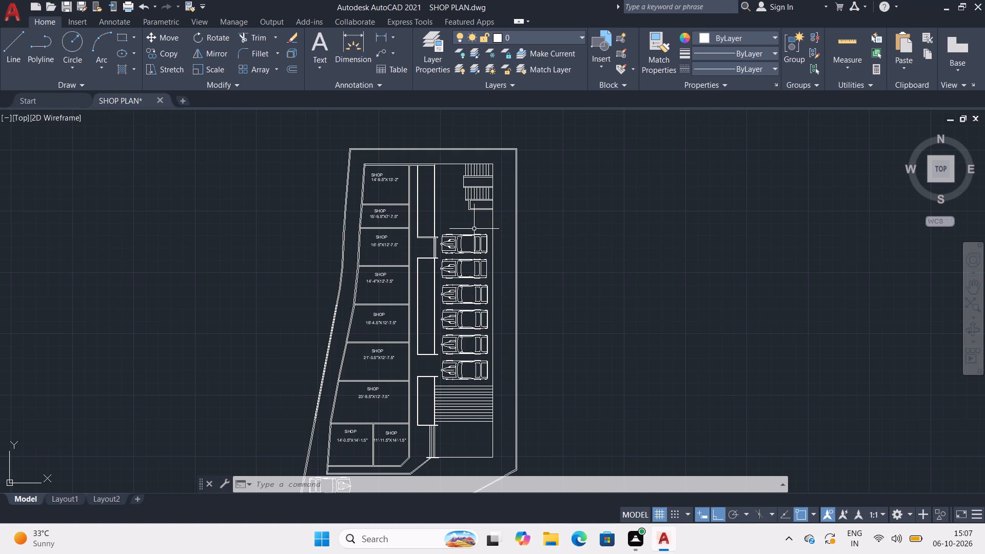
{"action": "middle_click_drag", "start_coordinate": [474, 229], "coordinate": [455, 195]}
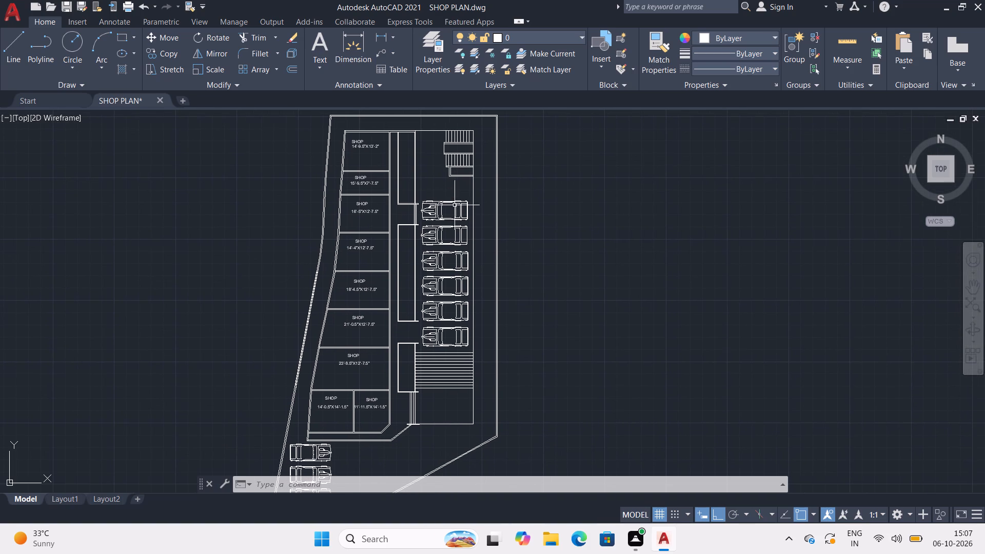
{"action": "scroll", "coordinate": [470, 255], "scroll_direction": "down", "scroll_amount": 1}
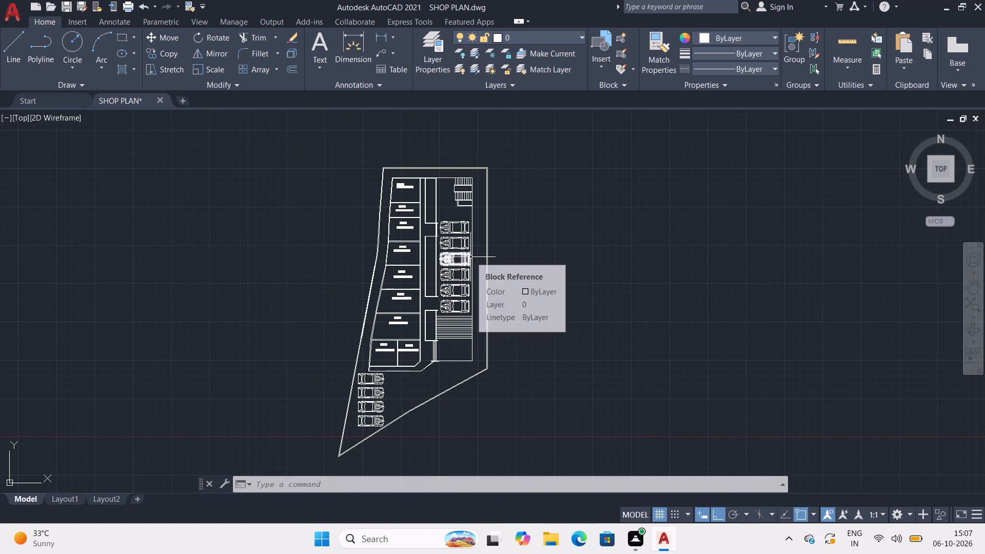
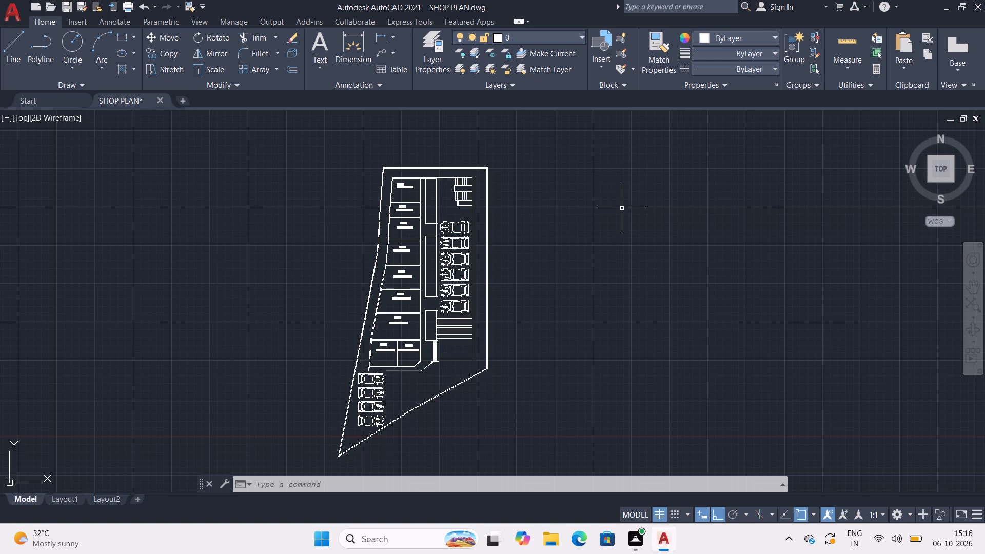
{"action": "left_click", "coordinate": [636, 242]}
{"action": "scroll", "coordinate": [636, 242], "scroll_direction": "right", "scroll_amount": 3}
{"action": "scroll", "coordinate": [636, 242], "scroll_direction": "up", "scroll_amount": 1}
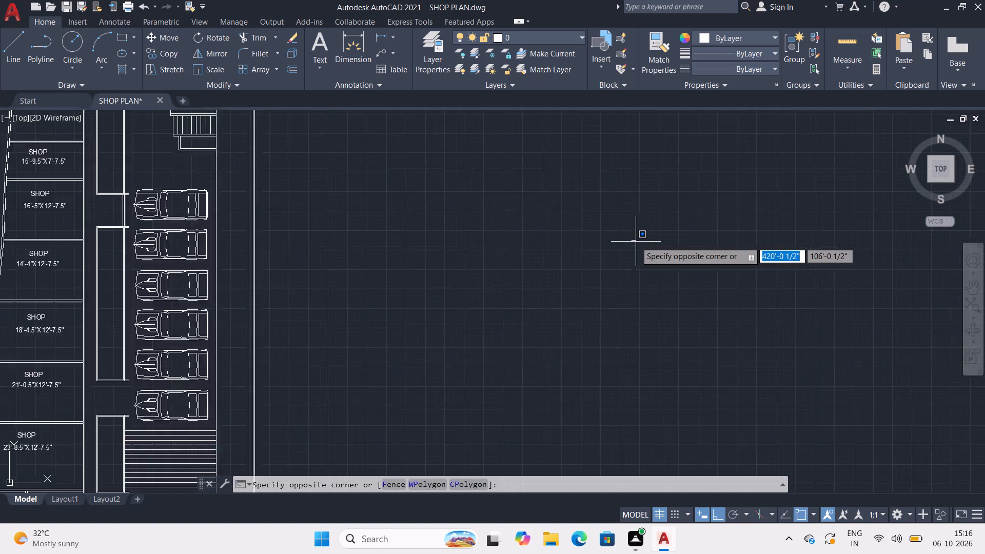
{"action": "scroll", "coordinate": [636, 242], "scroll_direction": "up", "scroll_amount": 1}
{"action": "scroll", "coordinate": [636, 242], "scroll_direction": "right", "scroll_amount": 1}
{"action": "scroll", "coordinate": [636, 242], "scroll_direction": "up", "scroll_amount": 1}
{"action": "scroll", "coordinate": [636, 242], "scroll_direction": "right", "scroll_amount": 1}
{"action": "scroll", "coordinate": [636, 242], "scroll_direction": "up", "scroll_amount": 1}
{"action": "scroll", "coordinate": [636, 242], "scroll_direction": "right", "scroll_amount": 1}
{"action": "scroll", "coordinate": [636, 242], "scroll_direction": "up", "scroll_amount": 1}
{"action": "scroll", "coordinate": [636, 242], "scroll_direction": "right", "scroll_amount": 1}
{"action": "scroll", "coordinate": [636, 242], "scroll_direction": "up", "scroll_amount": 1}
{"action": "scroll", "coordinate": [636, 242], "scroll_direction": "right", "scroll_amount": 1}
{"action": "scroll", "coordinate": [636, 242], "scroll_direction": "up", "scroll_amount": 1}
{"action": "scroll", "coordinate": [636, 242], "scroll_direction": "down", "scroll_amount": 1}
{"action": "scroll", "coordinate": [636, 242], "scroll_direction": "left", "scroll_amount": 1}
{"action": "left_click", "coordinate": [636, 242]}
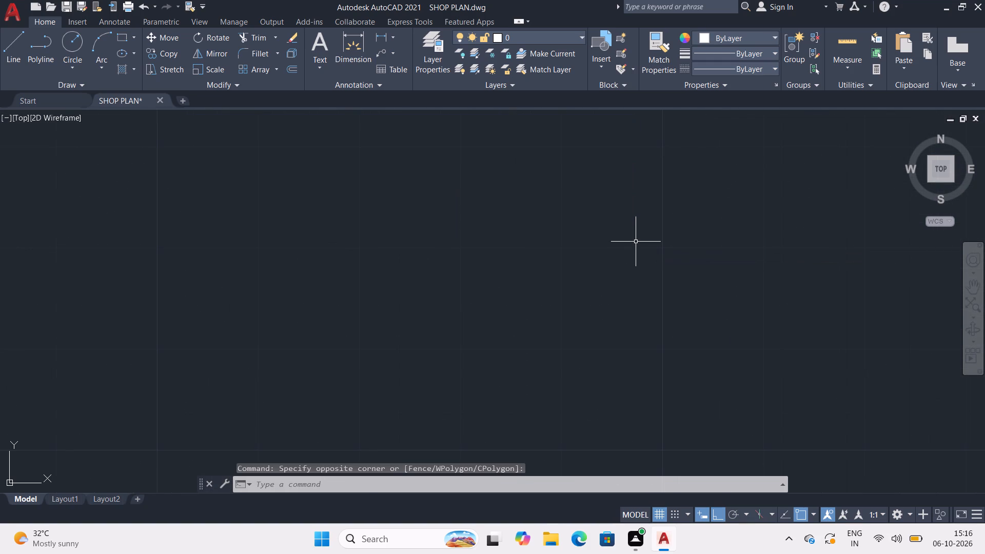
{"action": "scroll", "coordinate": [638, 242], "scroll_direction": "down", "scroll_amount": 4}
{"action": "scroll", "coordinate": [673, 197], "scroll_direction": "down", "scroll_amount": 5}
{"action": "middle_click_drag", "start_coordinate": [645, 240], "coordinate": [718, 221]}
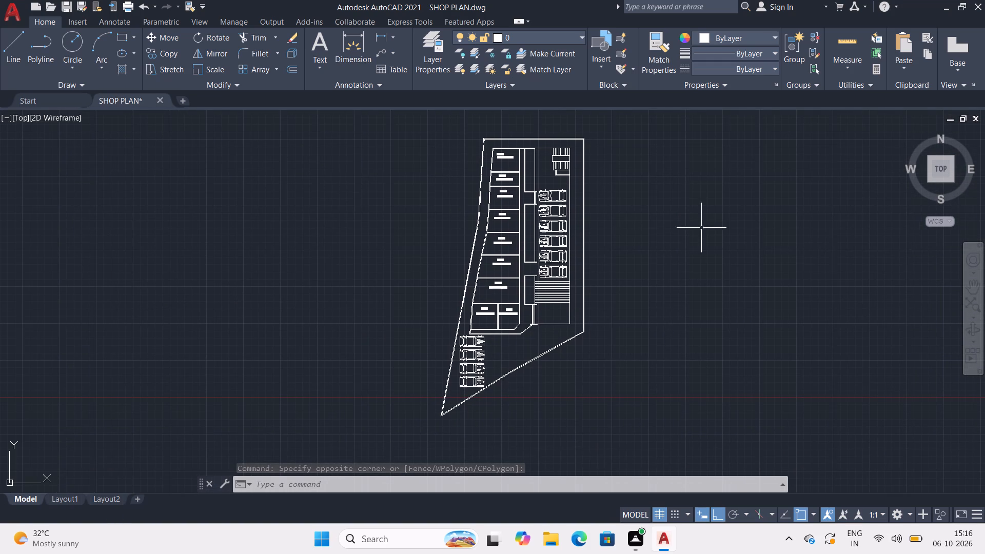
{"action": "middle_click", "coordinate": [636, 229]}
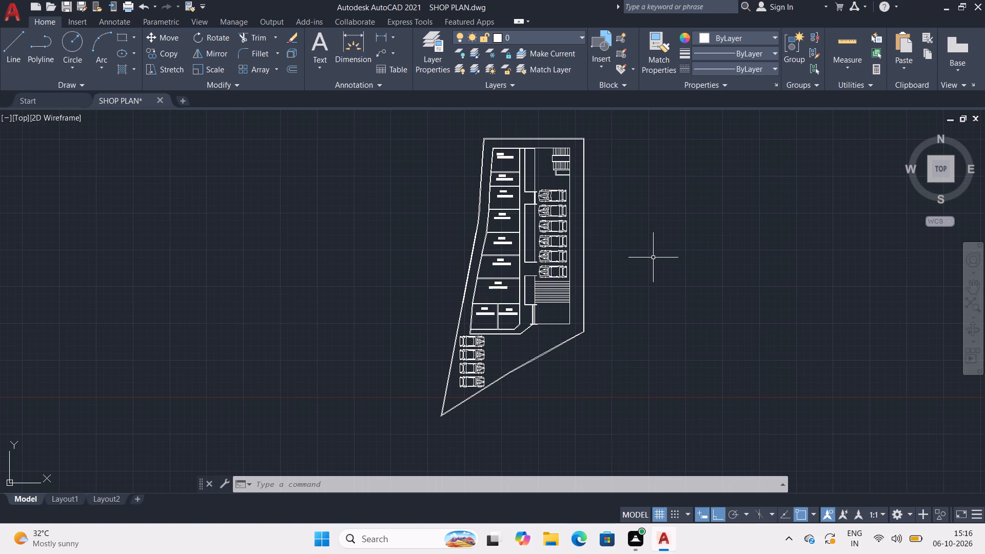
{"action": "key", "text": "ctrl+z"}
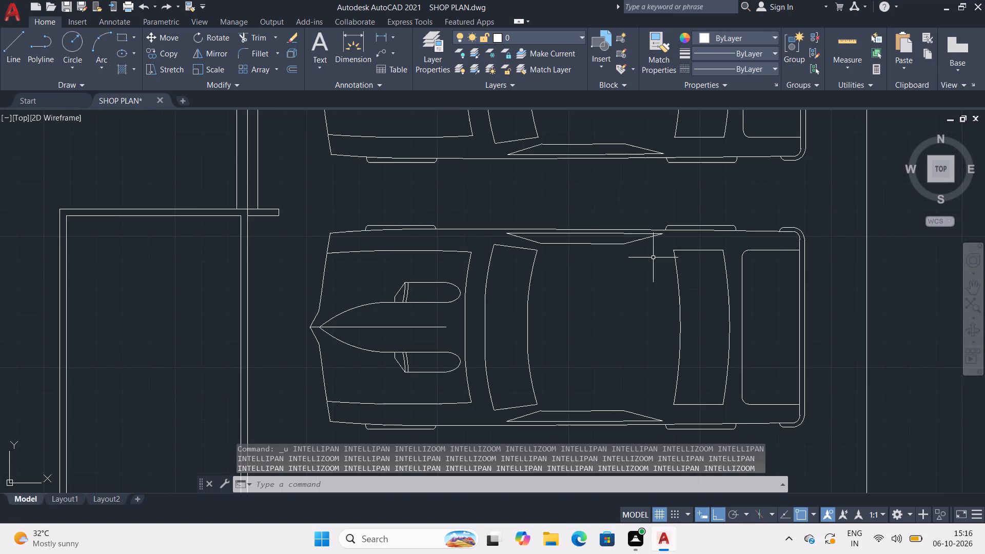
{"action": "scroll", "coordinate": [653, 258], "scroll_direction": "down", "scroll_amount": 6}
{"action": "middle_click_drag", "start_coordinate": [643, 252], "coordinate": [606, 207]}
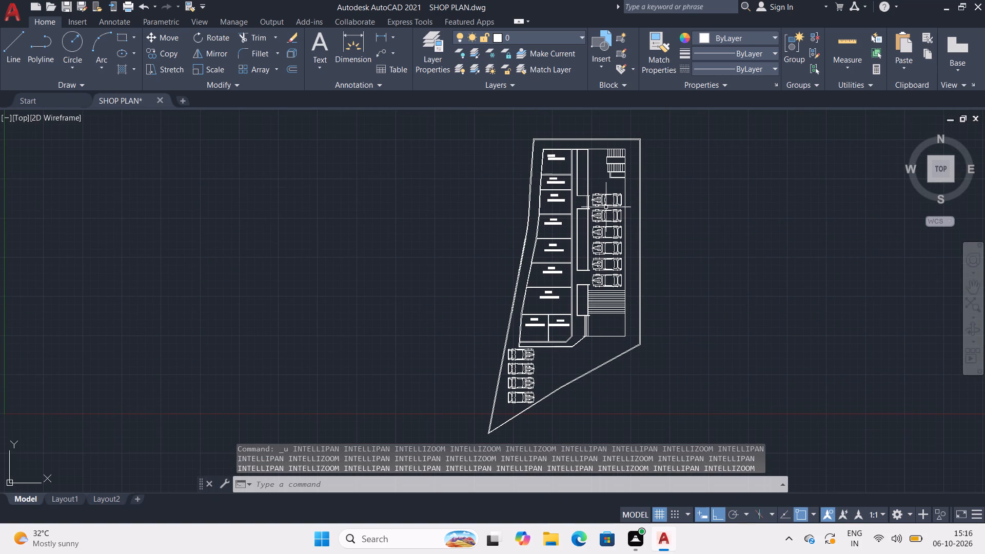
Save the shop plan drawing.
{"action": "key", "text": "ctrl+s"}
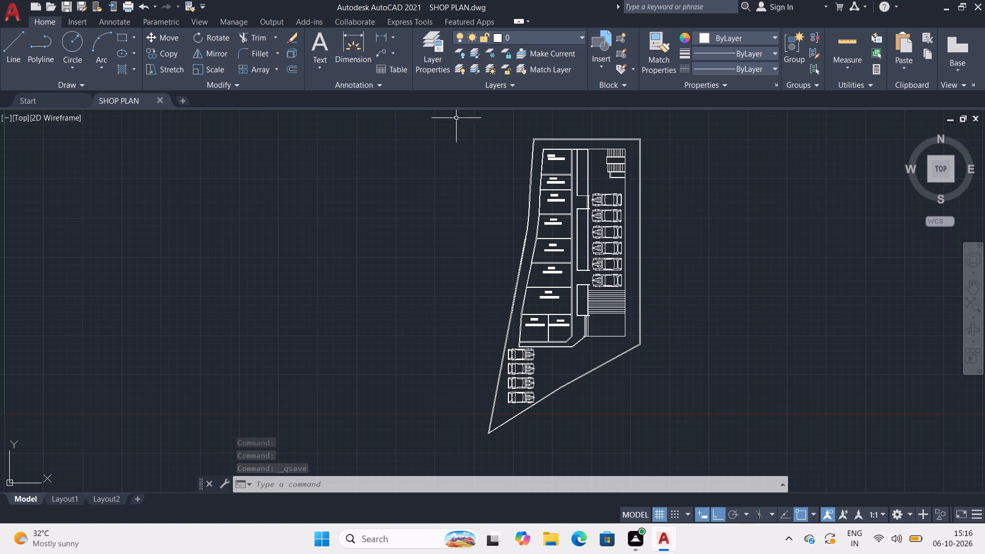
Check the automatic save interval in the file saving options and apply the settings.
{"action": "left_click", "coordinate": [17, 13]}
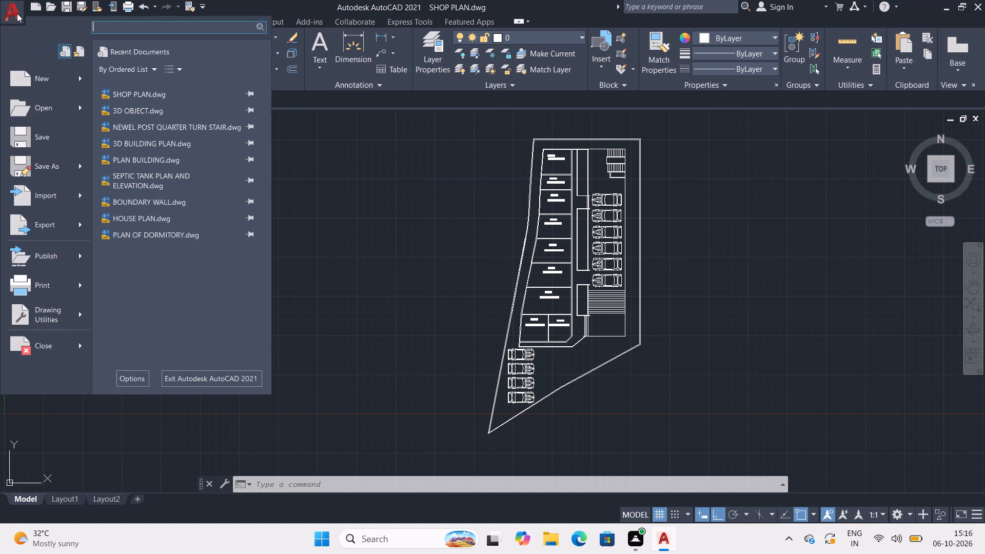
{"action": "left_click", "coordinate": [145, 377]}
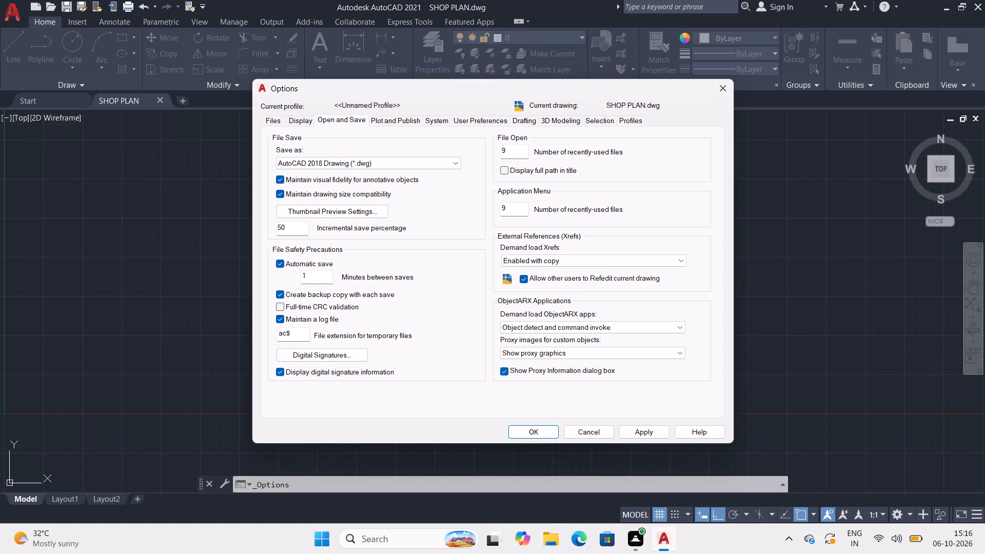
{"action": "left_click", "coordinate": [316, 274]}
{"action": "left_click", "coordinate": [642, 428]}
{"action": "left_click", "coordinate": [533, 429]}
Add the single-line text title "SHOP GROUND FLOOR PLAN" above the plan's boundary, with 20' height and the default 0 rotation.
{"action": "middle_click_drag", "start_coordinate": [520, 356], "coordinate": [474, 344]}
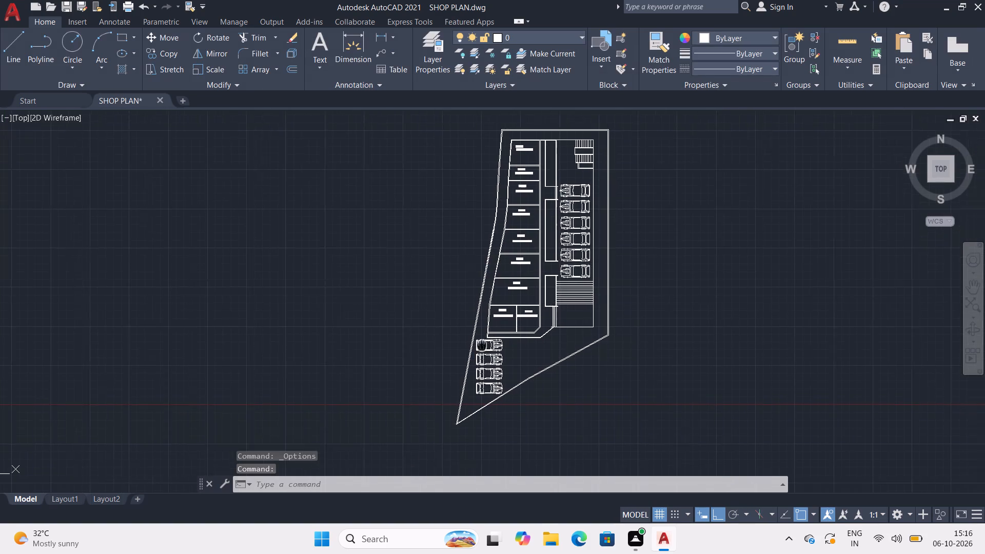
{"action": "middle_click_drag", "start_coordinate": [474, 344], "coordinate": [333, 350]}
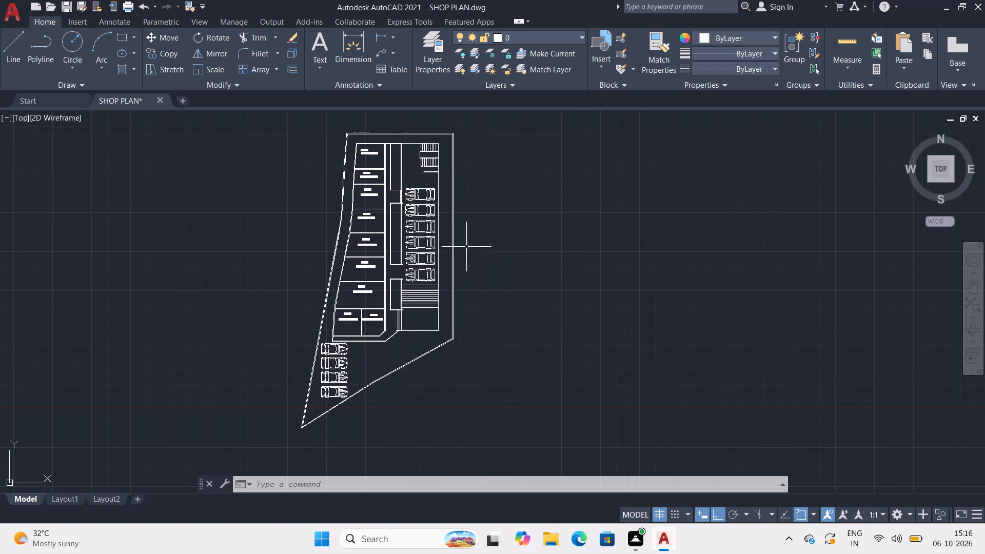
{"action": "middle_click_drag", "start_coordinate": [424, 235], "coordinate": [402, 285]}
{"action": "scroll", "coordinate": [329, 184], "scroll_direction": "up", "scroll_amount": 3}
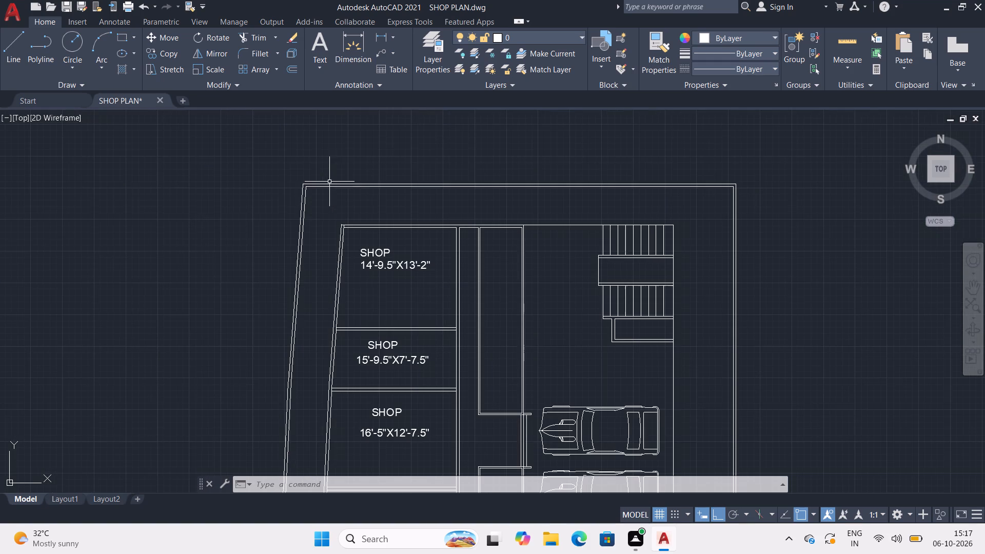
{"action": "middle_click_drag", "start_coordinate": [352, 172], "coordinate": [305, 242]}
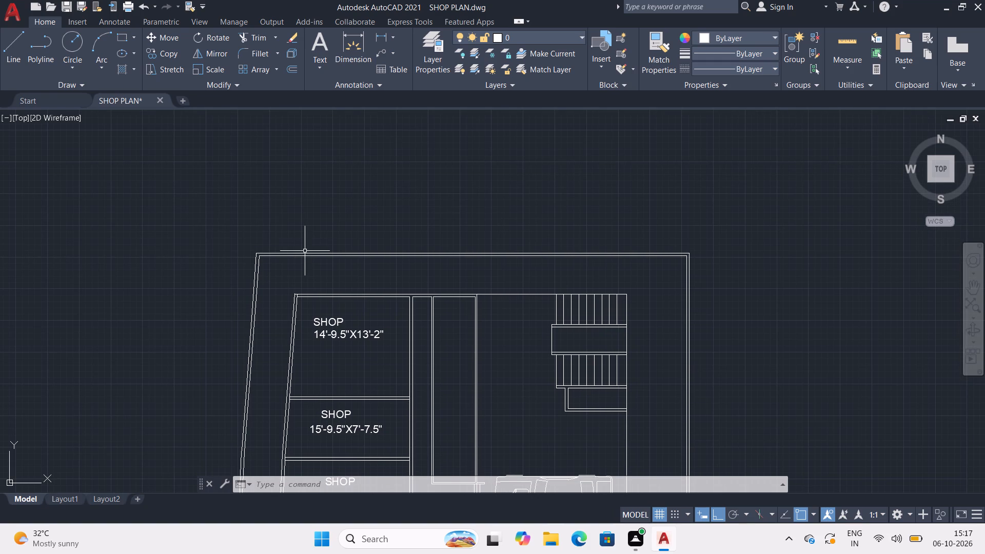
{"action": "type", "text": "TEXT"}
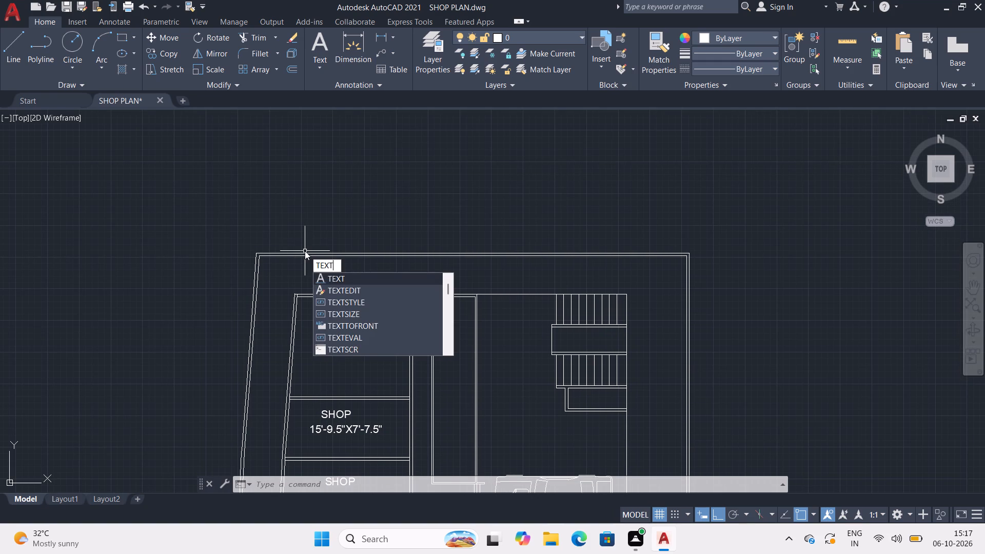
{"action": "key", "text": "Return"}
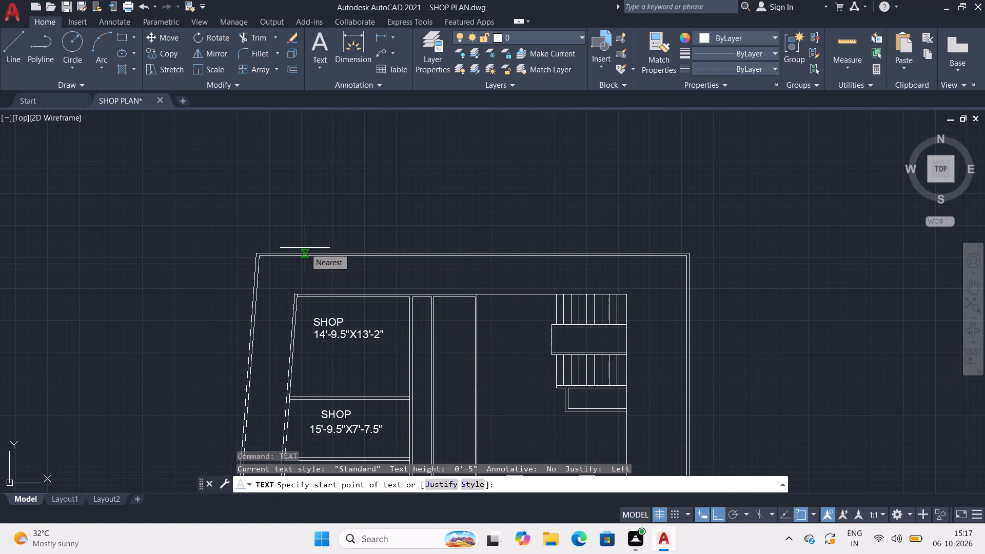
{"action": "left_click", "coordinate": [289, 197]}
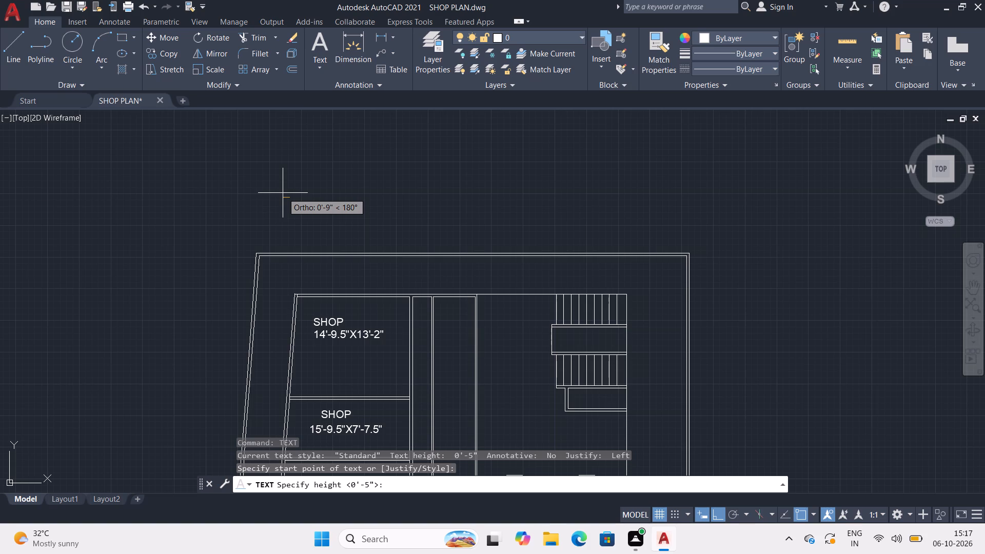
{"action": "type", "text": "20'"}
{"action": "key", "text": "Return"}
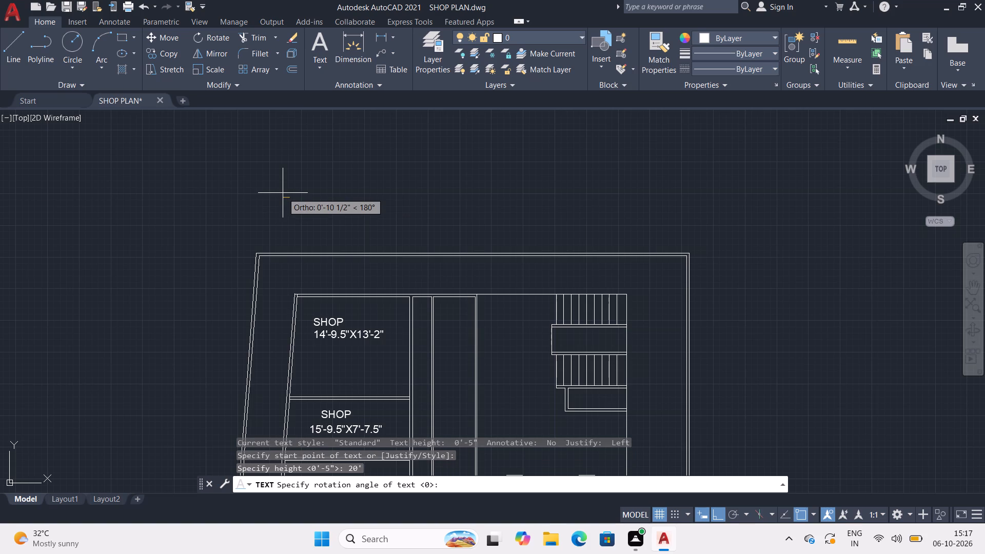
{"action": "key", "text": "Return"}
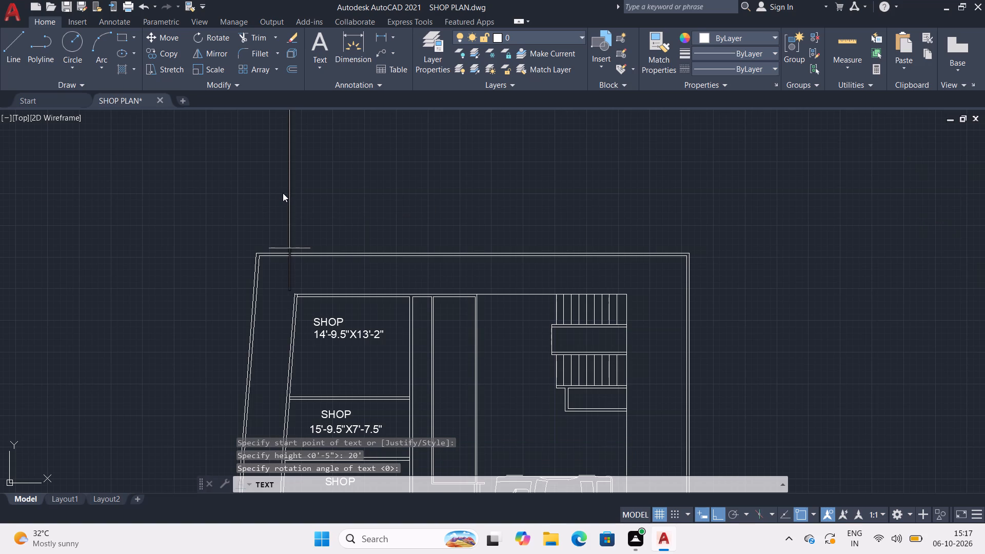
{"action": "type", "text": "SHOP"}
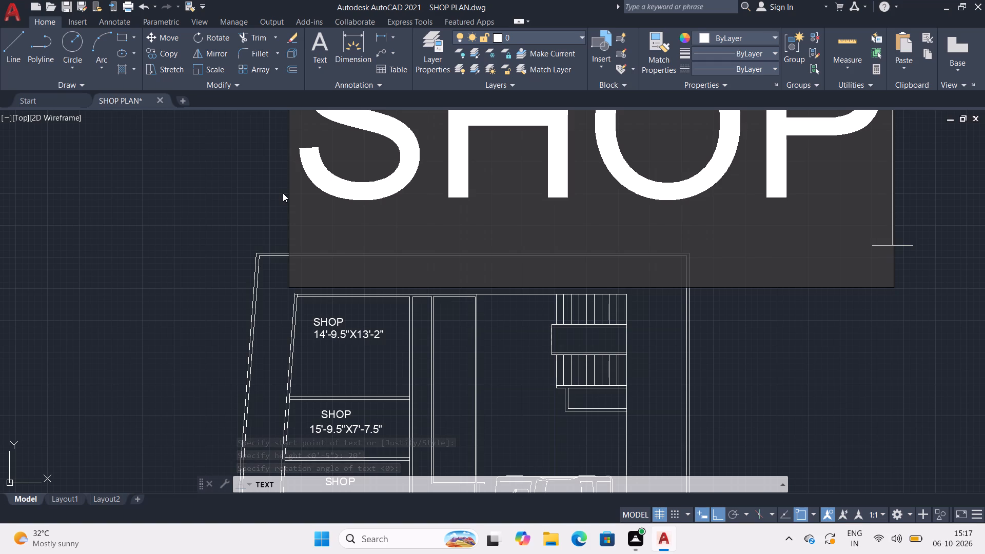
{"action": "key", "text": "space"}
{"action": "type", "text": "GR"}
{"action": "type", "text": "OUN"}
{"action": "type", "text": "D"}
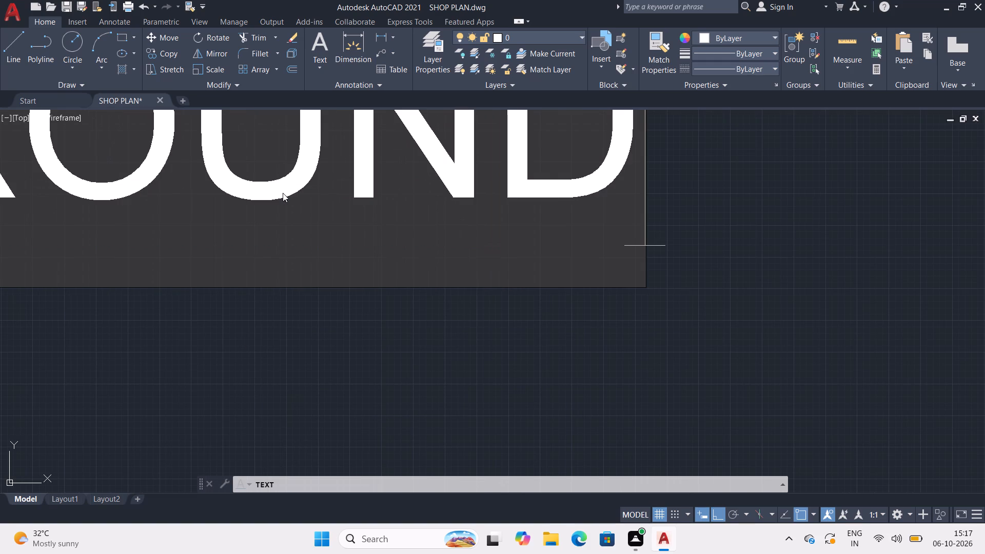
{"action": "key", "text": "space"}
{"action": "type", "text": "FLOOR PLAN"}
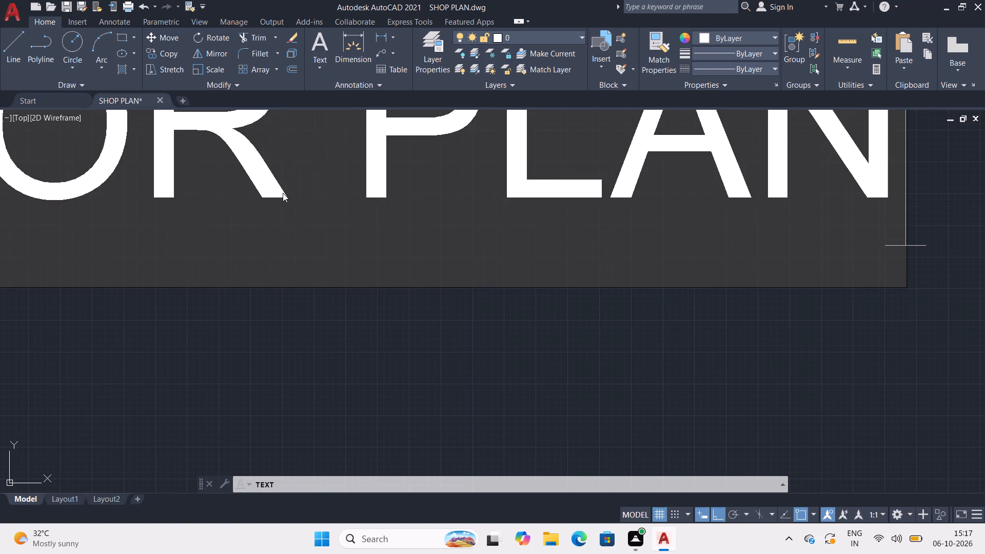
{"action": "key", "text": "Return"}
{"action": "key", "text": "Return"}
Move the SHOP GROUND FLOOR PLAN title horizontally about 118' to the left so it extends over both sides of the plan.
{"action": "scroll", "coordinate": [451, 184], "scroll_direction": "down", "scroll_amount": 2}
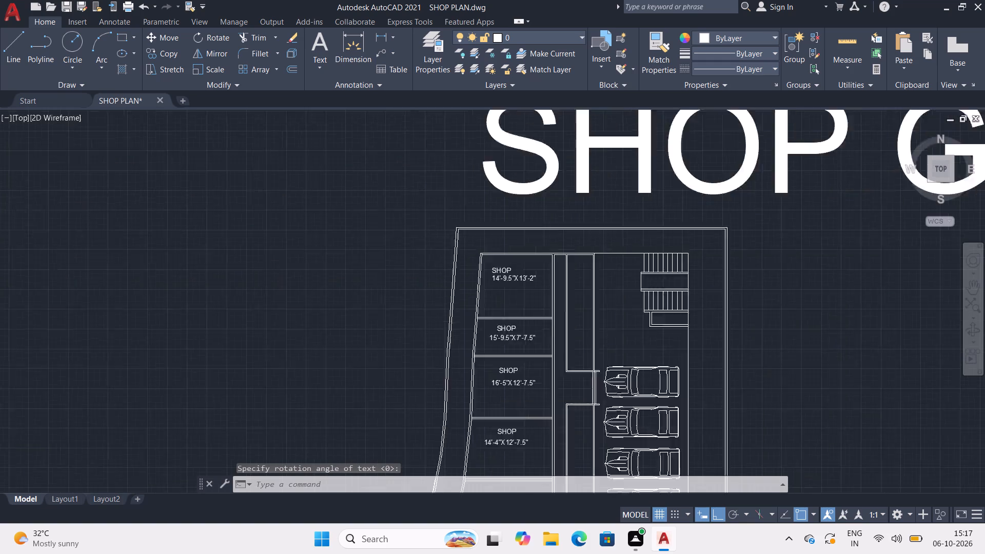
{"action": "scroll", "coordinate": [485, 192], "scroll_direction": "down", "scroll_amount": 1}
{"action": "scroll", "coordinate": [651, 199], "scroll_direction": "down", "scroll_amount": 2}
{"action": "middle_click_drag", "start_coordinate": [641, 173], "coordinate": [478, 170]}
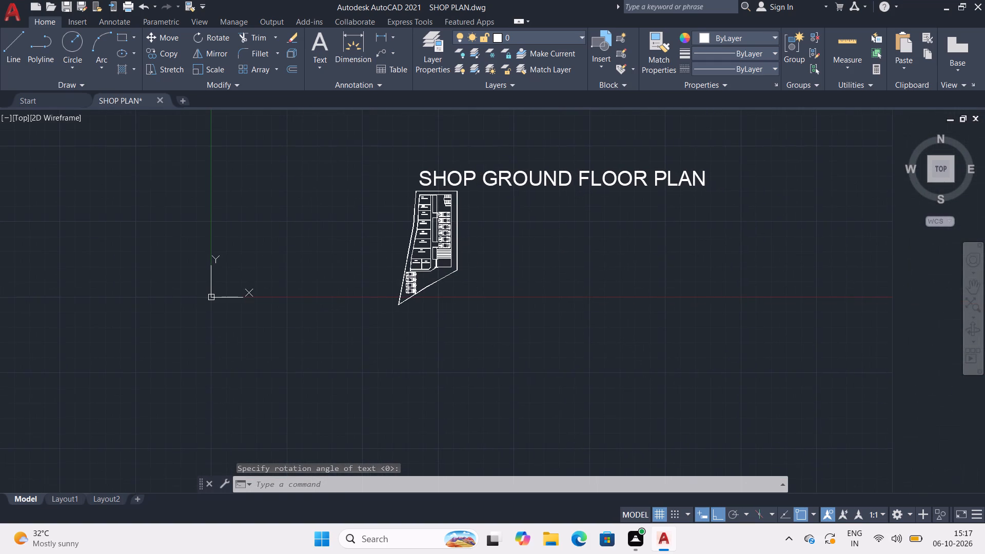
{"action": "left_click", "coordinate": [552, 174]}
{"action": "left_click", "coordinate": [529, 175]}
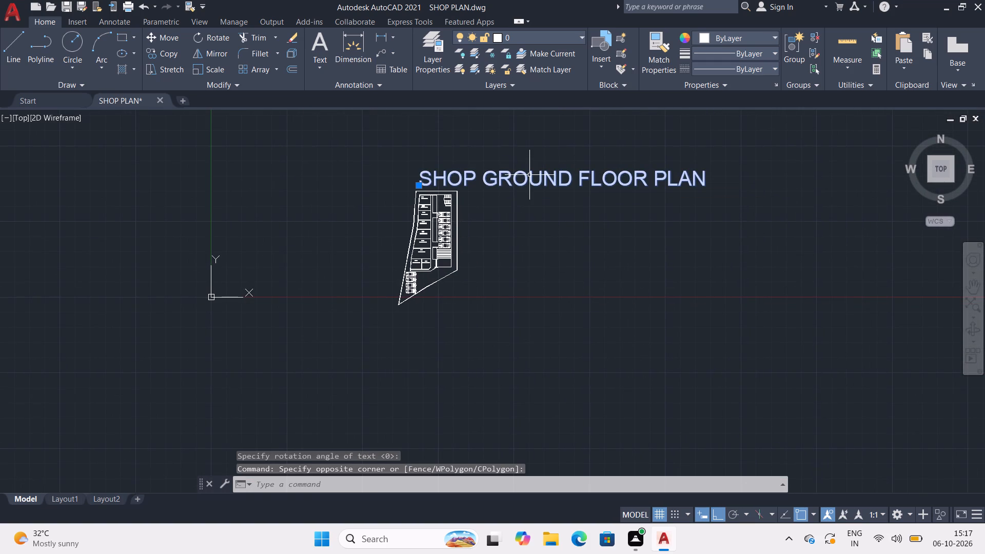
{"action": "key", "text": "m"}
{"action": "key", "text": "Return"}
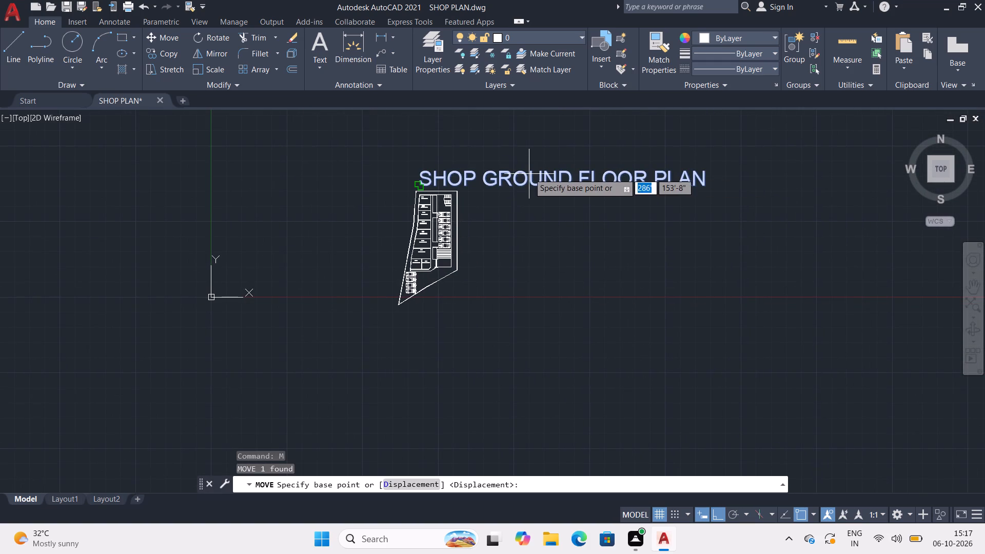
{"action": "left_click", "coordinate": [528, 171]}
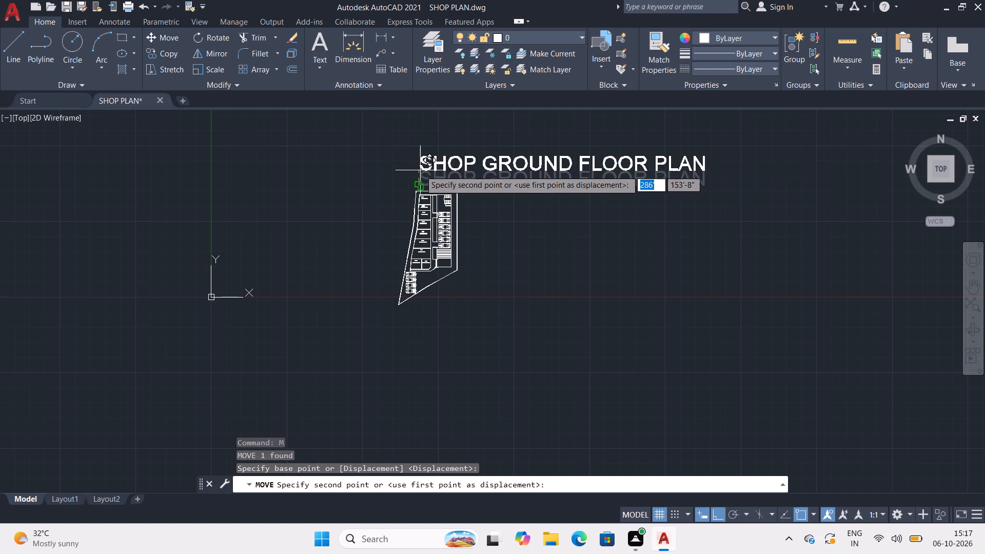
{"action": "middle_click_drag", "start_coordinate": [420, 170], "coordinate": [516, 220]}
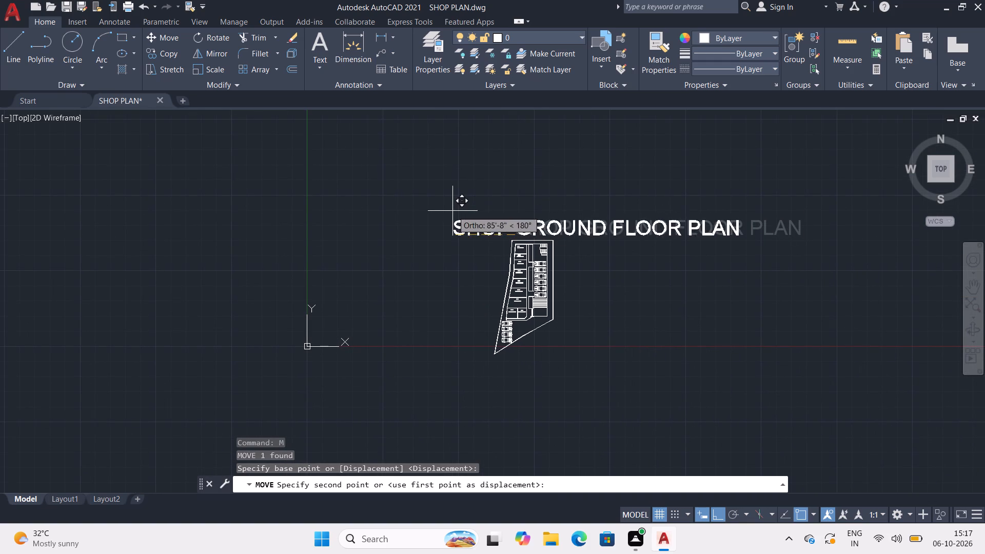
{"action": "left_click", "coordinate": [429, 176]}
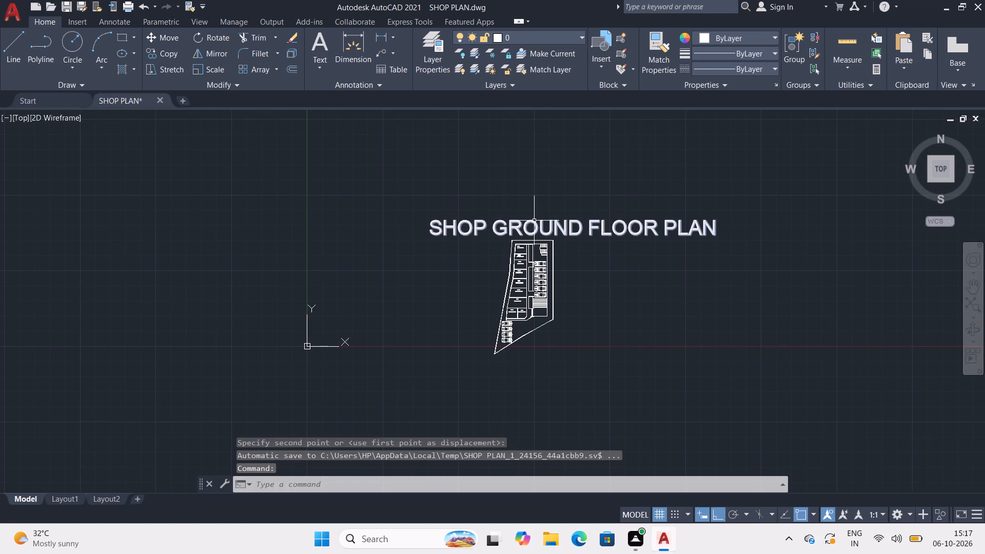
Shift the title a little farther left by its insertion grip to centre it above the plan.
{"action": "left_click", "coordinate": [534, 221]}
{"action": "middle_click_drag", "start_coordinate": [442, 229], "coordinate": [452, 227]}
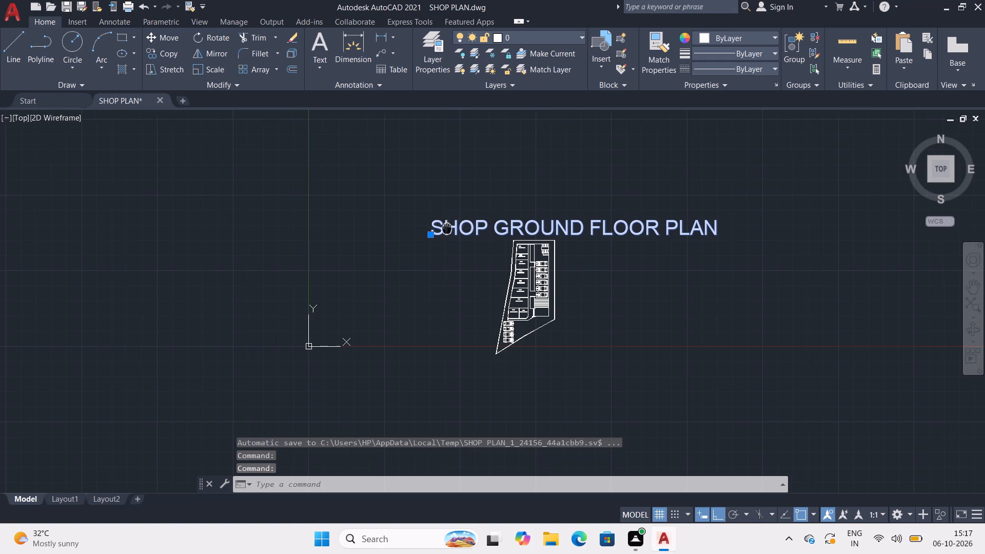
{"action": "middle_click_drag", "start_coordinate": [452, 227], "coordinate": [558, 226]}
{"action": "left_click", "coordinate": [545, 233]}
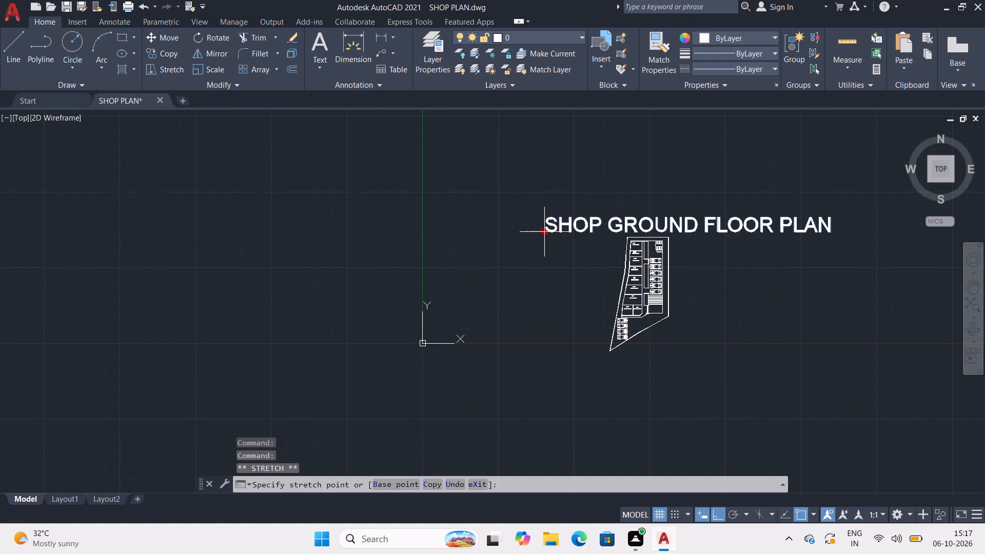
{"action": "left_click", "coordinate": [516, 233]}
{"action": "left_click", "coordinate": [518, 232]}
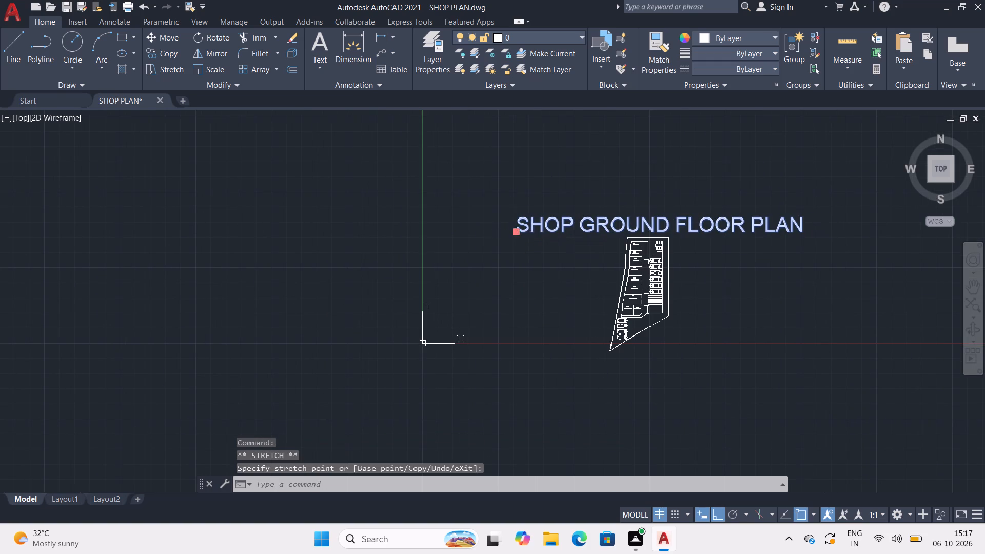
{"action": "left_click", "coordinate": [518, 216]}
Reposition the SHOP GROUND FLOOR PLAN title vertically by its insertion grip, leaving a small clear gap above the plan's top boundary.
{"action": "left_click", "coordinate": [514, 233]}
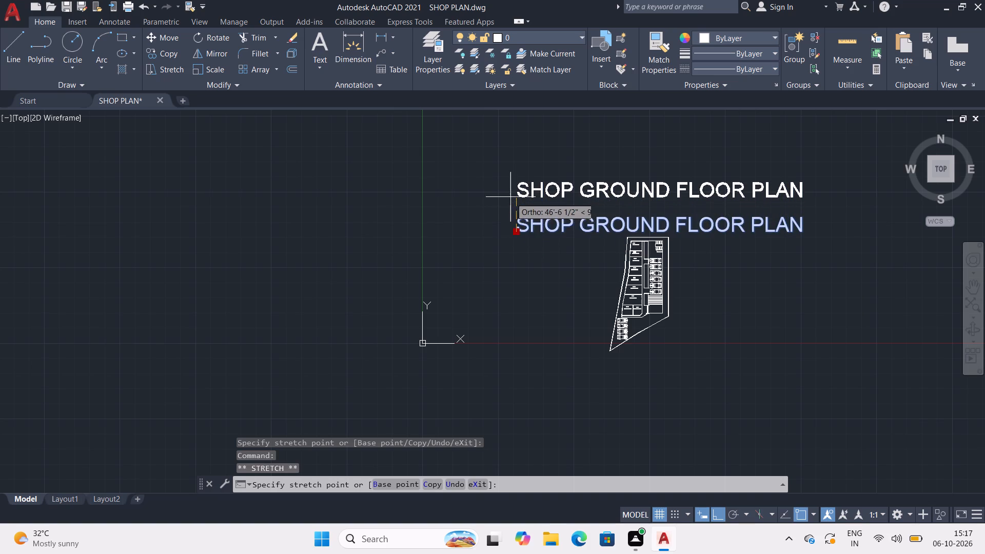
{"action": "left_click", "coordinate": [510, 196]}
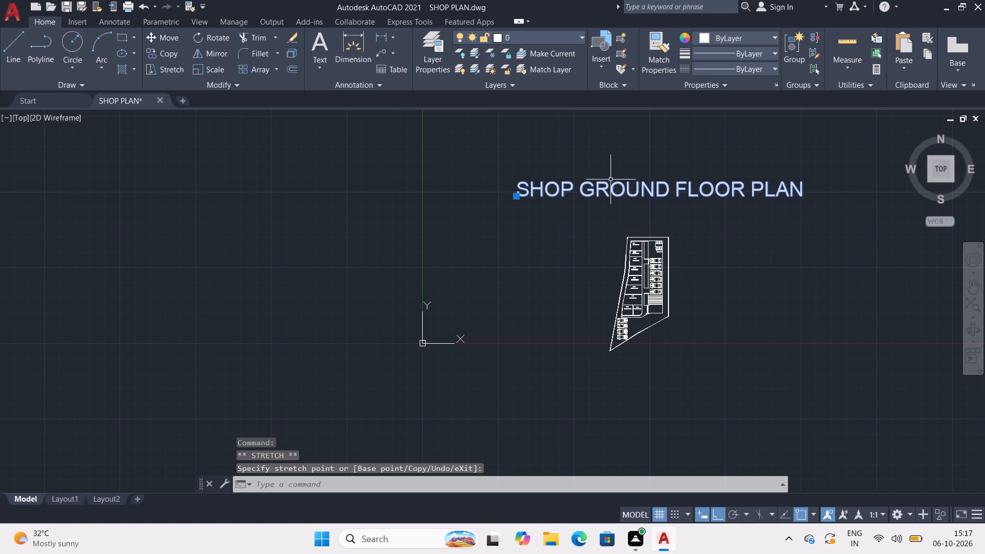
{"action": "left_click", "coordinate": [517, 196]}
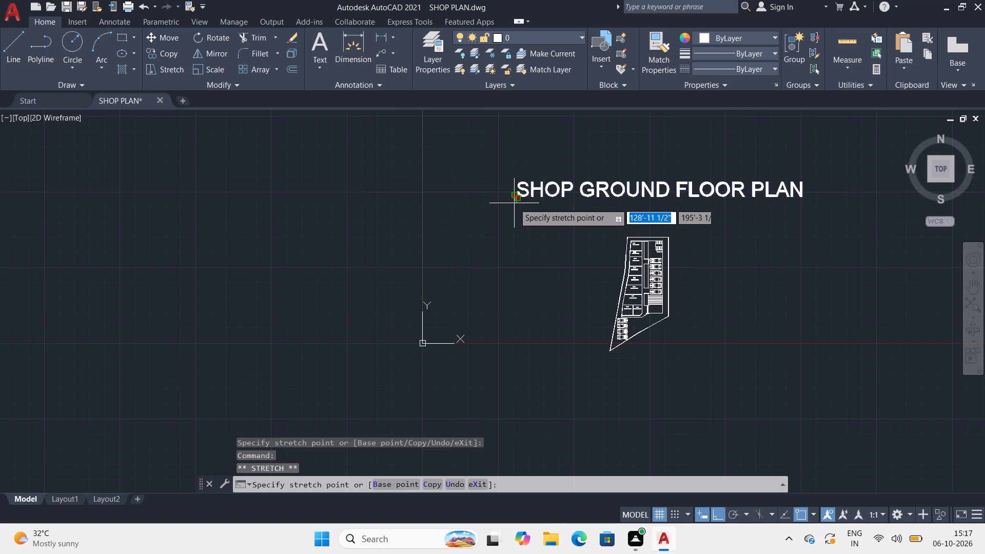
{"action": "left_click", "coordinate": [510, 210]}
{"action": "left_click", "coordinate": [516, 210]}
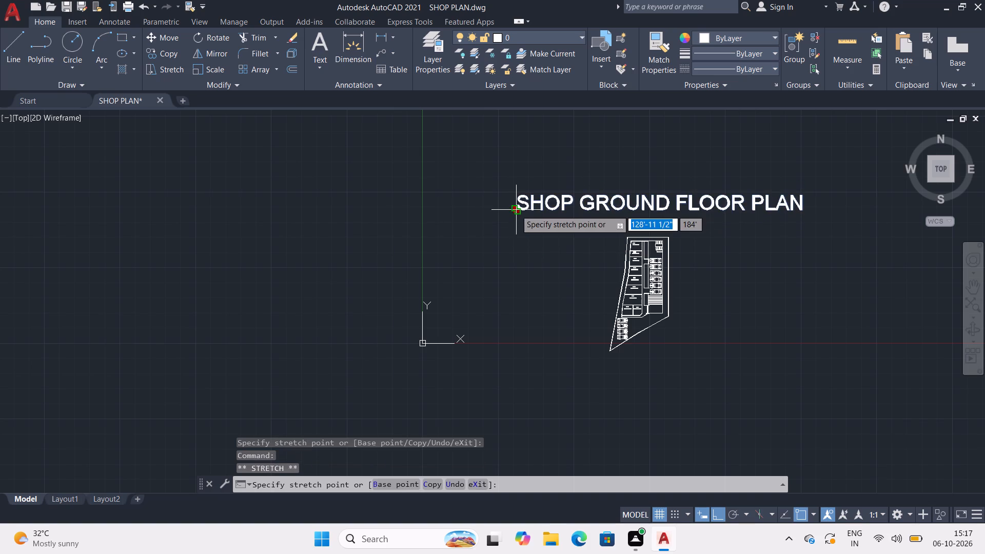
{"action": "left_click", "coordinate": [514, 219]}
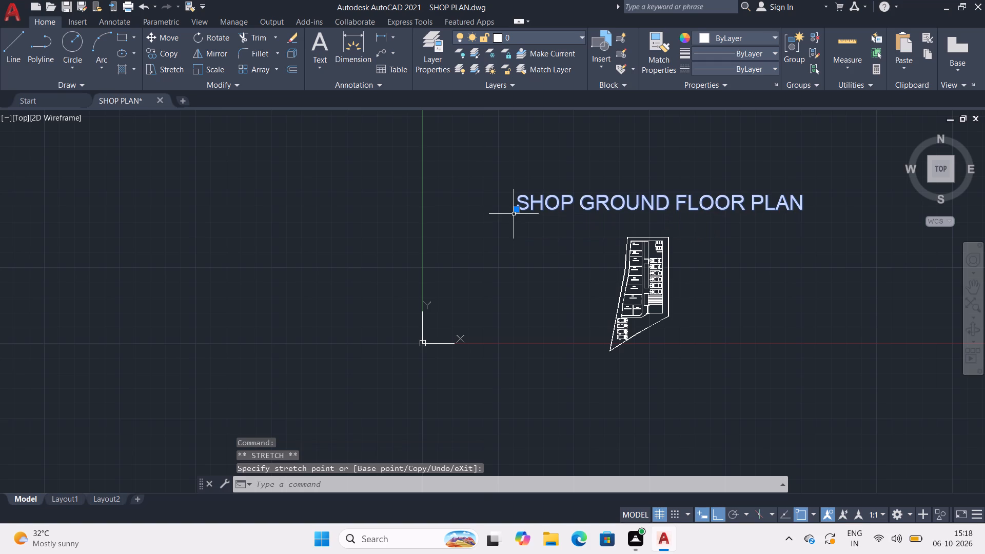
{"action": "scroll", "coordinate": [514, 214], "scroll_direction": "up", "scroll_amount": 1}
{"action": "left_click", "coordinate": [514, 210]}
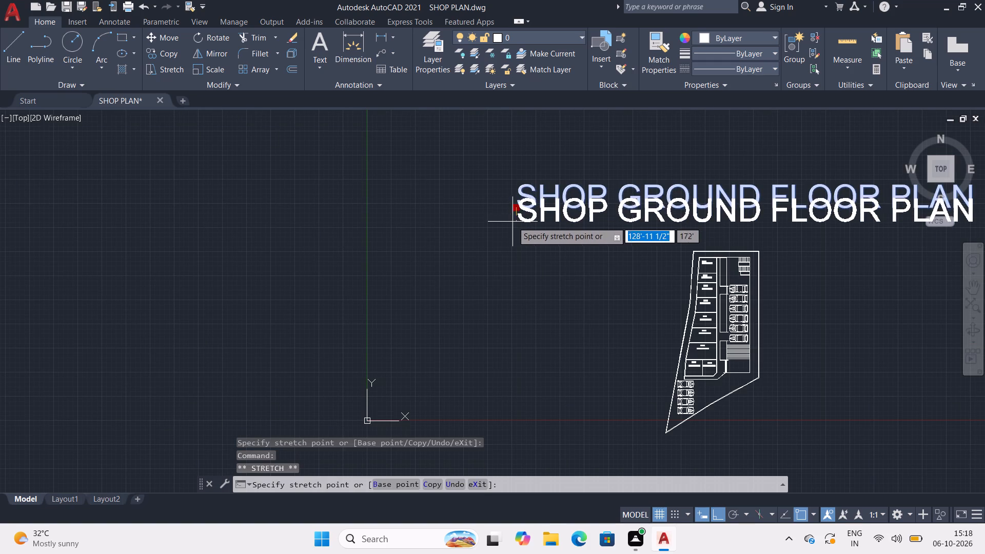
{"action": "left_click", "coordinate": [510, 231]}
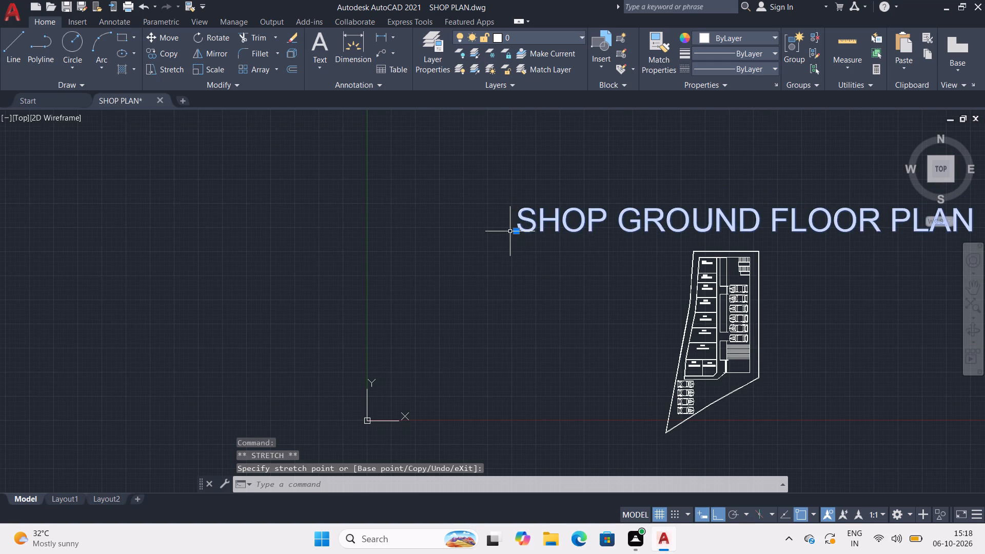
{"action": "middle_click_drag", "start_coordinate": [594, 229], "coordinate": [399, 202]}
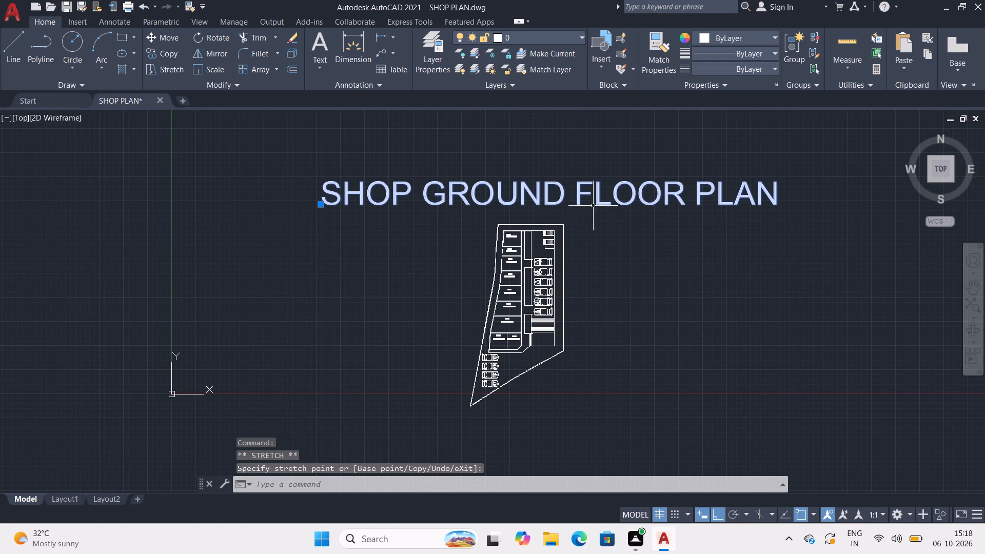
{"action": "middle_click_drag", "start_coordinate": [593, 205], "coordinate": [444, 183]}
{"action": "scroll", "coordinate": [441, 188], "scroll_direction": "down", "scroll_amount": 2}
{"action": "middle_click_drag", "start_coordinate": [441, 188], "coordinate": [434, 218]}
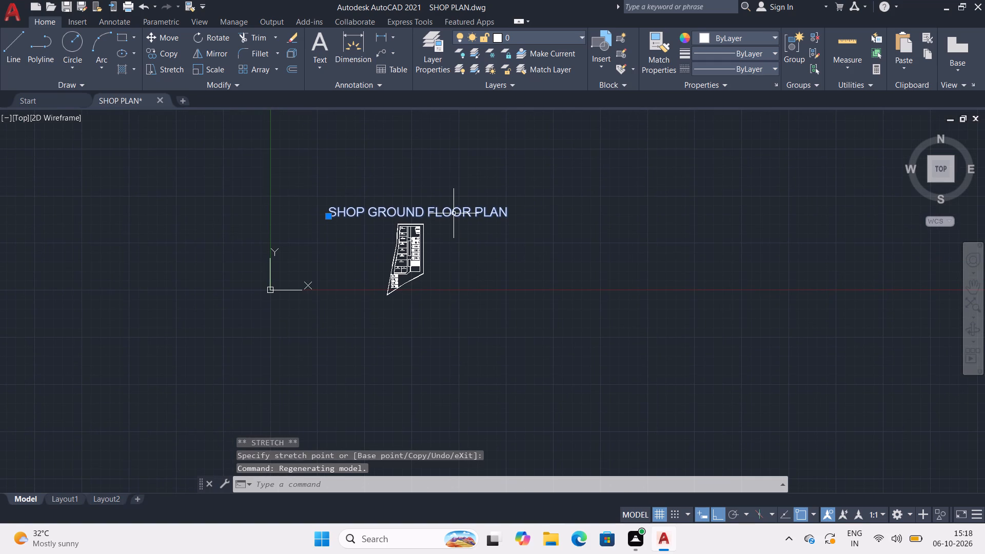
{"action": "right_click", "coordinate": [454, 213]}
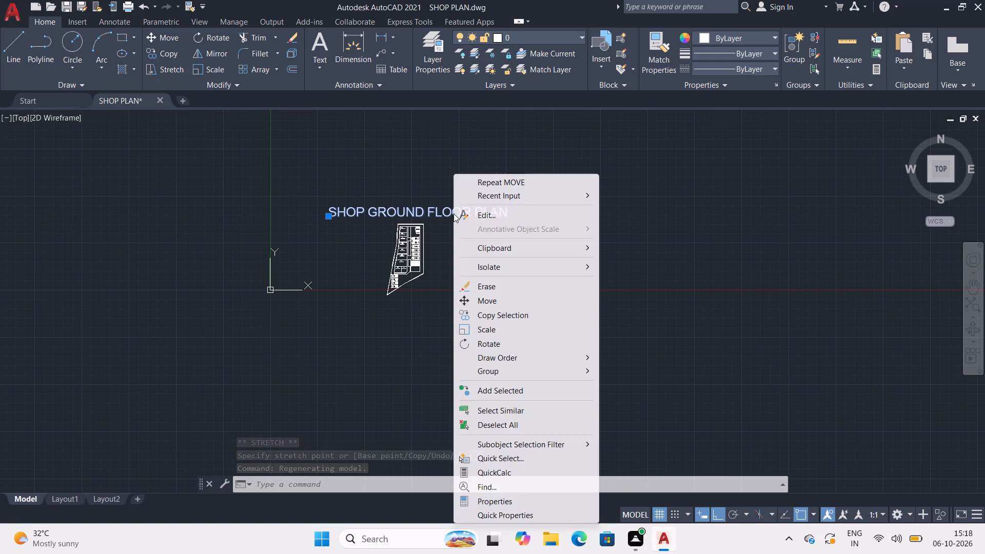
{"action": "left_click", "coordinate": [454, 213]}
{"action": "left_click", "coordinate": [421, 195]}
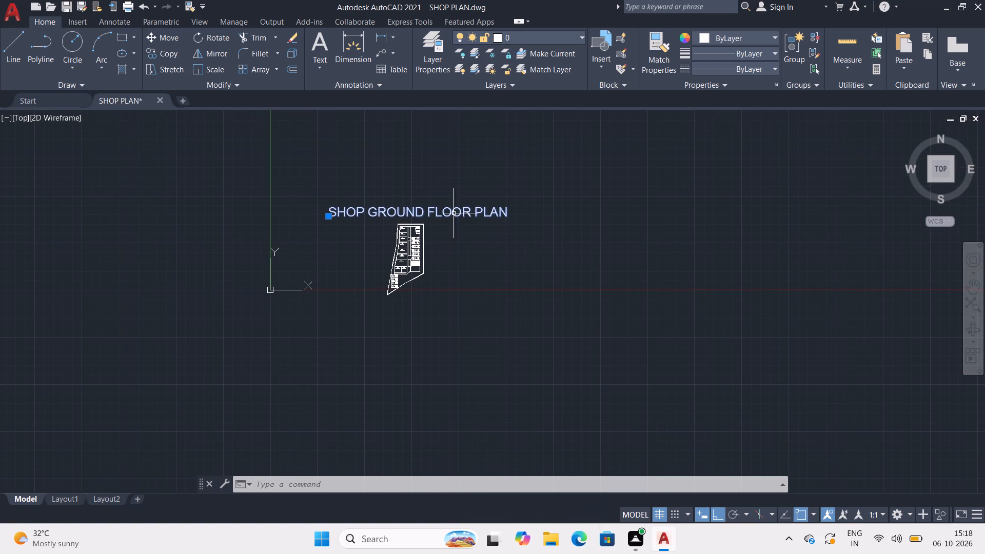
{"action": "key", "text": "Escape"}
{"action": "key", "text": "Escape"}
{"action": "key", "text": "Escape"}
{"action": "key", "text": "Escape"}
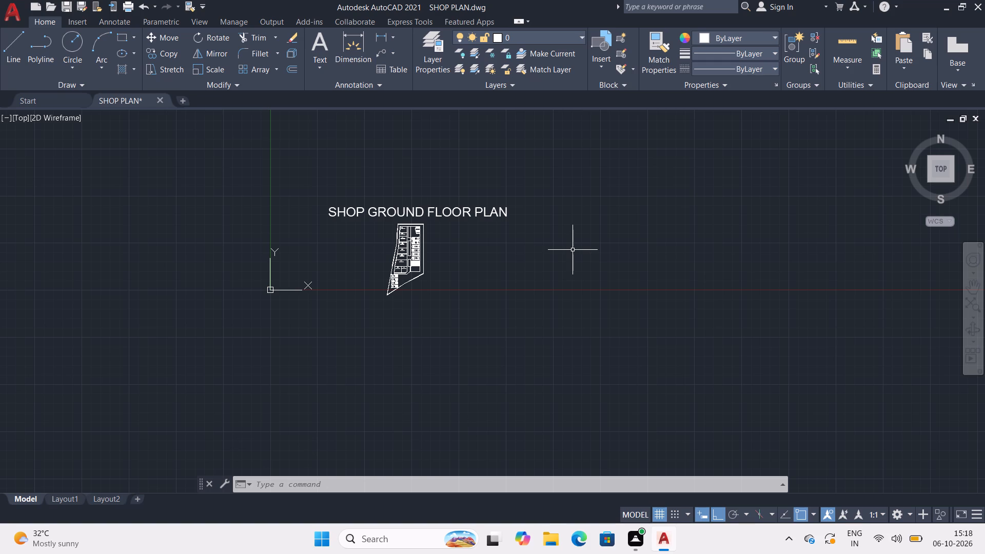
Copy the topmost car of the parking row below the stairs and paste it in the empty area right of the plan.
{"action": "scroll", "coordinate": [428, 238], "scroll_direction": "up", "scroll_amount": 4}
{"action": "middle_click_drag", "start_coordinate": [421, 238], "coordinate": [361, 253]}
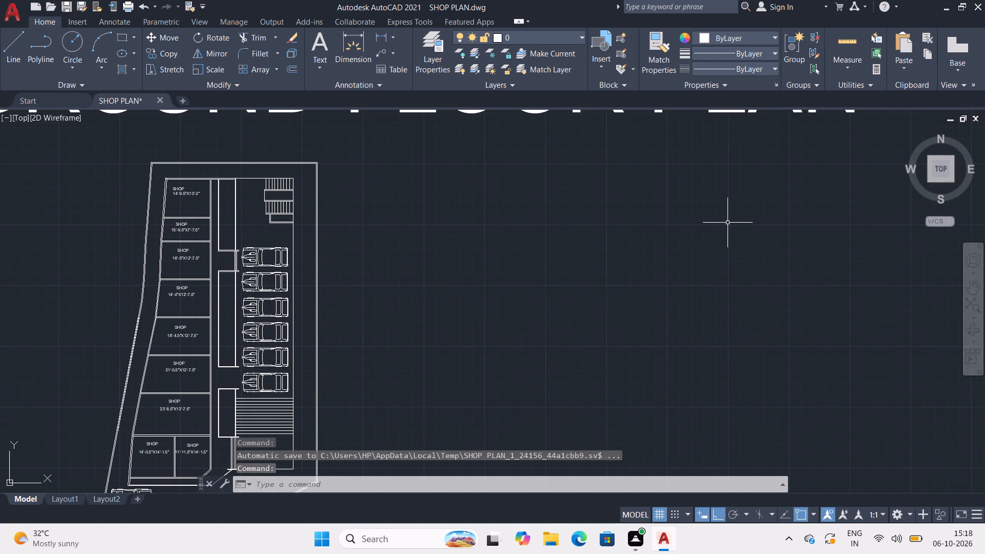
{"action": "middle_click_drag", "start_coordinate": [713, 230], "coordinate": [515, 254]}
{"action": "scroll", "coordinate": [515, 254], "scroll_direction": "down", "scroll_amount": 1}
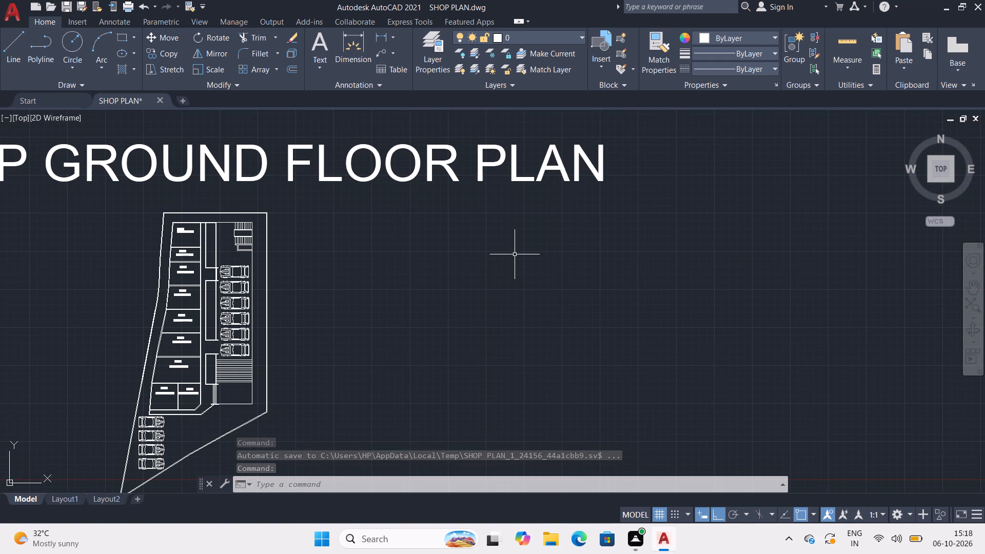
{"action": "middle_click_drag", "start_coordinate": [498, 254], "coordinate": [475, 253]}
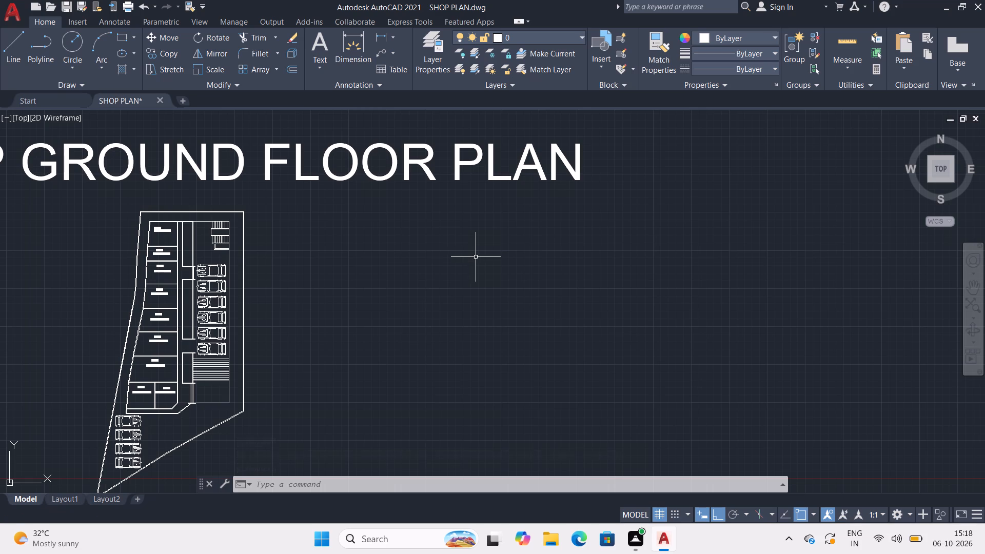
{"action": "middle_click_drag", "start_coordinate": [476, 257], "coordinate": [805, 283]}
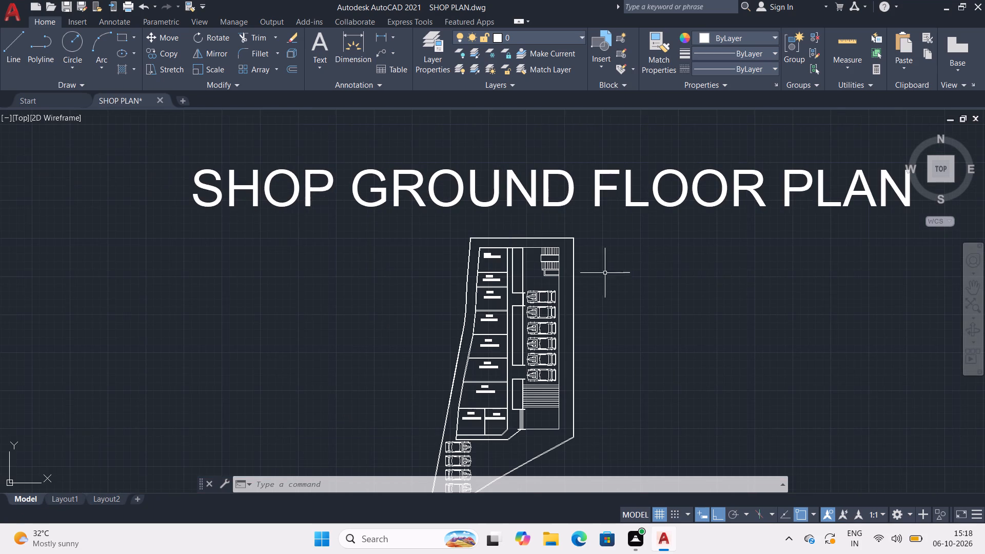
{"action": "left_click", "coordinate": [545, 299]}
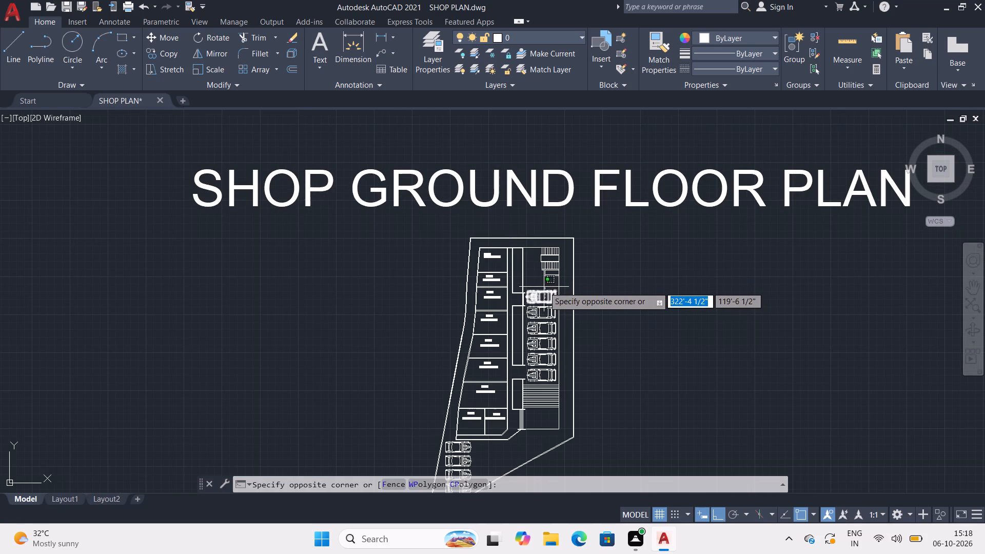
{"action": "left_click", "coordinate": [535, 292]}
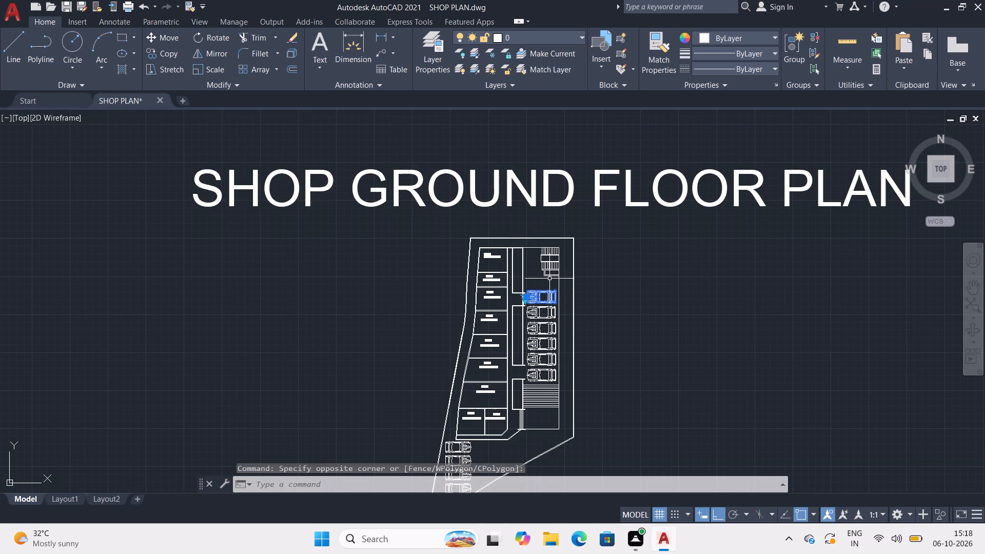
{"action": "key", "text": "ctrl+c"}
{"action": "key", "text": "ctrl+v"}
{"action": "left_click", "coordinate": [660, 280]}
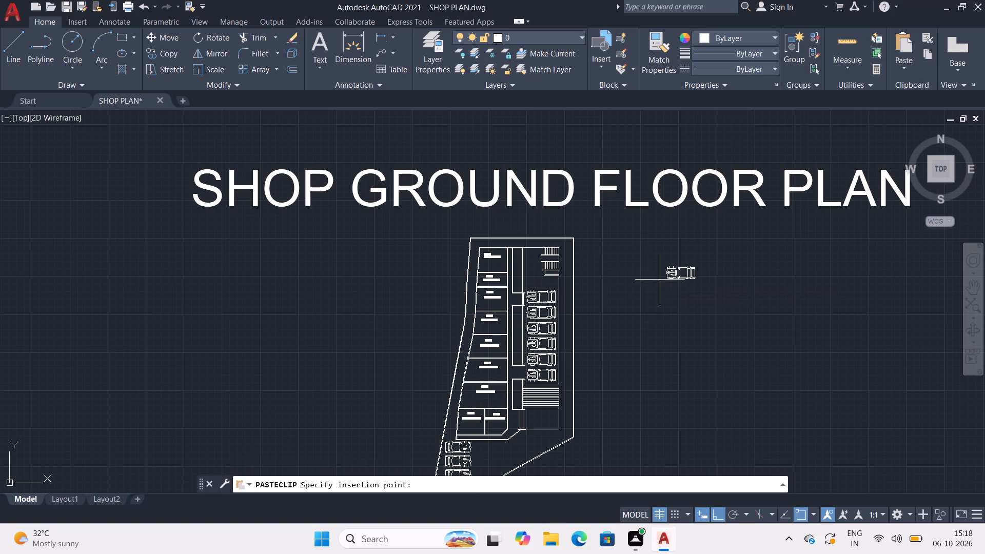
{"action": "middle_click_drag", "start_coordinate": [660, 280], "coordinate": [488, 292]}
{"action": "scroll", "coordinate": [515, 255], "scroll_direction": "up", "scroll_amount": 2}
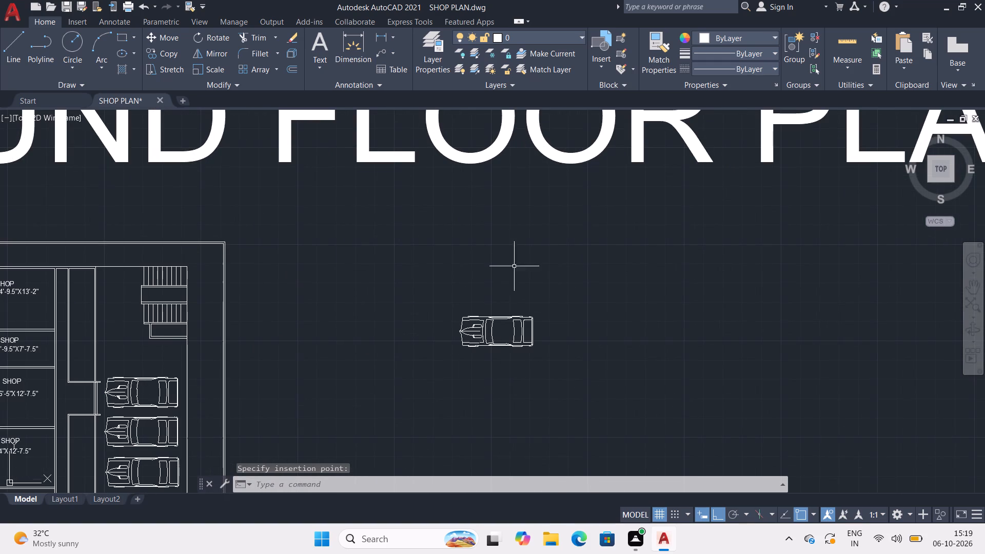
Move the pasted car a short distance up and to the right with Ortho off.
{"action": "left_click", "coordinate": [497, 315]}
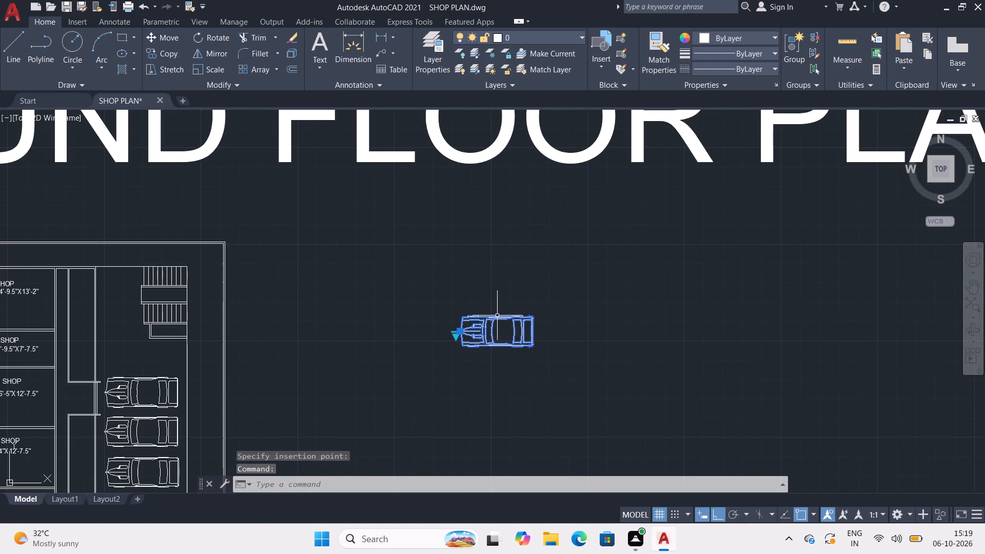
{"action": "key", "text": "m"}
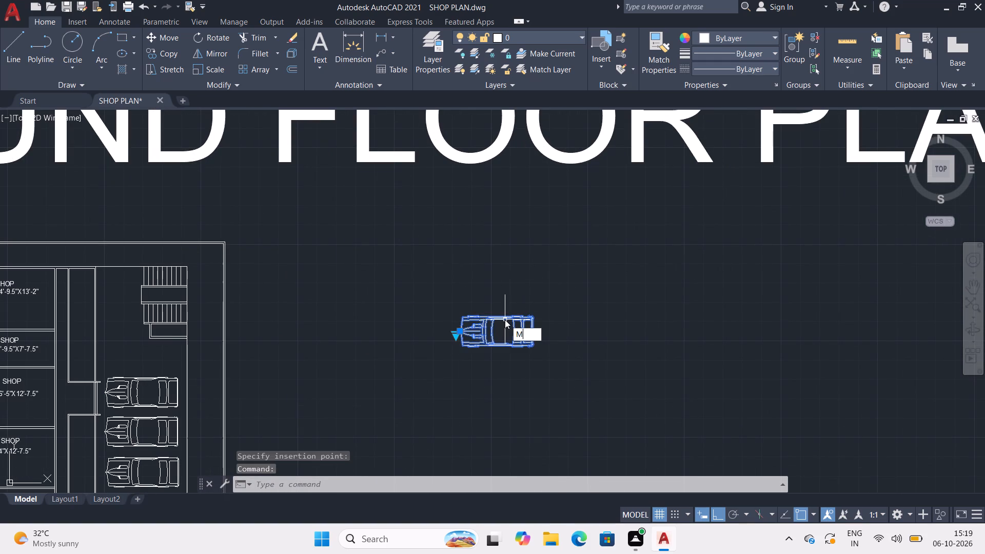
{"action": "key", "text": "Return"}
{"action": "left_click", "coordinate": [505, 326]}
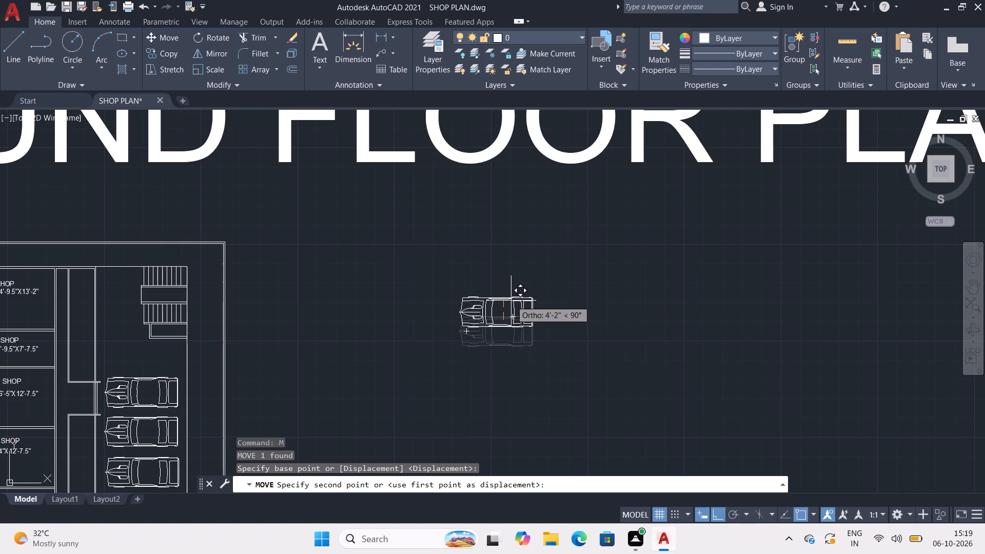
{"action": "key", "text": "F8"}
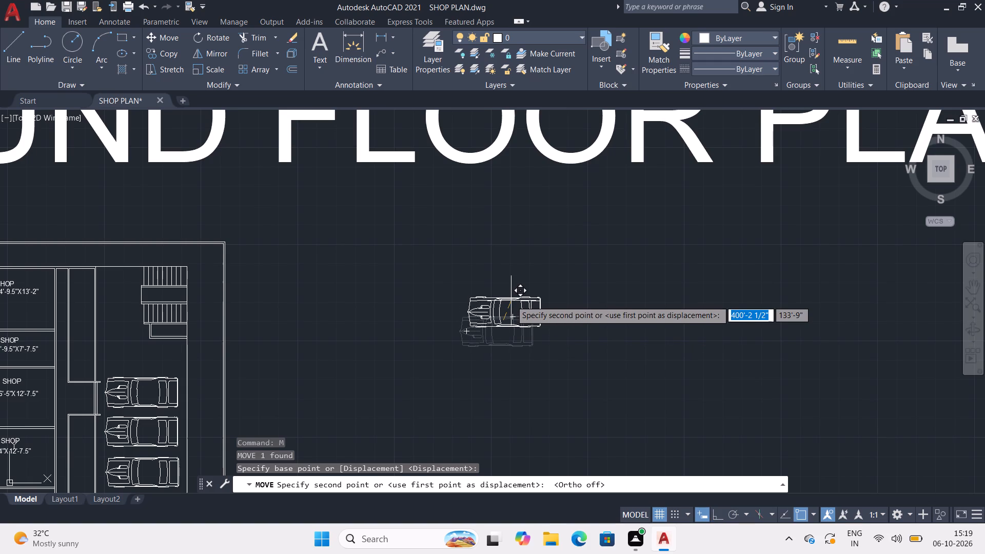
{"action": "left_click", "coordinate": [520, 289]}
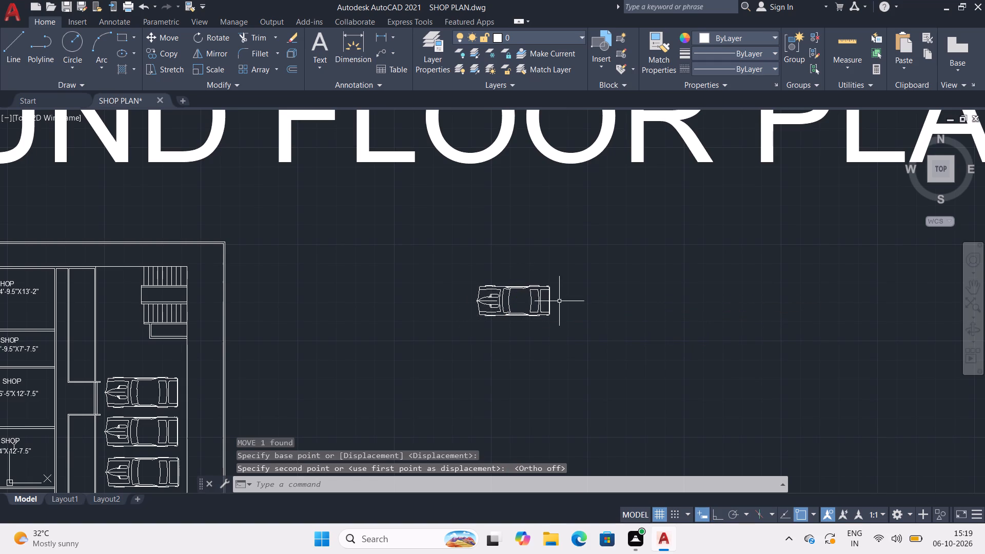
Rotate the pasted car counterclockwise to a slanted angle picked freehand, entering 45 for the base point.
{"action": "left_click", "coordinate": [546, 311]}
{"action": "key", "text": "r"}
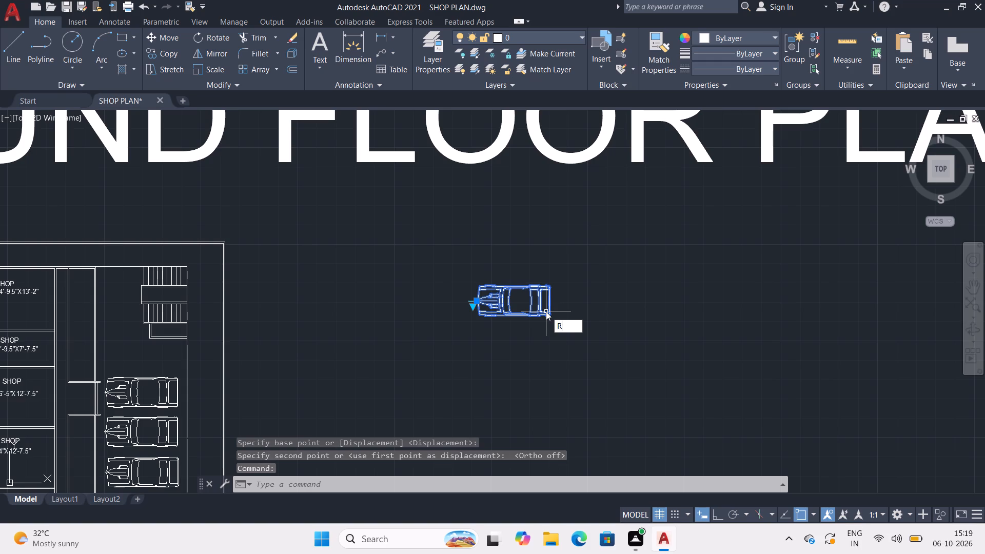
{"action": "key", "text": "o"}
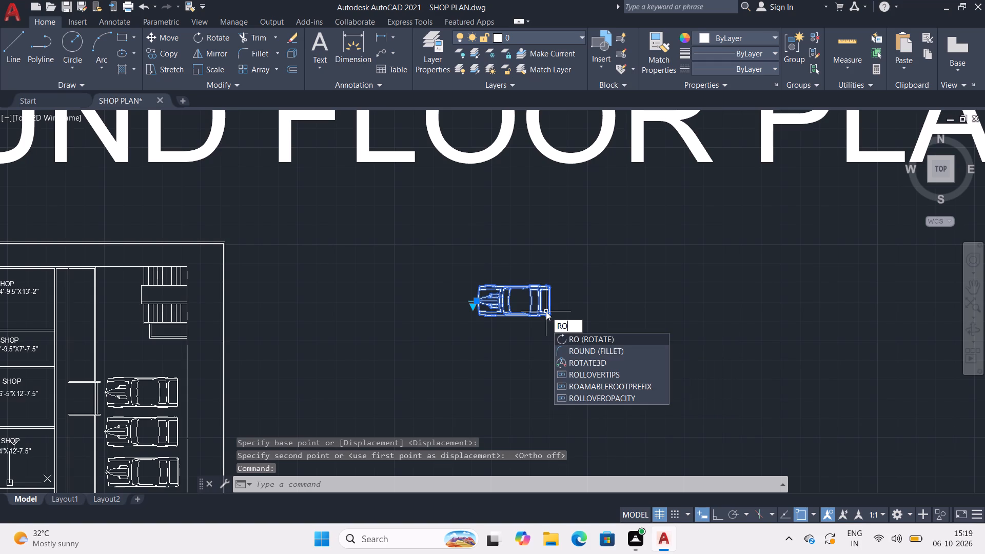
{"action": "left_click", "coordinate": [576, 337]}
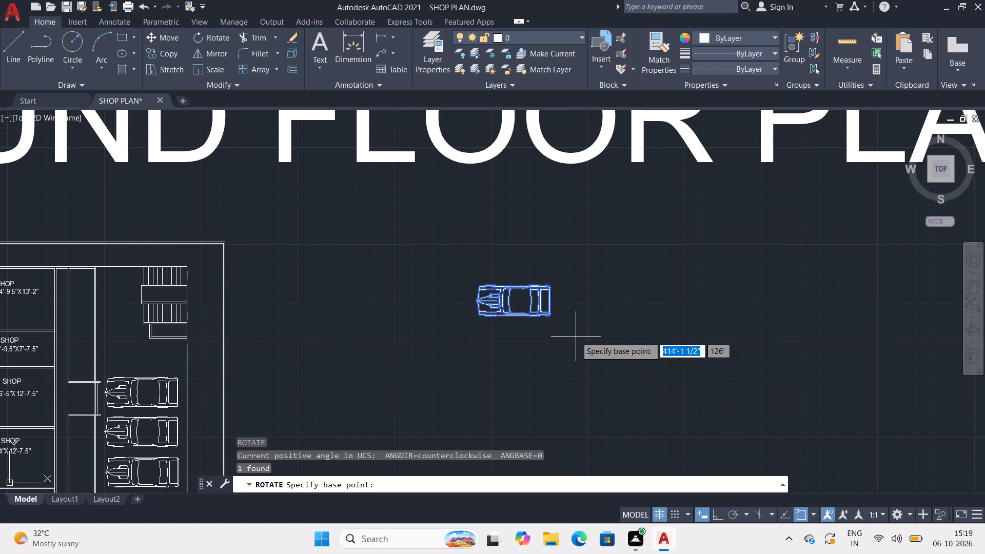
{"action": "type", "text": "45"}
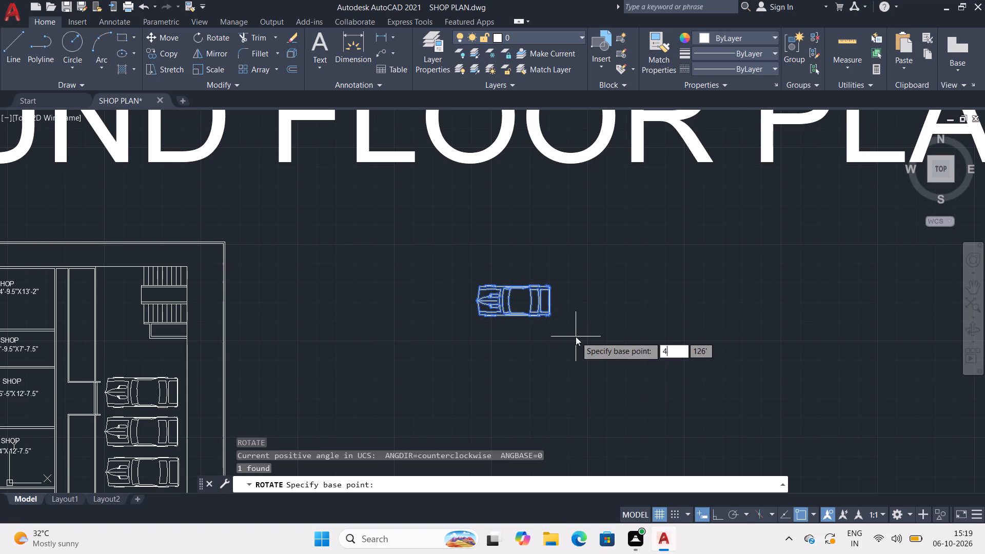
{"action": "key", "text": "Return"}
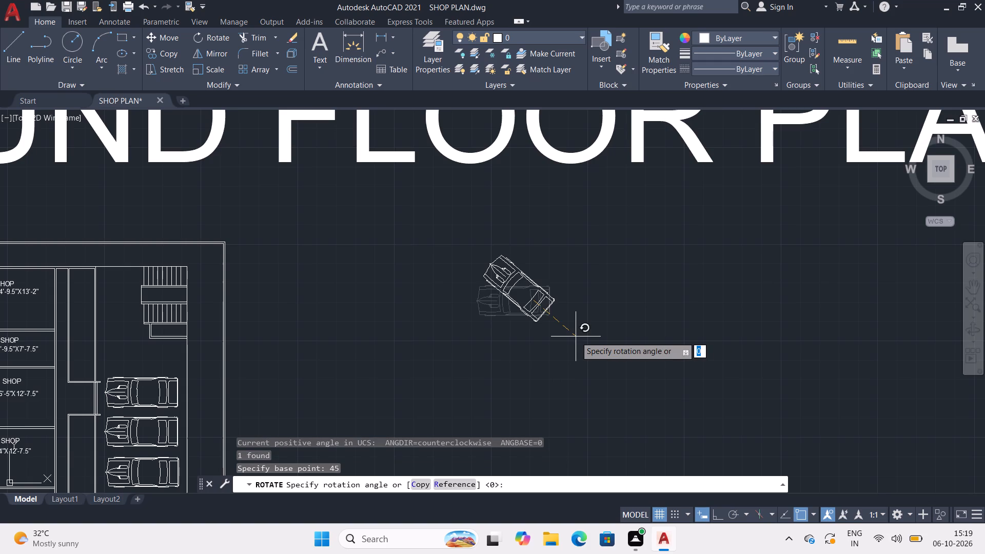
{"action": "left_click", "coordinate": [585, 269]}
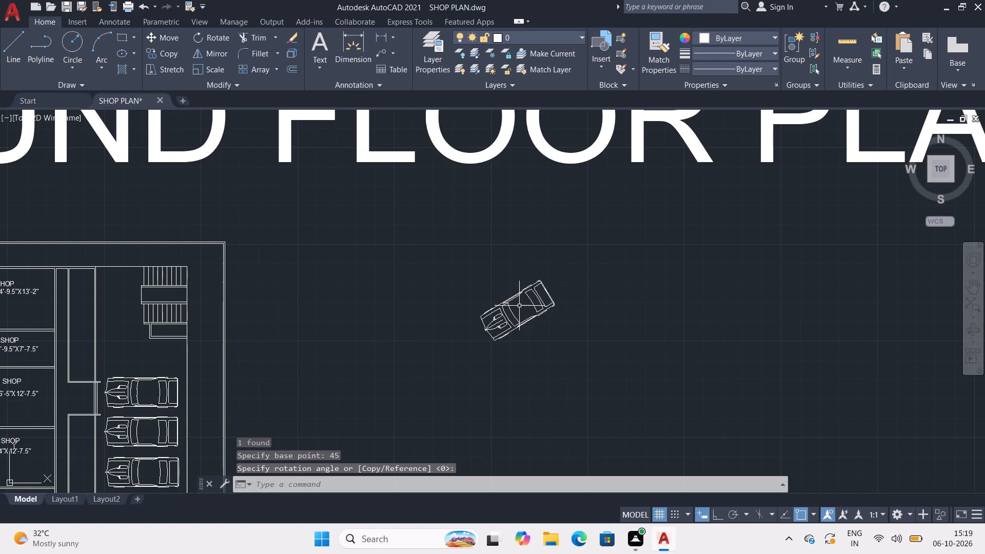
Erase the six horizontal cars in the parking row between the upper stairs and the lower steps.
{"action": "middle_click_drag", "start_coordinate": [518, 306], "coordinate": [591, 231]}
{"action": "middle_click_drag", "start_coordinate": [504, 253], "coordinate": [793, 212]}
{"action": "left_click", "coordinate": [489, 270]}
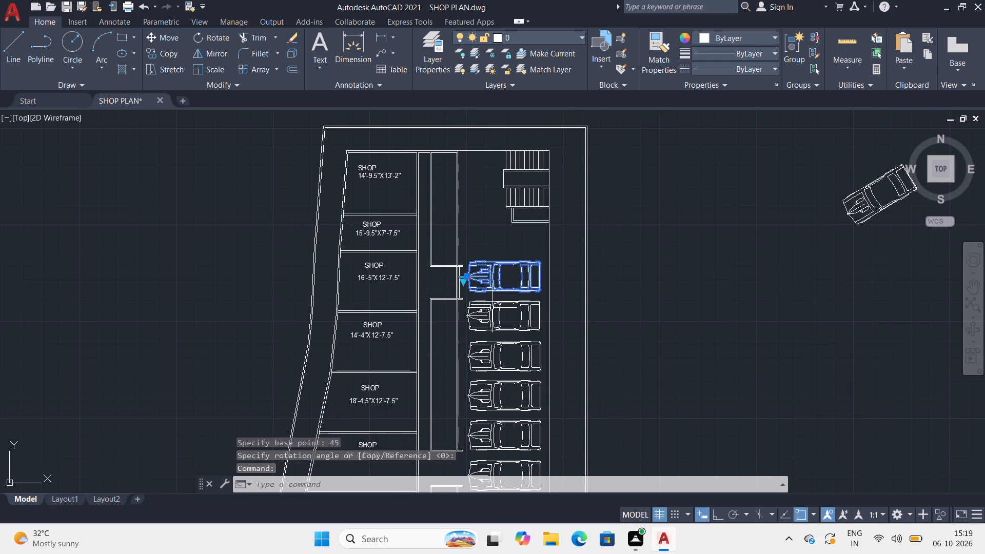
{"action": "left_click", "coordinate": [492, 321]}
{"action": "left_click", "coordinate": [483, 359]}
{"action": "left_click", "coordinate": [483, 399]}
{"action": "left_click", "coordinate": [487, 432]}
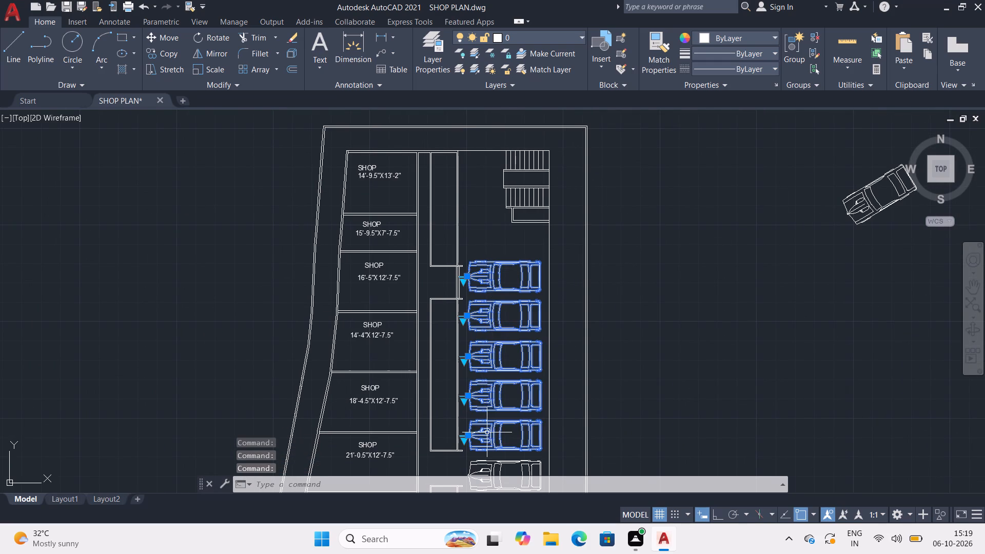
{"action": "middle_click_drag", "start_coordinate": [488, 431], "coordinate": [497, 282]}
{"action": "left_click", "coordinate": [506, 318]}
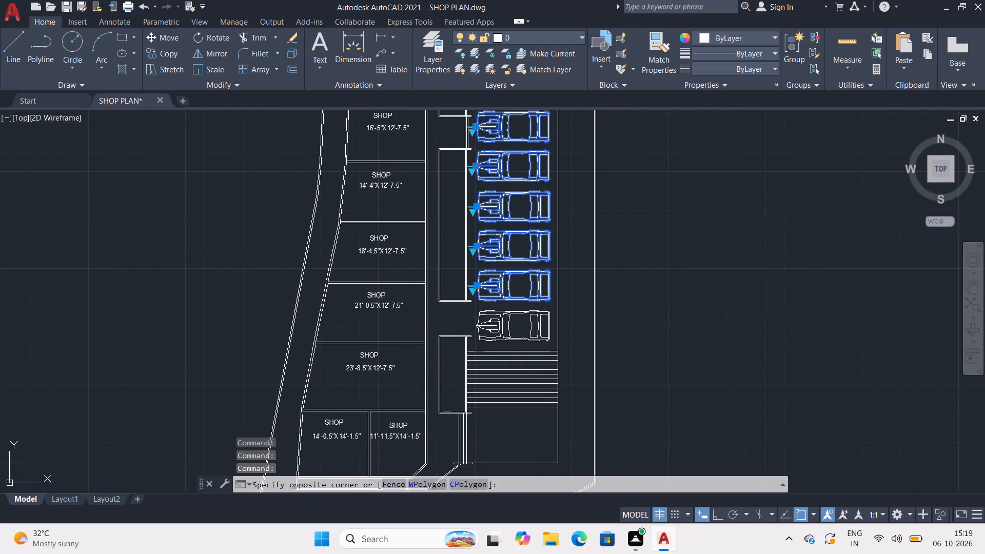
{"action": "left_click", "coordinate": [497, 322]}
{"action": "key", "text": "Delete"}
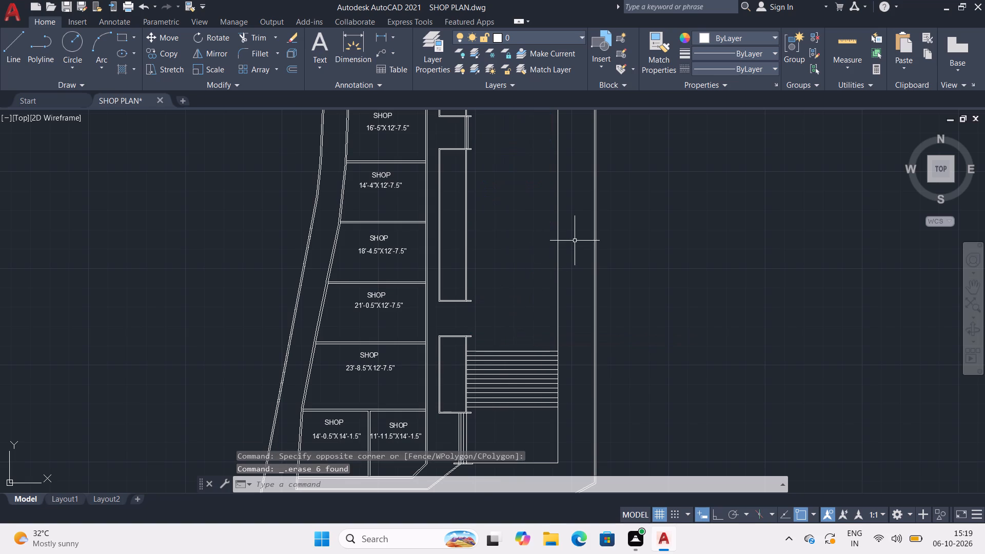
Copy the slanted car outside the plan and paste five copies up the emptied parking strip, starting just above the lower steps.
{"action": "middle_click_drag", "start_coordinate": [579, 233], "coordinate": [420, 368]}
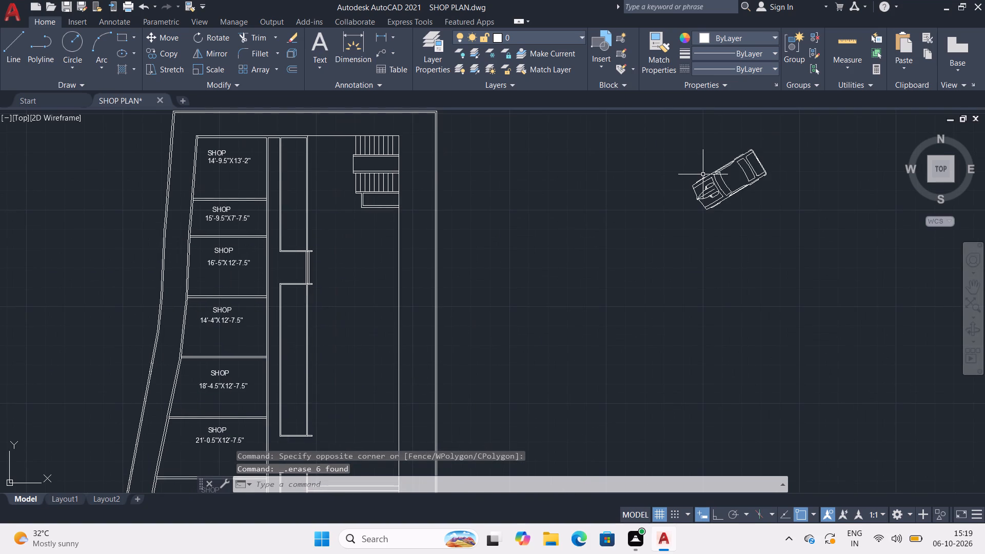
{"action": "left_click", "coordinate": [706, 174]}
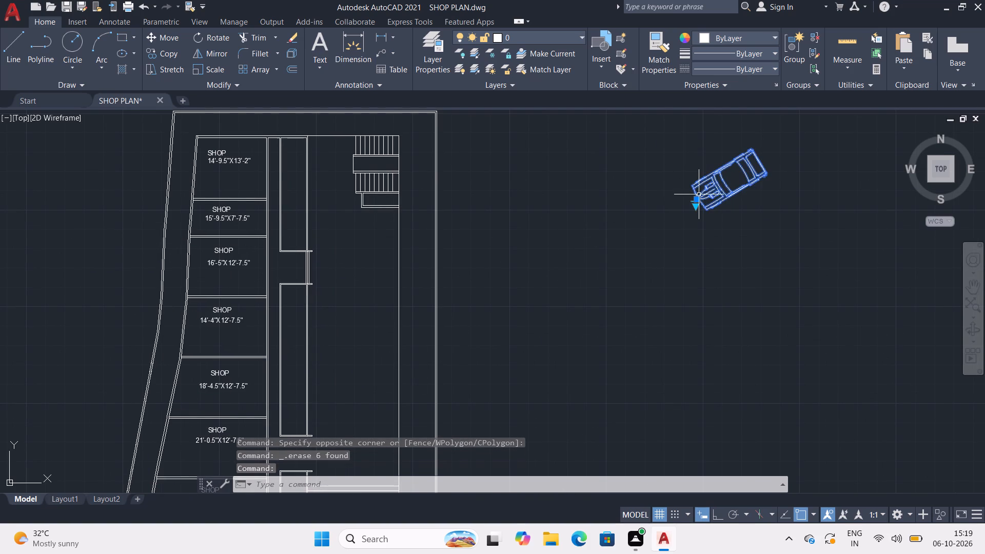
{"action": "key", "text": "ctrl+c"}
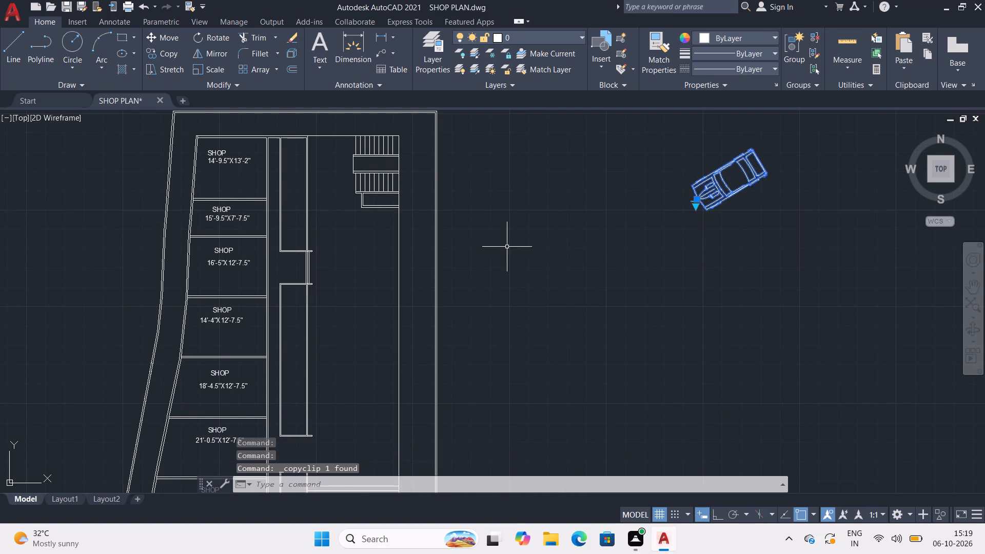
{"action": "key", "text": "ctrl+v"}
{"action": "middle_click_drag", "start_coordinate": [467, 258], "coordinate": [468, 258]}
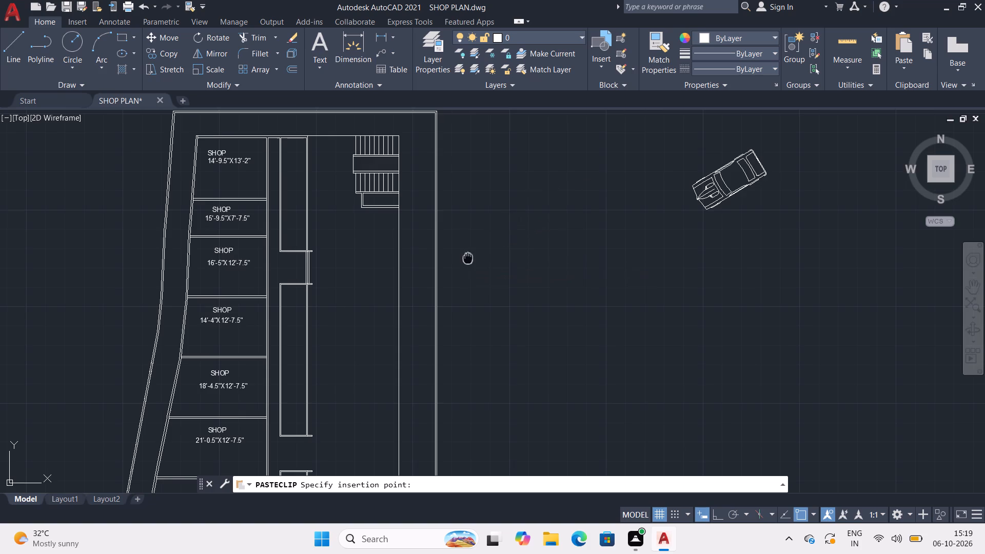
{"action": "middle_click_drag", "start_coordinate": [468, 258], "coordinate": [688, 184]}
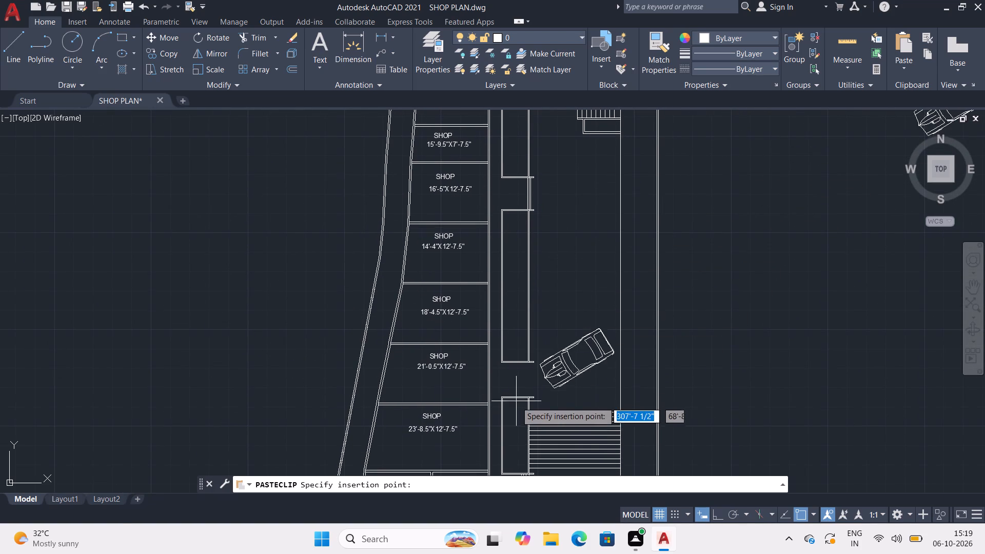
{"action": "left_click", "coordinate": [516, 414]}
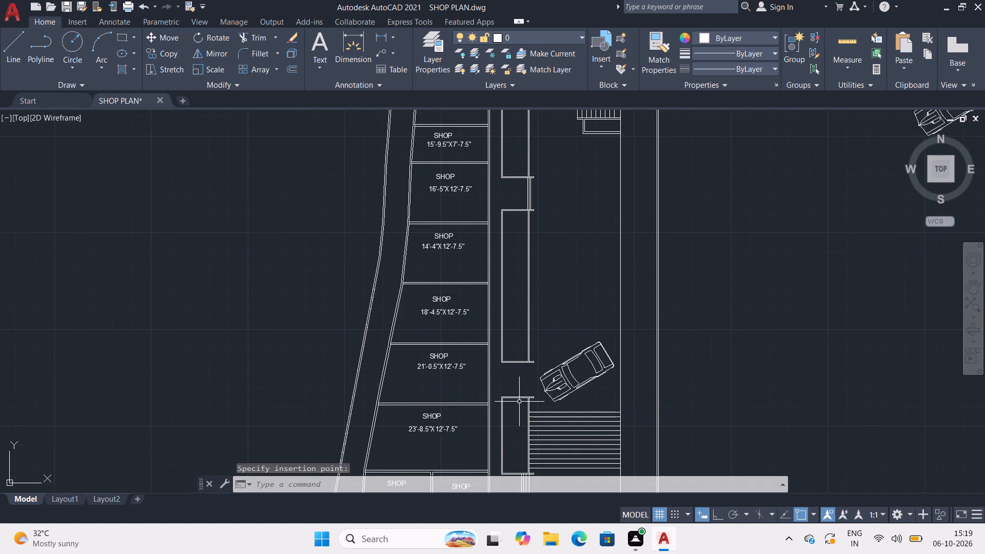
{"action": "key", "text": "ctrl+v"}
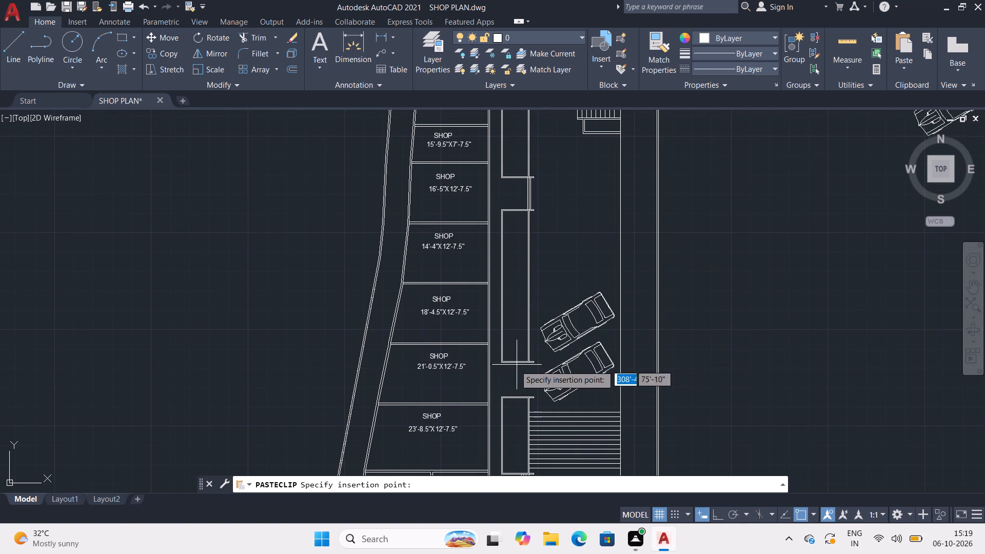
{"action": "left_click", "coordinate": [514, 365]}
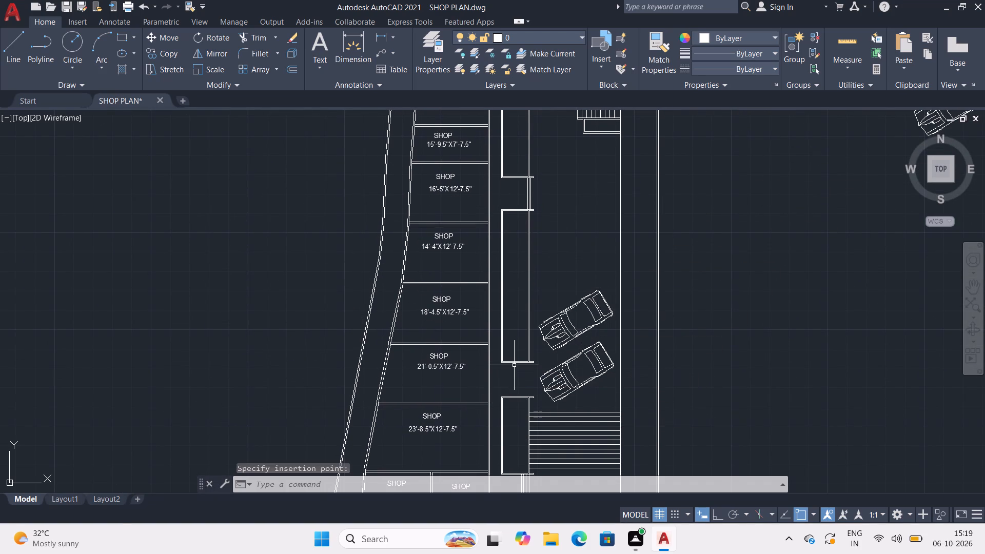
{"action": "key", "text": "ctrl+v"}
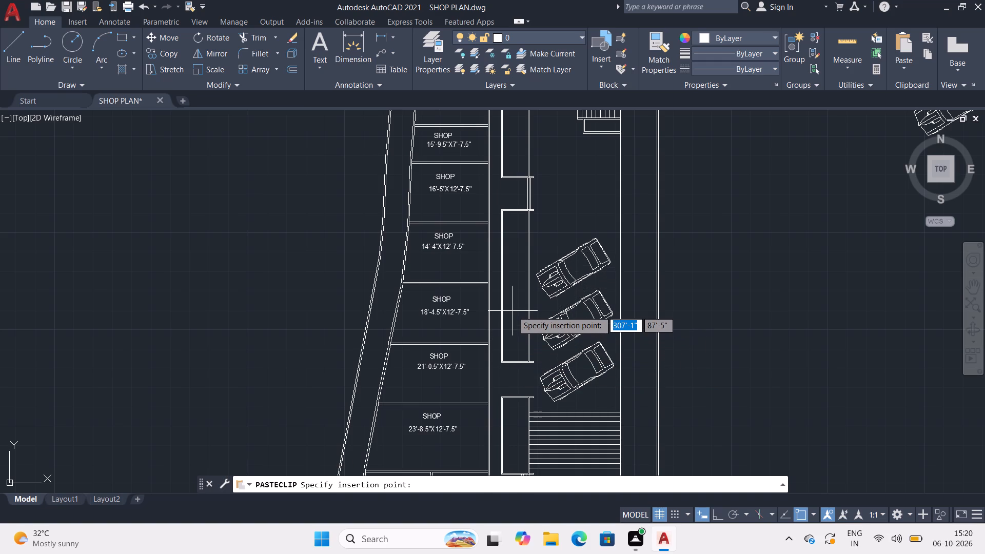
{"action": "left_click", "coordinate": [513, 311]}
{"action": "key", "text": "ctrl+v"}
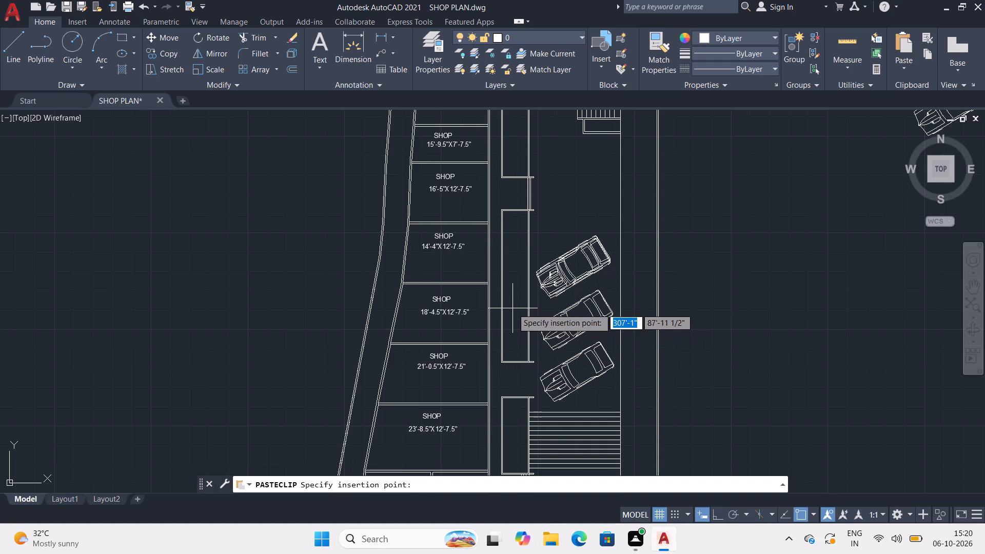
{"action": "left_click", "coordinate": [509, 261]}
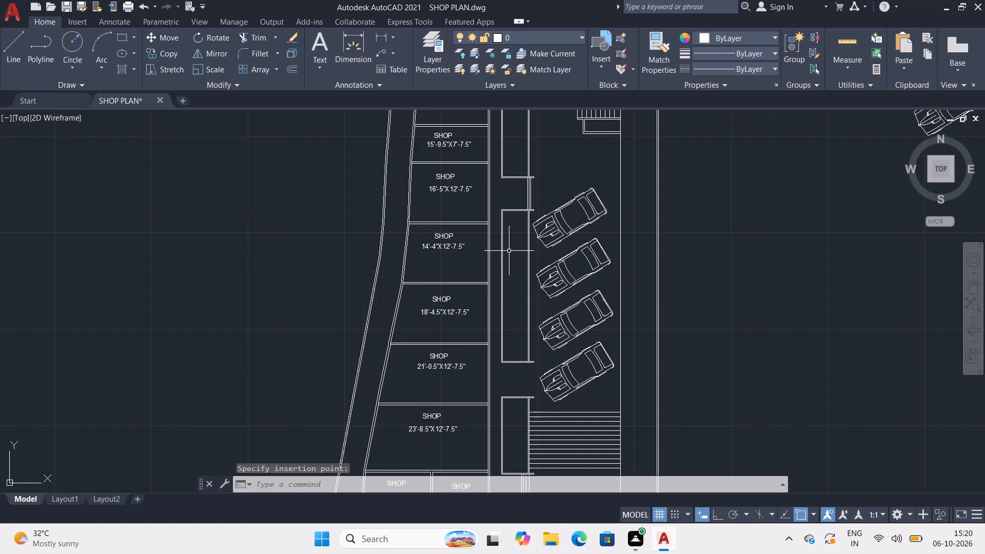
{"action": "key", "text": "ctrl+v"}
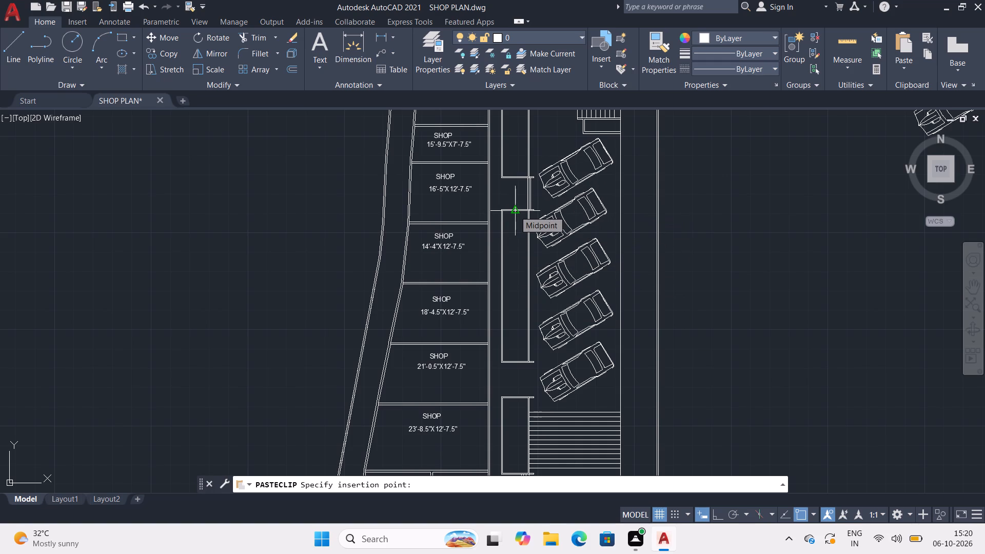
{"action": "left_click", "coordinate": [515, 211]}
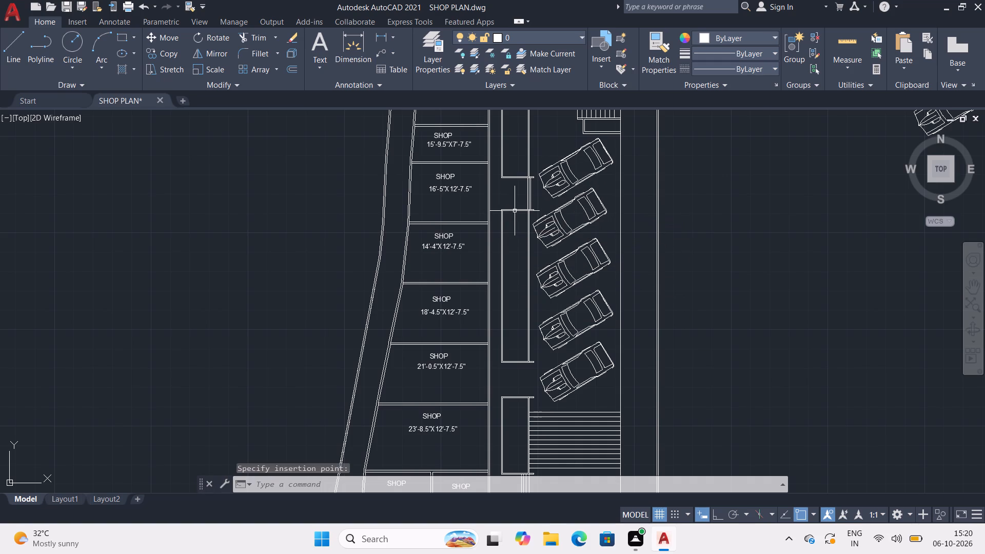
Move the two lowest slanted cars in the parking strip slightly down and to the right, one at a time.
{"action": "left_click", "coordinate": [576, 355]}
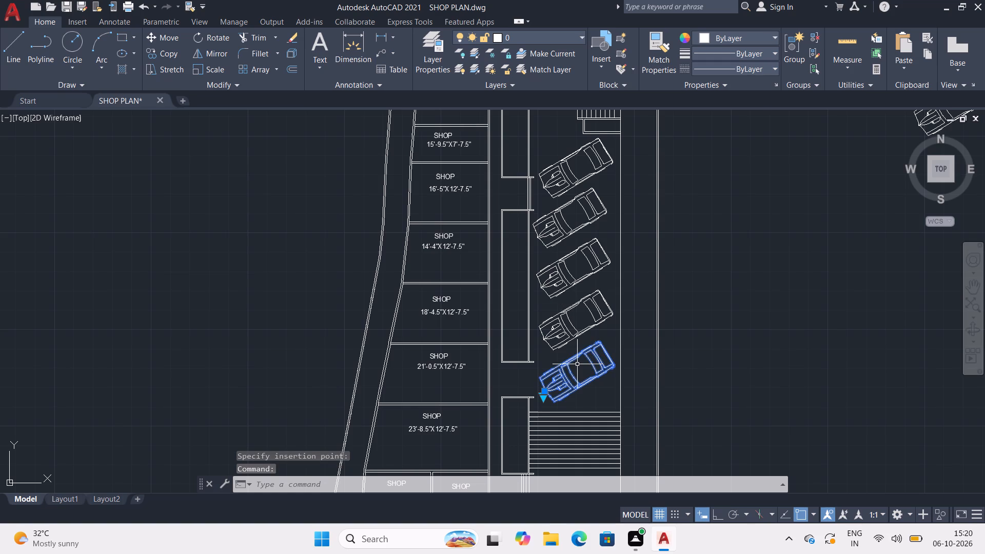
{"action": "key", "text": "m"}
{"action": "key", "text": "Return"}
{"action": "left_click", "coordinate": [577, 367]}
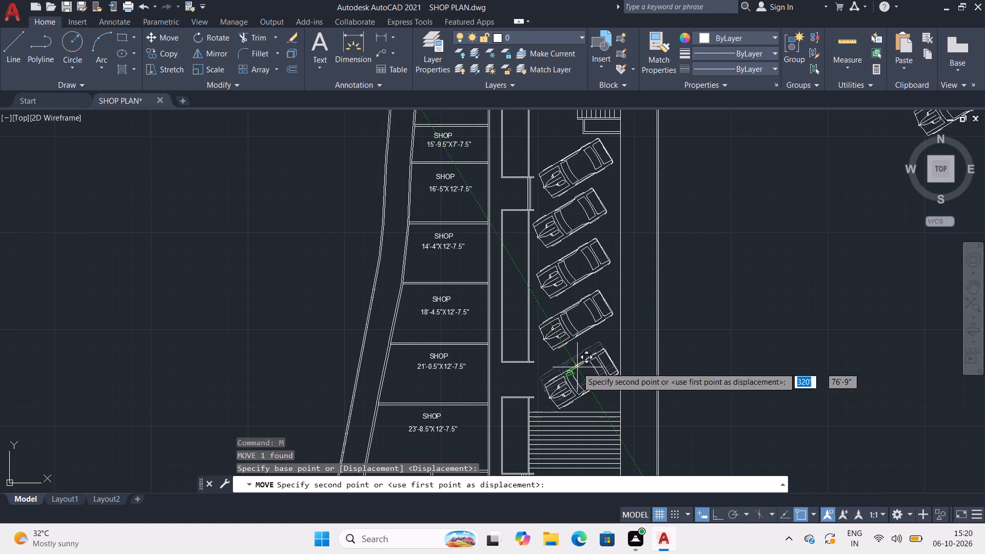
{"action": "left_click", "coordinate": [577, 367]}
{"action": "left_click", "coordinate": [578, 321]}
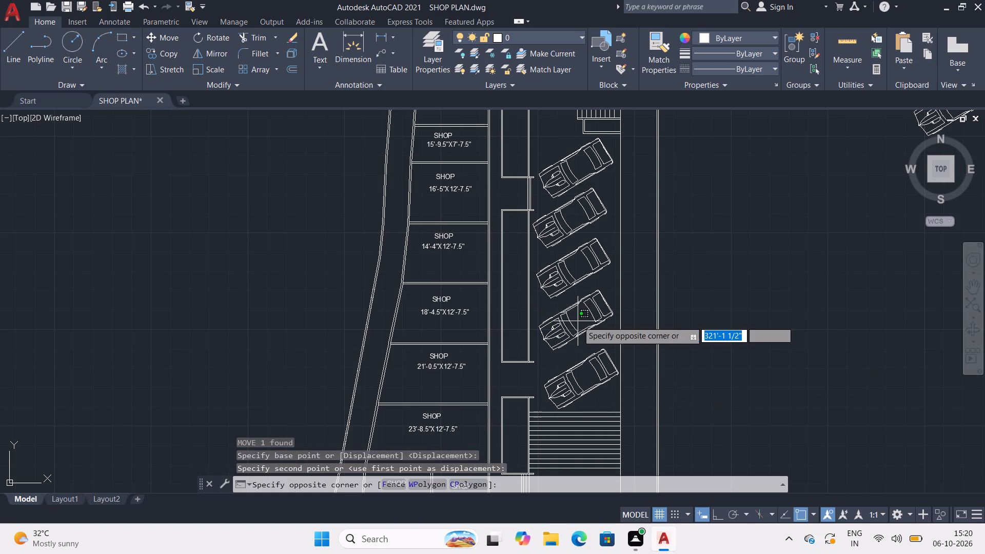
{"action": "left_click", "coordinate": [573, 323]}
{"action": "left_click", "coordinate": [570, 325]}
{"action": "key", "text": "m"}
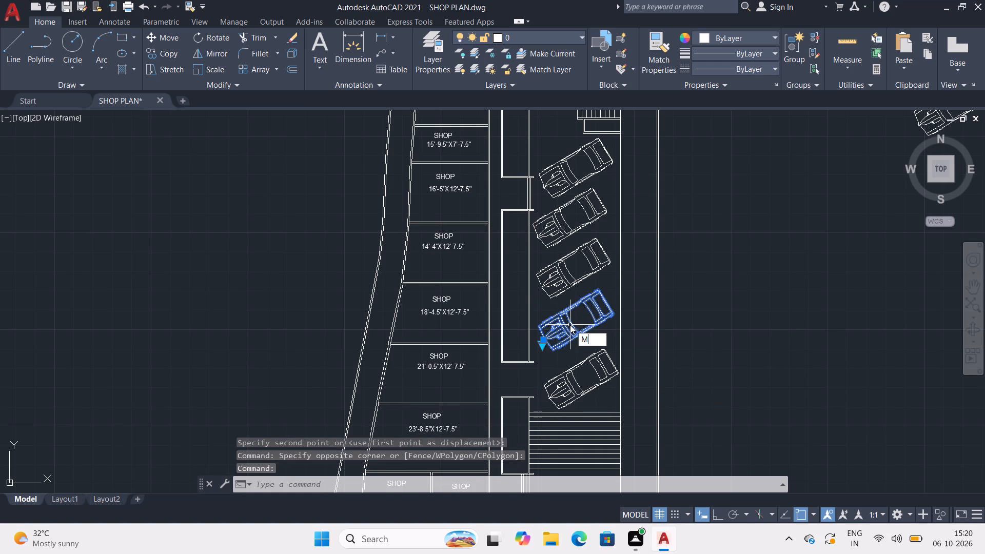
{"action": "key", "text": "Return"}
{"action": "left_click", "coordinate": [572, 325]}
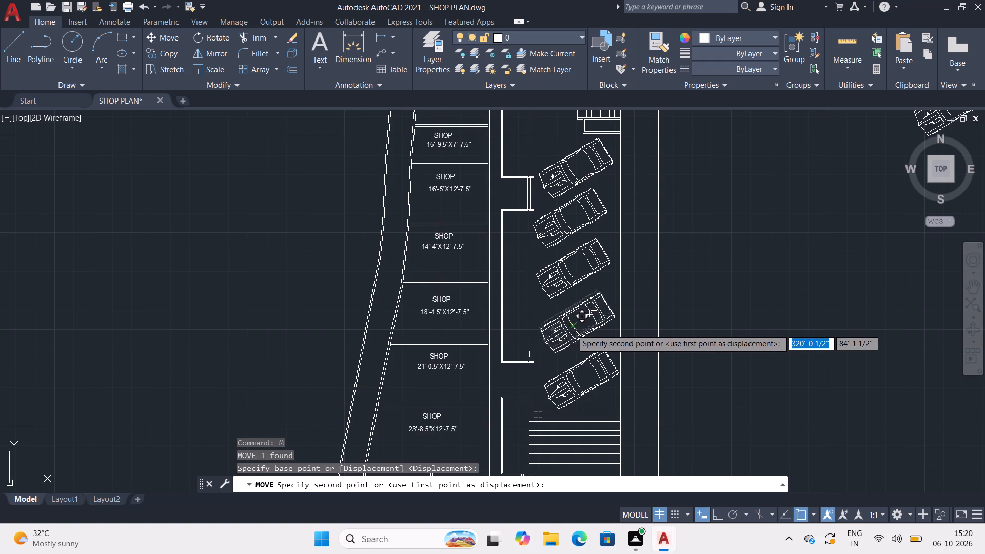
{"action": "left_click", "coordinate": [572, 332]}
Move the third and fourth slanted cars from the bottom slightly down, one at a time, to even out the spacing.
{"action": "left_click", "coordinate": [567, 278]}
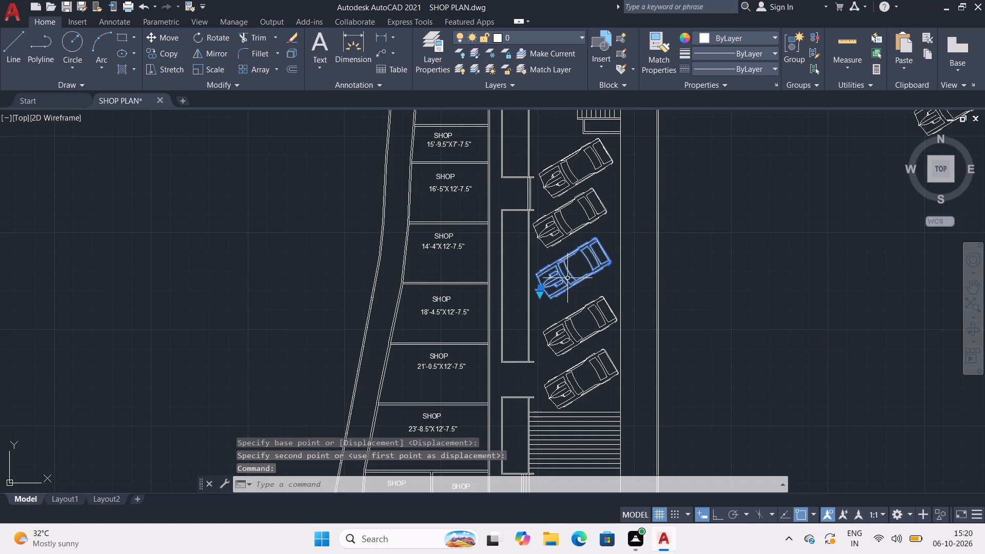
{"action": "key", "text": "m"}
{"action": "key", "text": "Return"}
{"action": "left_click", "coordinate": [567, 278]}
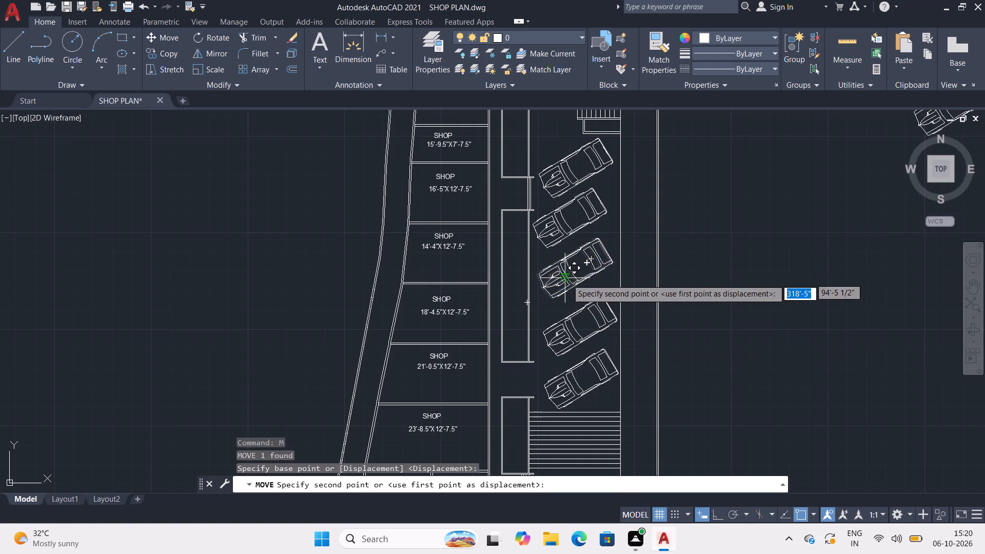
{"action": "left_click", "coordinate": [565, 288]}
{"action": "left_click", "coordinate": [560, 243]}
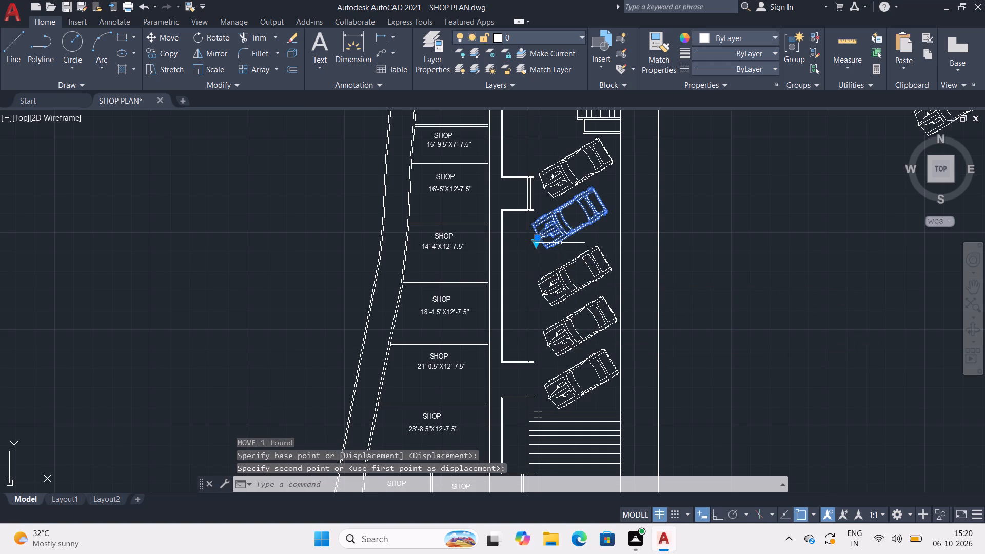
{"action": "key", "text": "m"}
{"action": "key", "text": "Return"}
{"action": "left_click", "coordinate": [560, 243]}
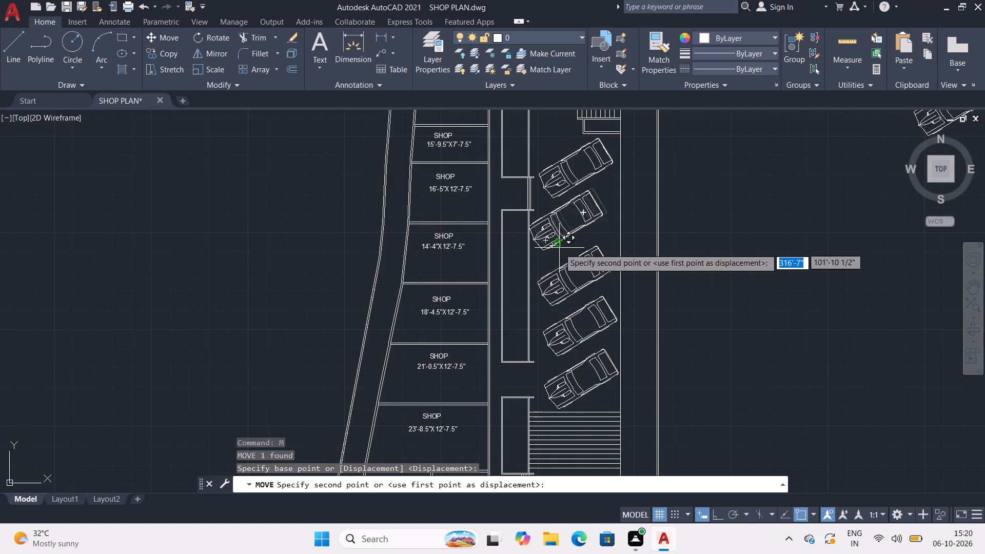
{"action": "left_click", "coordinate": [560, 251]}
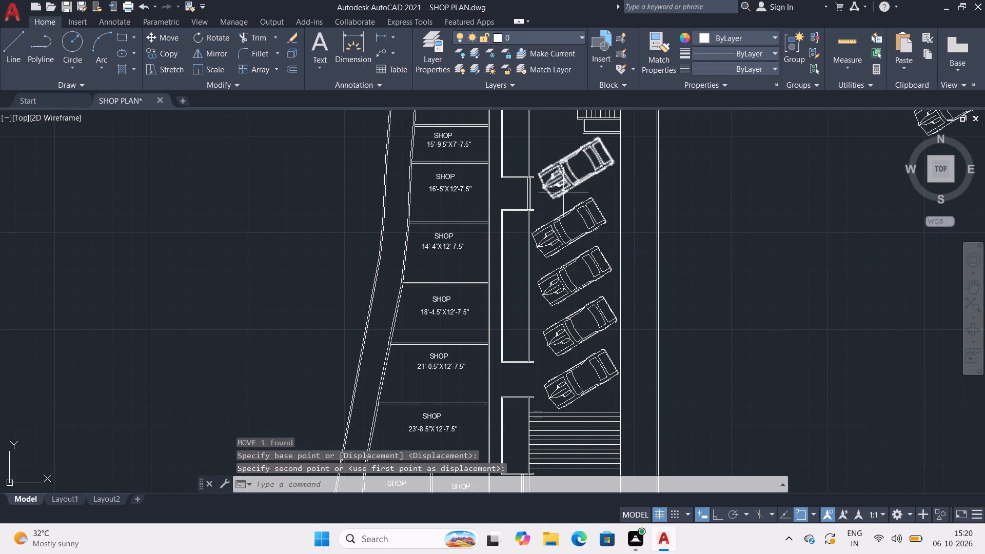
Move the topmost slanted car slightly down in two small moves, closer to the car below it.
{"action": "left_click", "coordinate": [563, 192]}
{"action": "key", "text": "m"}
{"action": "key", "text": "Return"}
{"action": "left_click", "coordinate": [563, 192]}
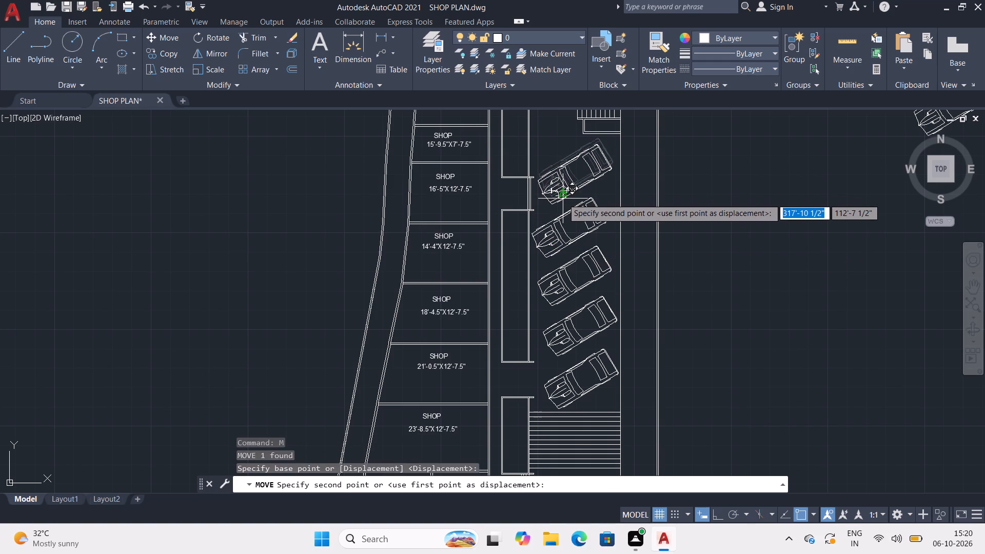
{"action": "left_click", "coordinate": [563, 199]}
{"action": "left_click", "coordinate": [563, 193]}
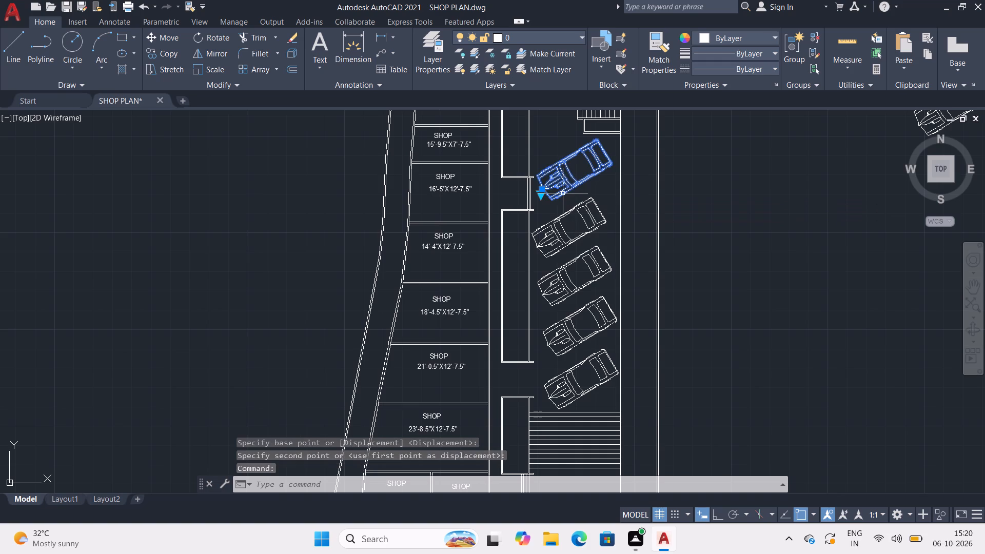
{"action": "key", "text": "m"}
{"action": "key", "text": "Return"}
{"action": "left_click", "coordinate": [563, 193]}
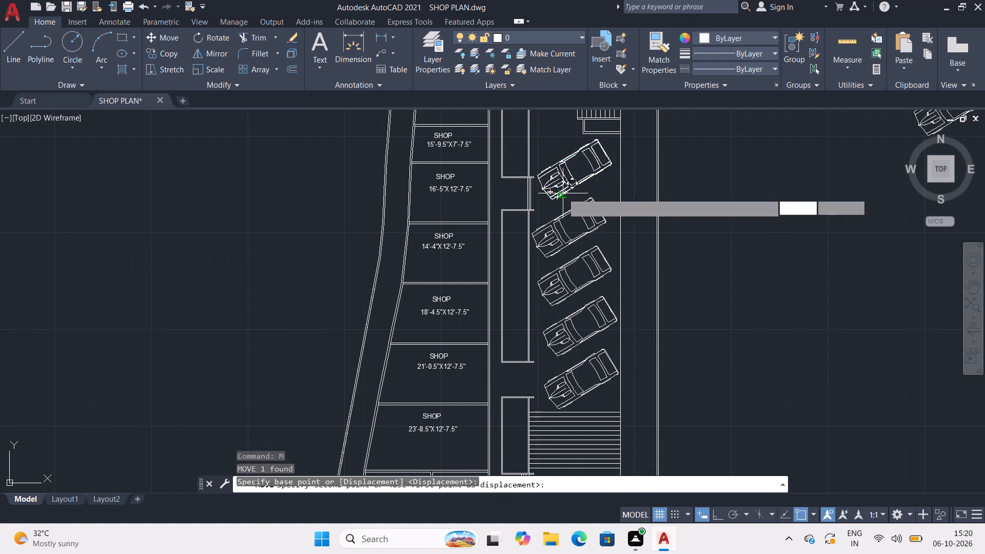
{"action": "left_click", "coordinate": [563, 198]}
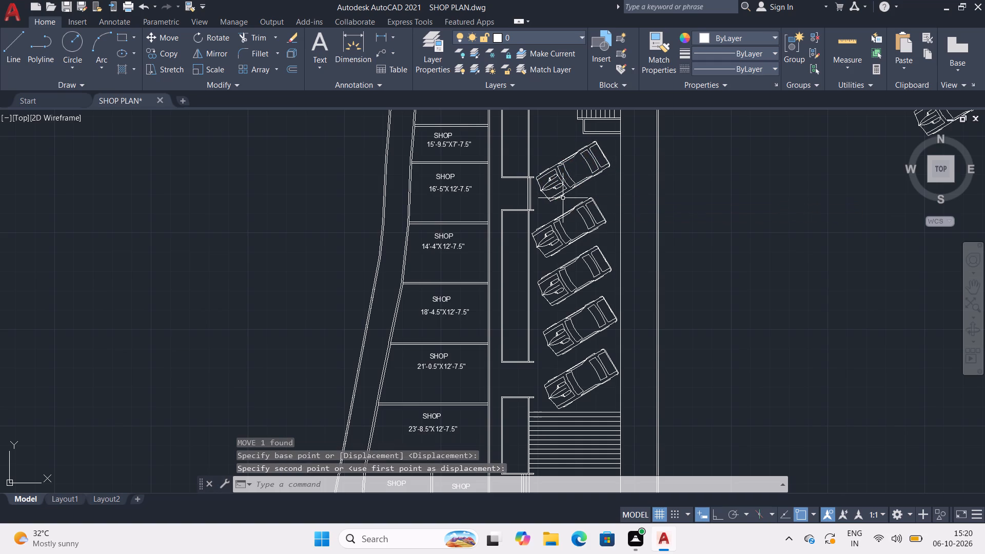
Erase the spare slanted car in the empty area right of the plan.
{"action": "middle_click_drag", "start_coordinate": [625, 183], "coordinate": [521, 256]}
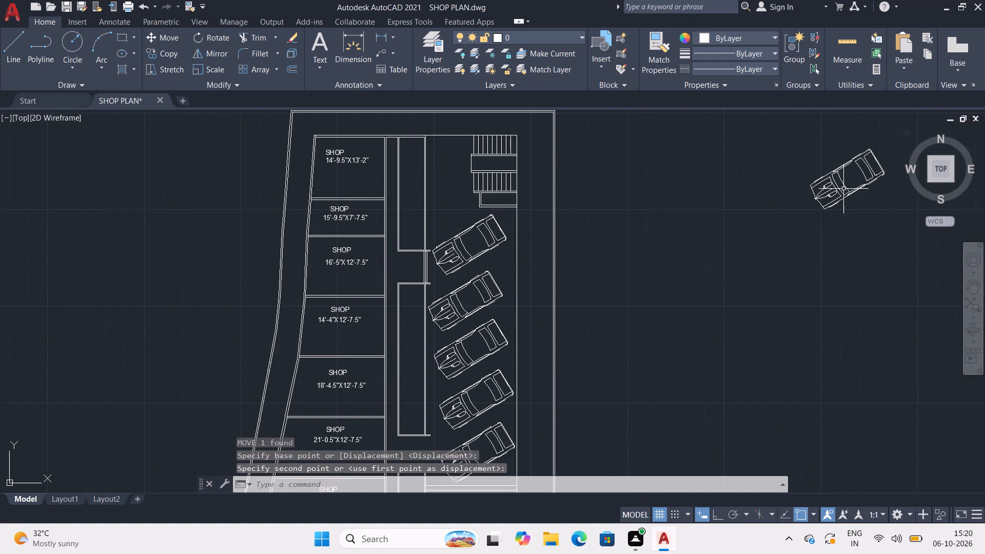
{"action": "left_click", "coordinate": [843, 188]}
{"action": "key", "text": "Delete"}
Save the drawing with the whole plan and its title in view.
{"action": "scroll", "coordinate": [754, 227], "scroll_direction": "down", "scroll_amount": 2}
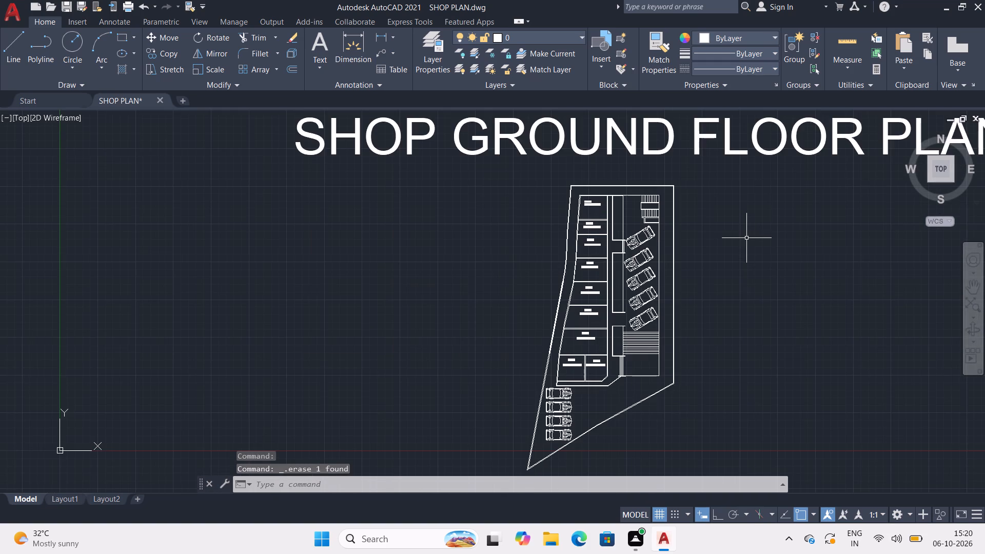
{"action": "middle_click_drag", "start_coordinate": [746, 238], "coordinate": [642, 174]}
{"action": "middle_click_drag", "start_coordinate": [638, 183], "coordinate": [651, 236]}
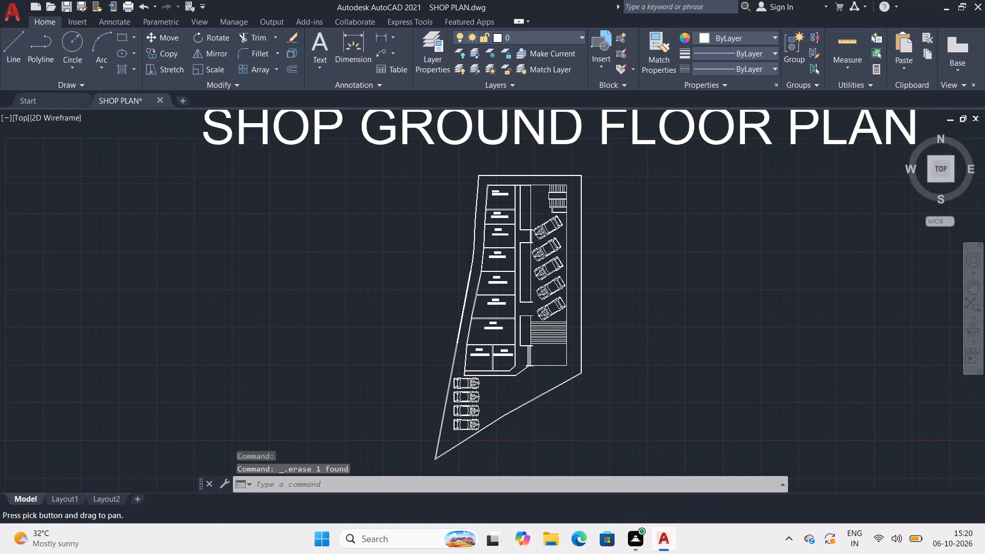
{"action": "key", "text": "ctrl+s"}
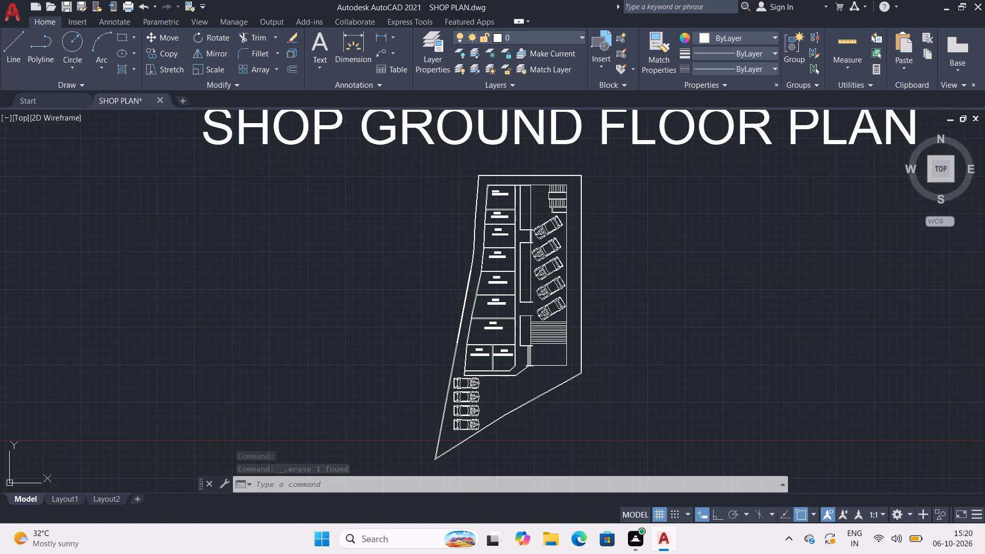
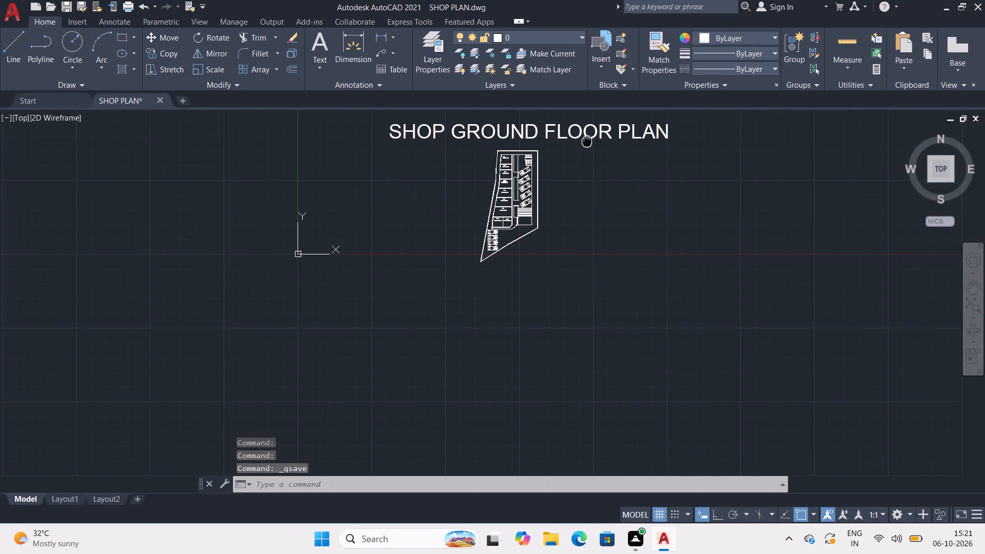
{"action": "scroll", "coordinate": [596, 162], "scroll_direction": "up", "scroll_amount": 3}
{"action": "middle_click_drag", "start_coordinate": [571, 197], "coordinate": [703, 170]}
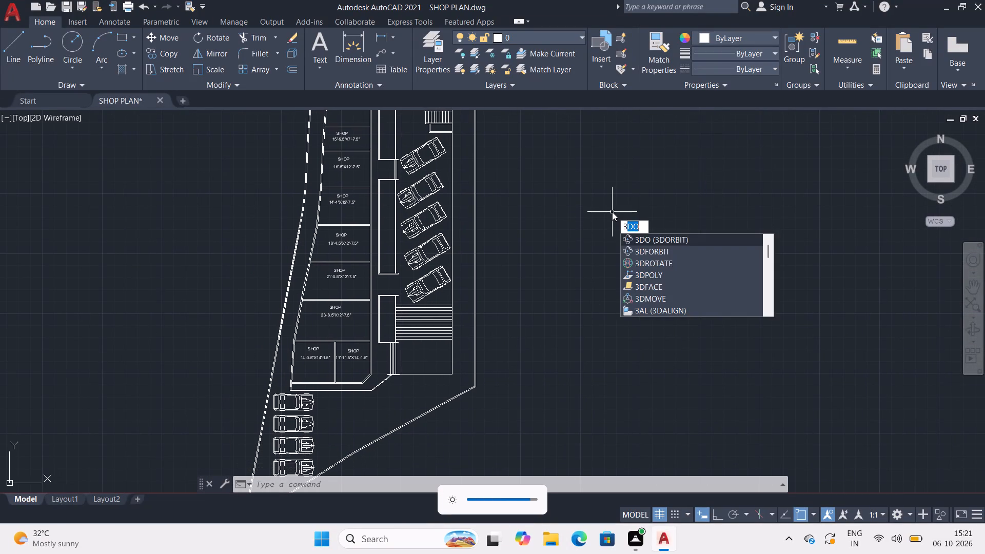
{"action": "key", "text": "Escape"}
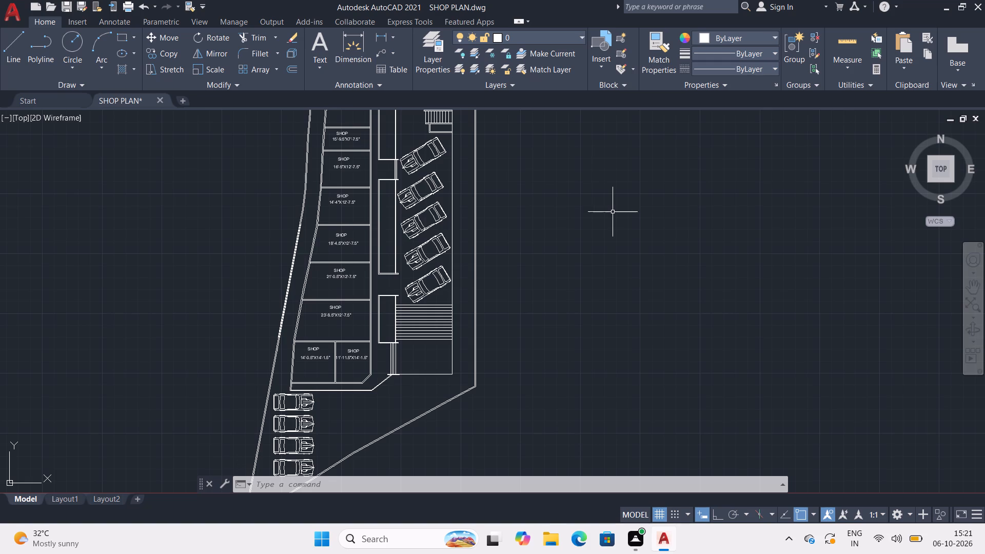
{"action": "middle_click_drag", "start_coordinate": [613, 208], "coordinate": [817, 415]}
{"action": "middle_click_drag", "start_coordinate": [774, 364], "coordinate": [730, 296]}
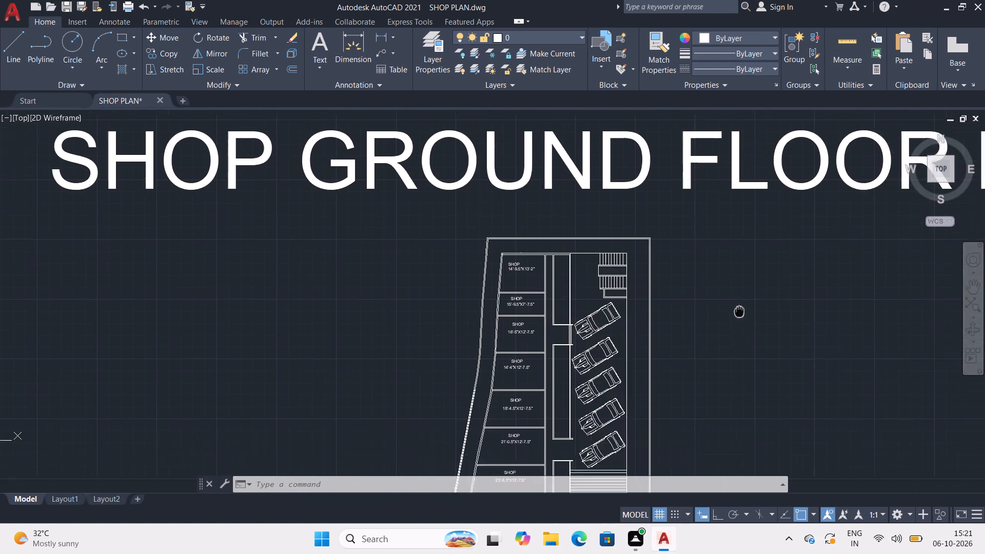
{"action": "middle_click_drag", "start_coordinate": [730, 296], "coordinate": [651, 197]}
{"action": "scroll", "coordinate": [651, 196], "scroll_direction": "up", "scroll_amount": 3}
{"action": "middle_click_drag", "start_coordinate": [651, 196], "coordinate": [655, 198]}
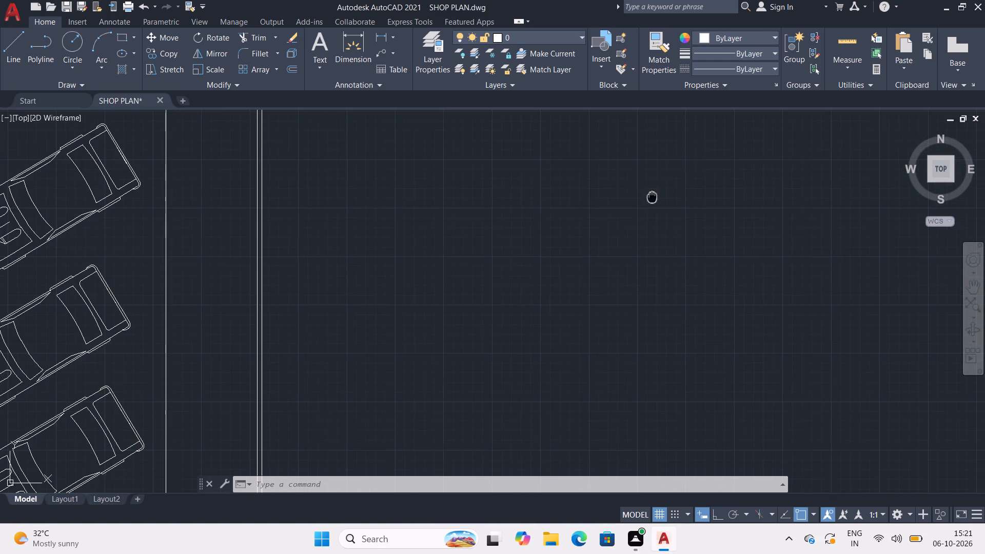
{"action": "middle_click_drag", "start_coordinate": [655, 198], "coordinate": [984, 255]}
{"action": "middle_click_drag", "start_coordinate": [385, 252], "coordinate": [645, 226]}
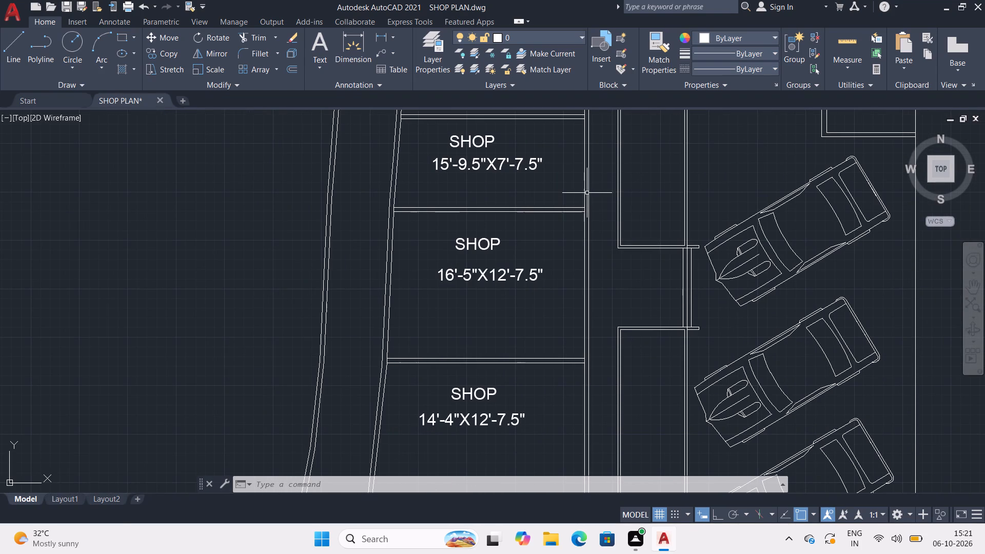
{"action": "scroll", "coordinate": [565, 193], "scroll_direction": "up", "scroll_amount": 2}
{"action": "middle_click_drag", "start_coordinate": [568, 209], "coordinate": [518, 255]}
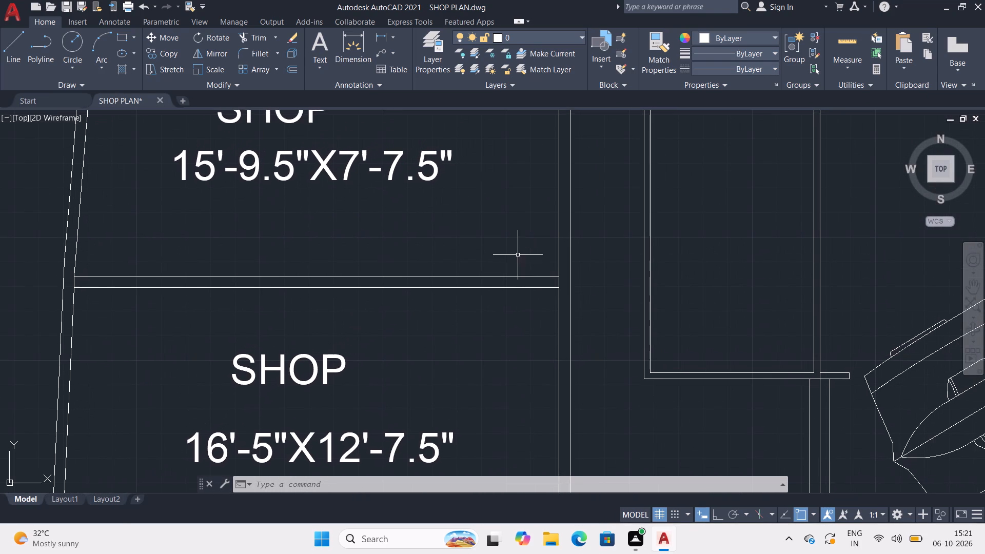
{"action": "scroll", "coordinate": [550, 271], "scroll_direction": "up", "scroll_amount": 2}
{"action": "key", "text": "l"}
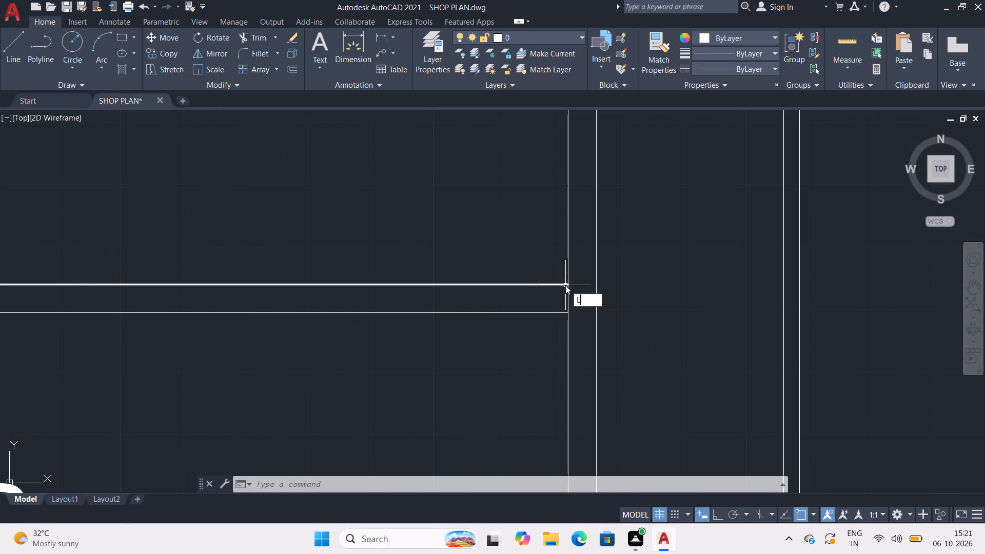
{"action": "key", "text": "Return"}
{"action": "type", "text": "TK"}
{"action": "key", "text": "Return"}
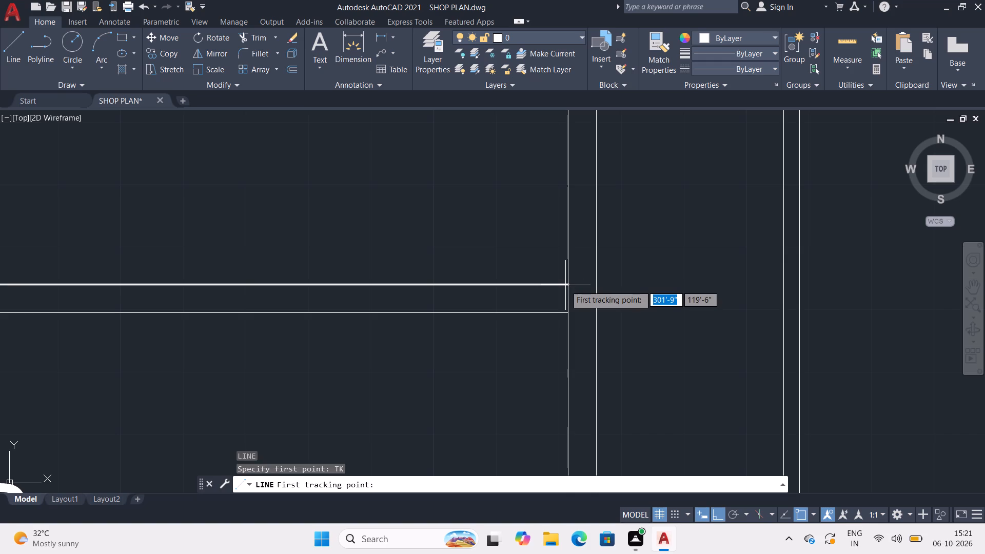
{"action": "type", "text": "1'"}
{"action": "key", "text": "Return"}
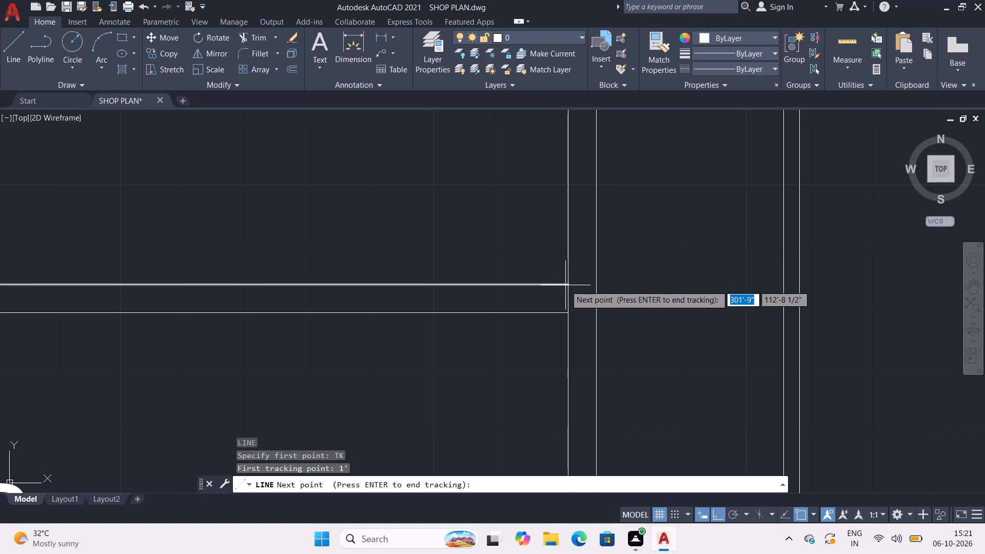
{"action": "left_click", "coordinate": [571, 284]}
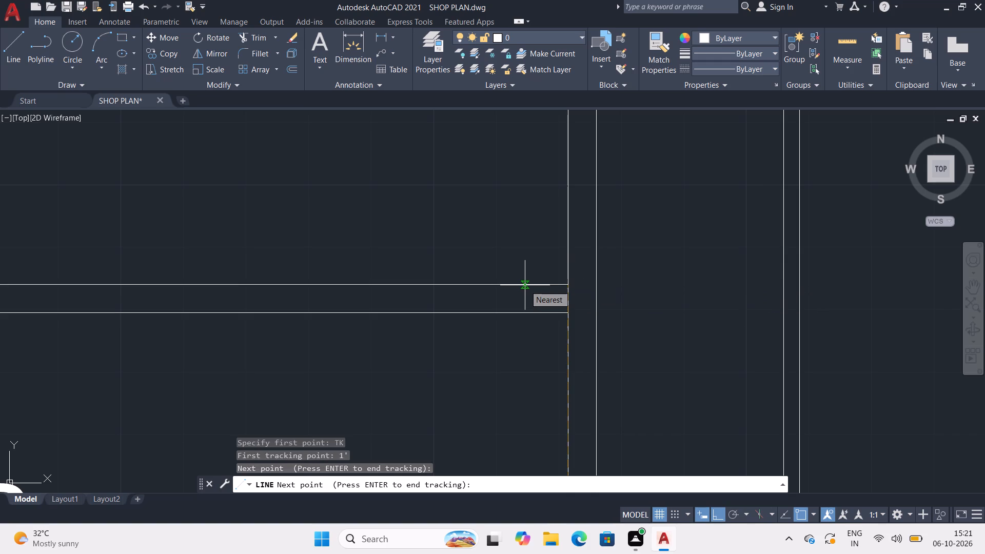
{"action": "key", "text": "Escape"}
Draw a 1' by 1' L-shaped outline above the partition below the 15'-9.5"X7'-7.5" shop, starting 1' from the corridor wall and closing against it.
{"action": "key", "text": "l"}
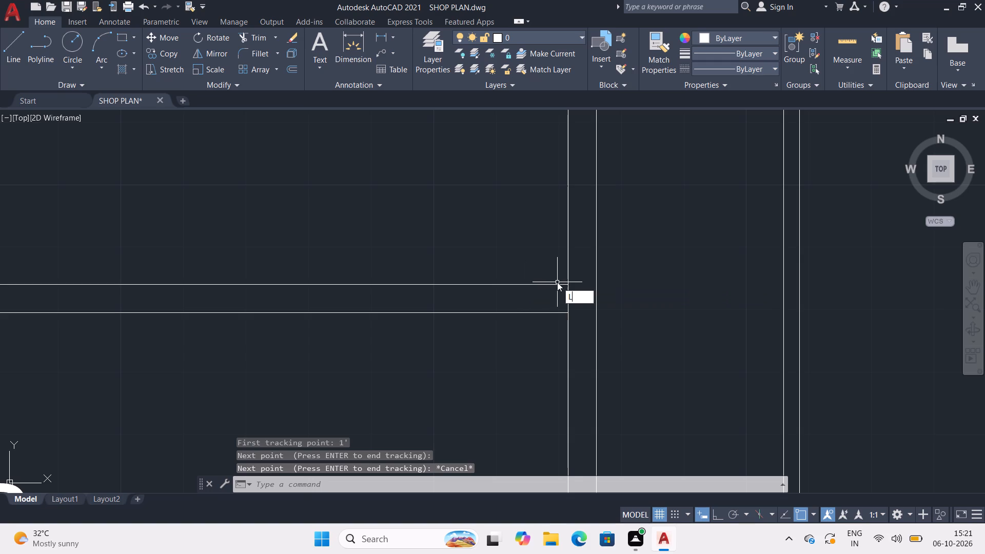
{"action": "key", "text": "Return"}
{"action": "type", "text": "TK"}
{"action": "key", "text": "Return"}
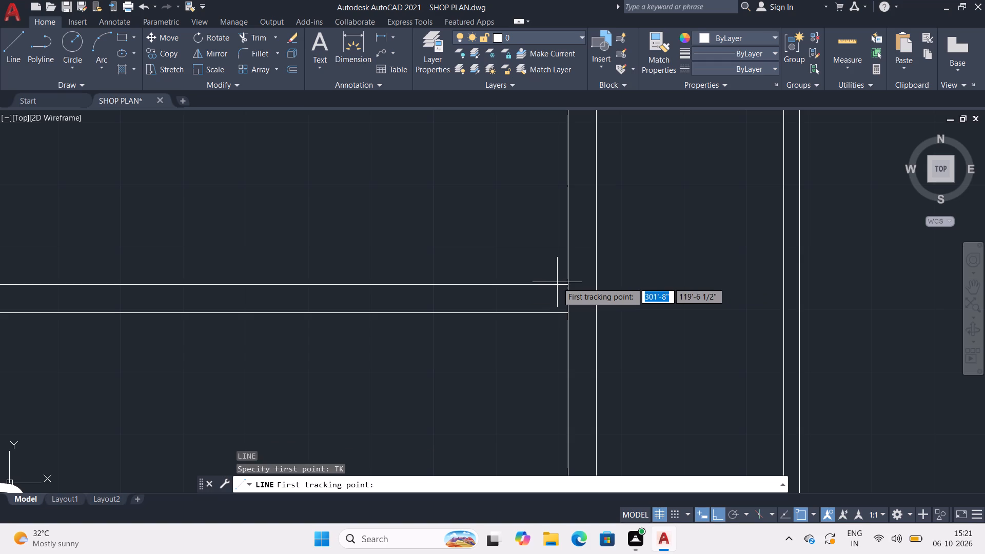
{"action": "left_click", "coordinate": [567, 285]}
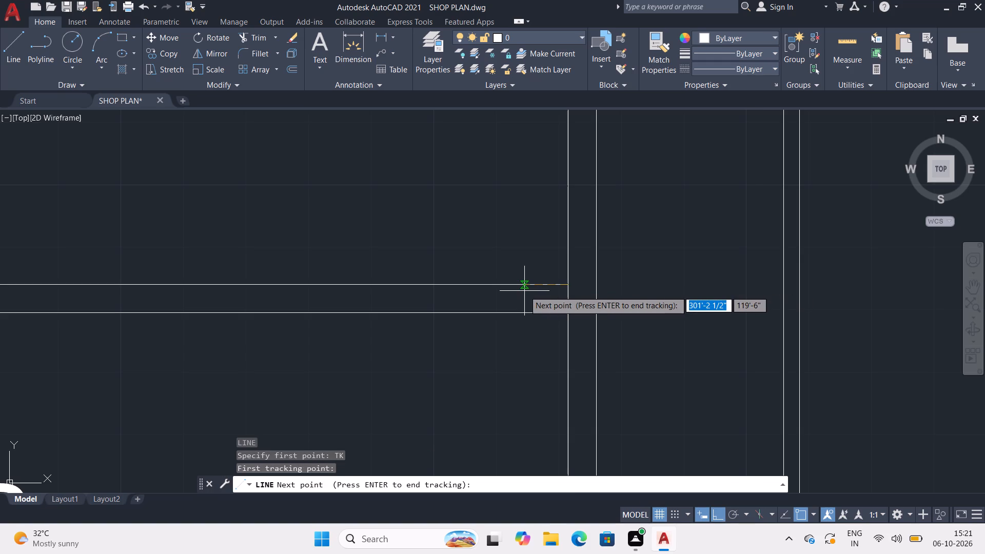
{"action": "type", "text": "1'"}
{"action": "key", "text": "Return"}
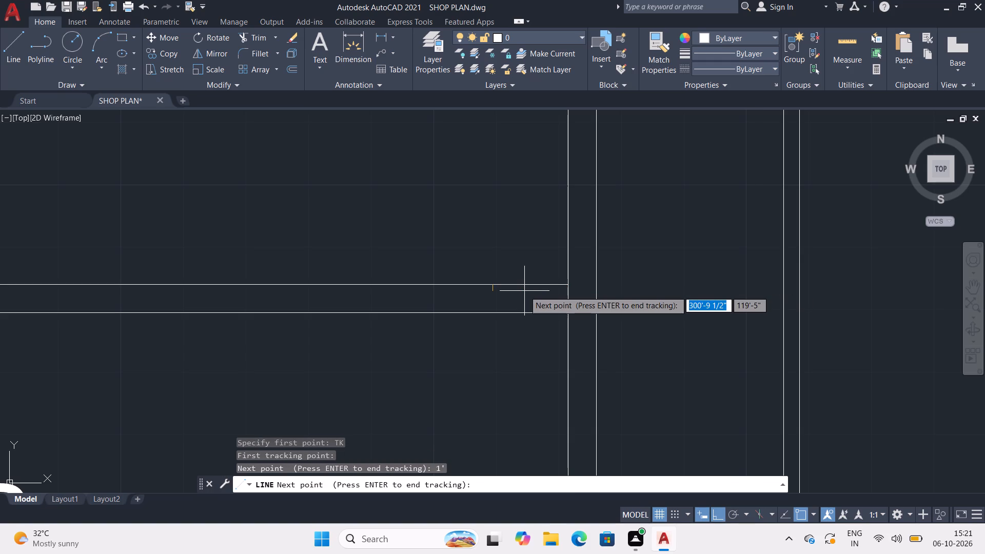
{"action": "key", "text": "Return"}
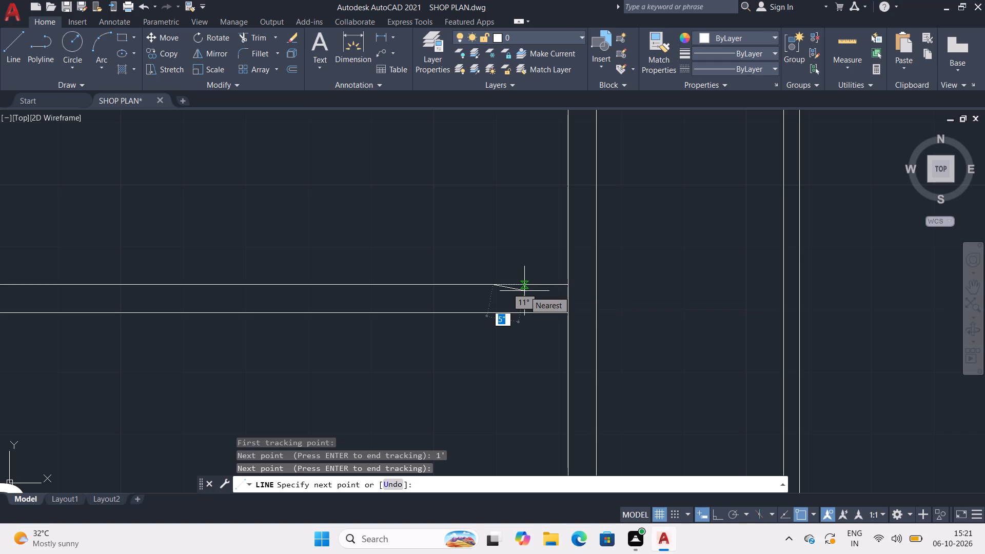
{"action": "key", "text": "F8"}
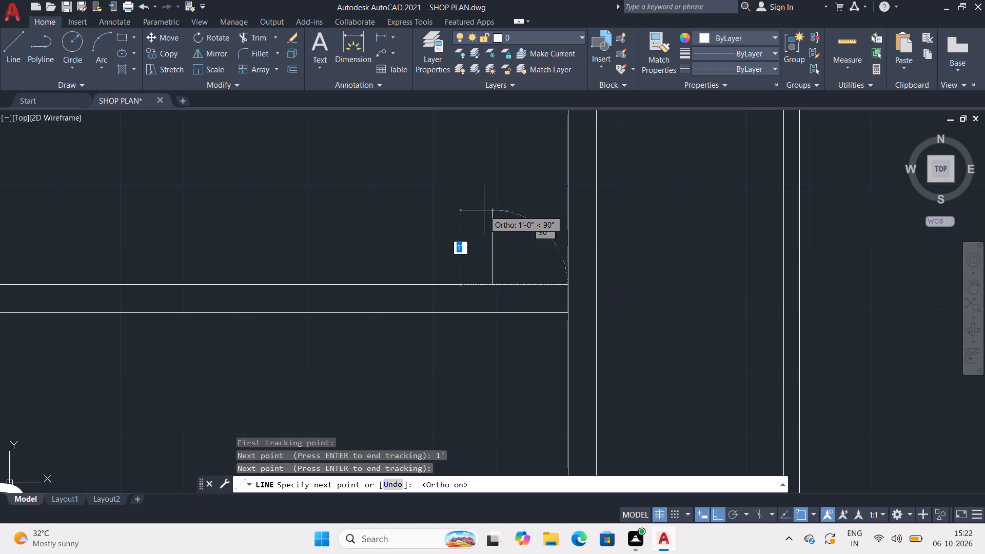
{"action": "type", "text": "1'"}
{"action": "key", "text": "Return"}
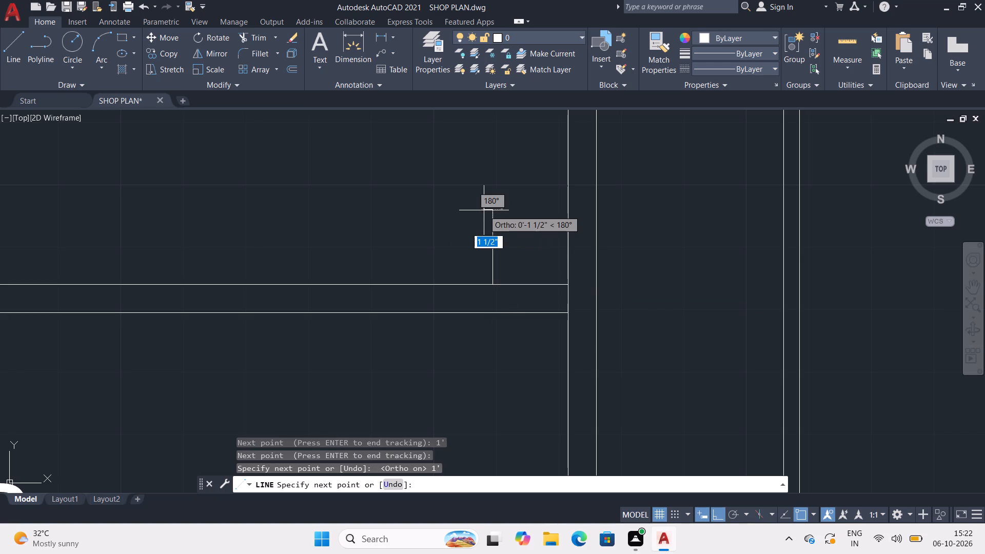
{"action": "left_click", "coordinate": [569, 208]}
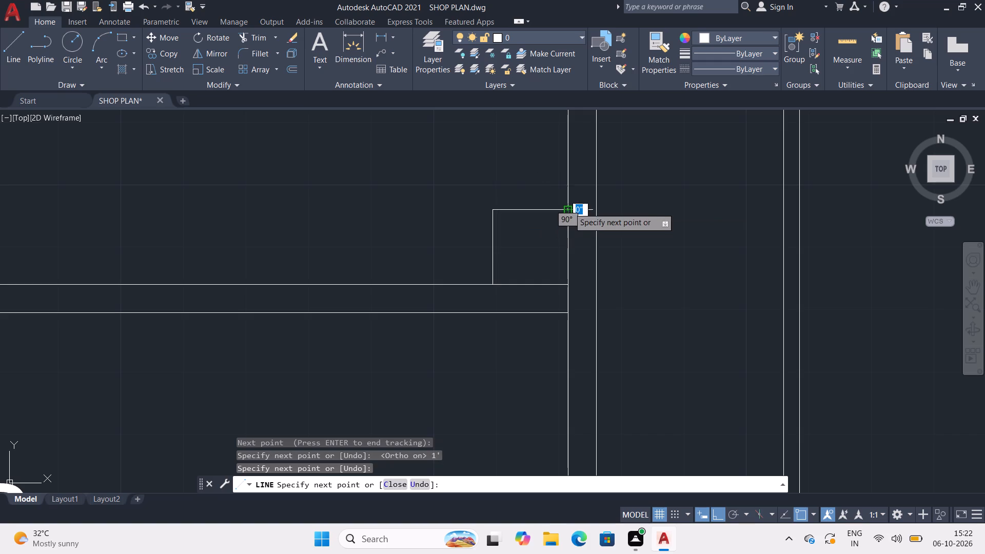
{"action": "key", "text": "Escape"}
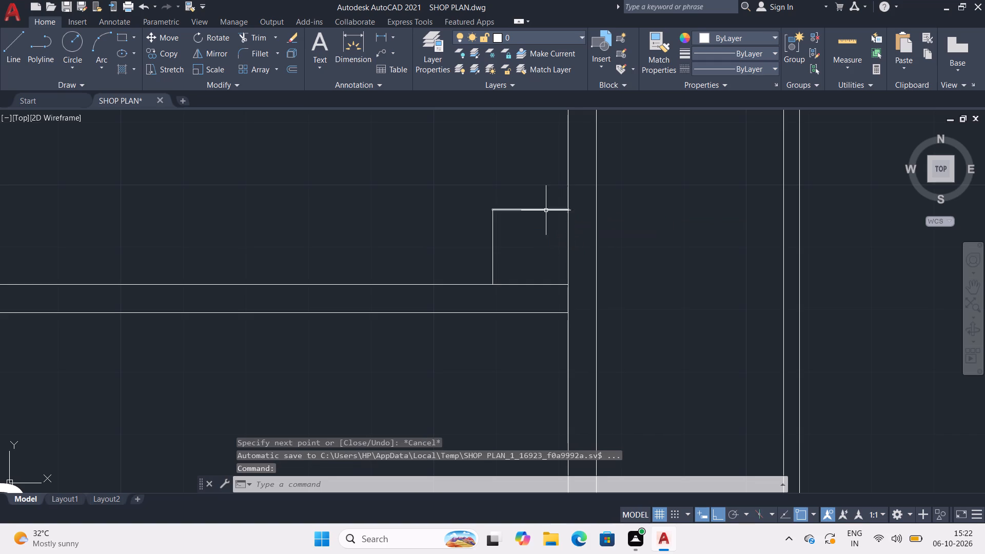
Join the two lines of the L-shaped outline into one polyline.
{"action": "left_click", "coordinate": [546, 211]}
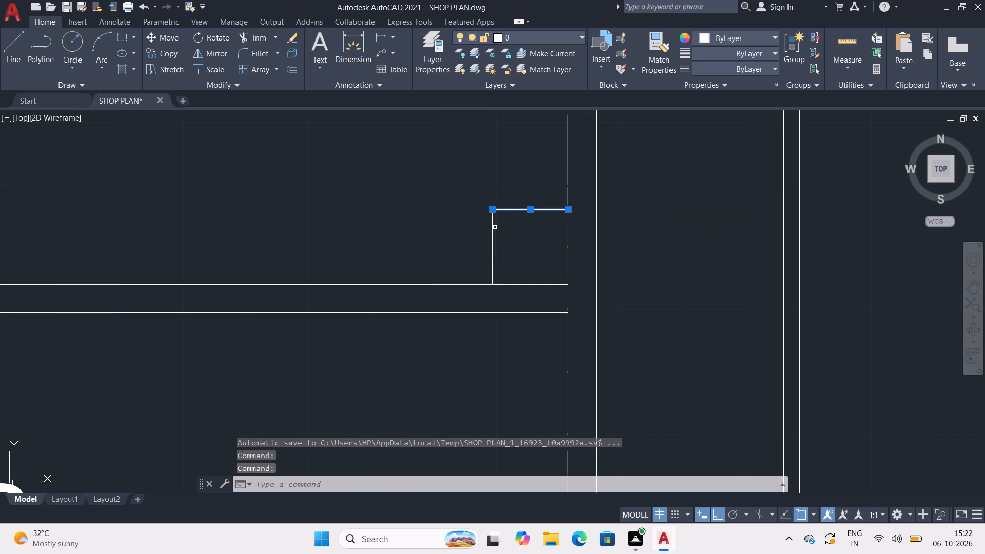
{"action": "left_click", "coordinate": [492, 228]}
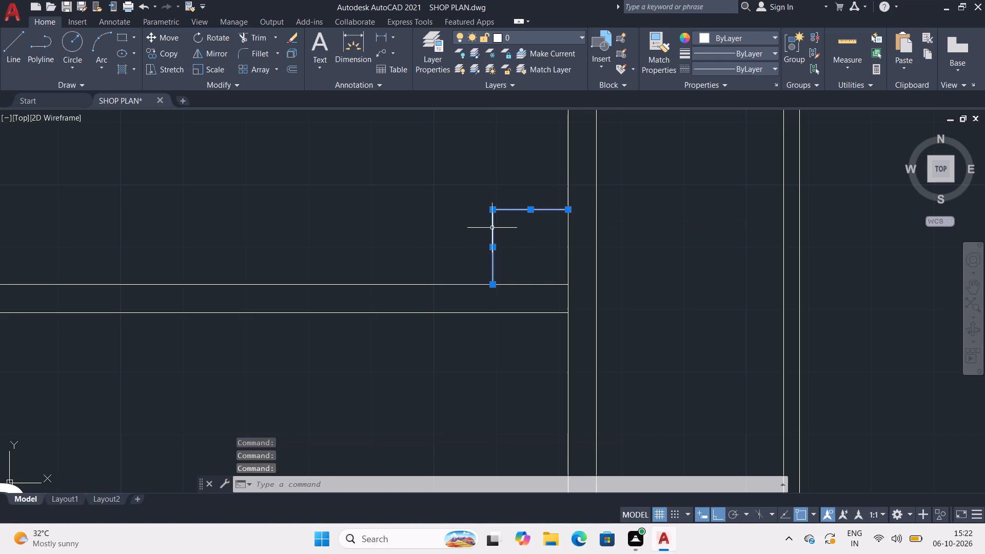
{"action": "key", "text": "j"}
{"action": "key", "text": "Return"}
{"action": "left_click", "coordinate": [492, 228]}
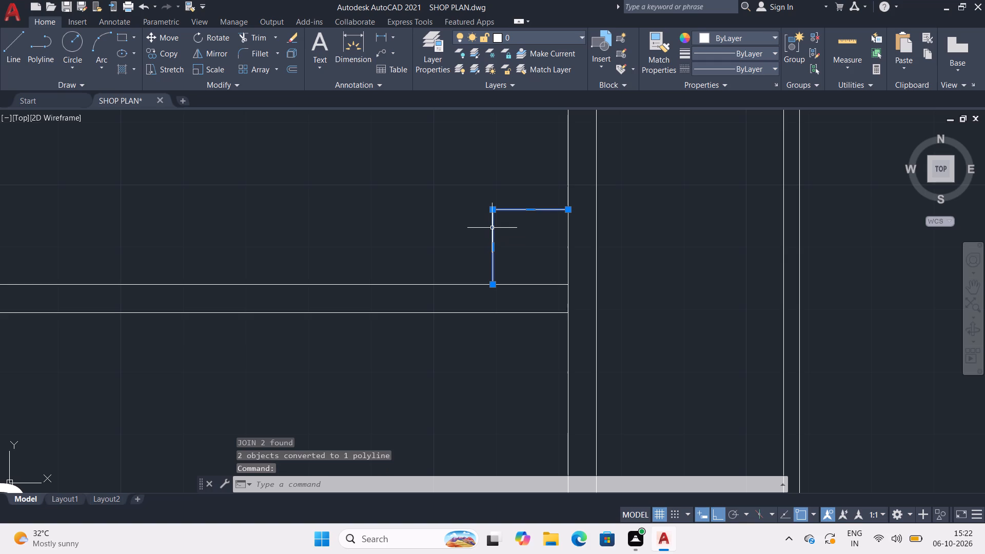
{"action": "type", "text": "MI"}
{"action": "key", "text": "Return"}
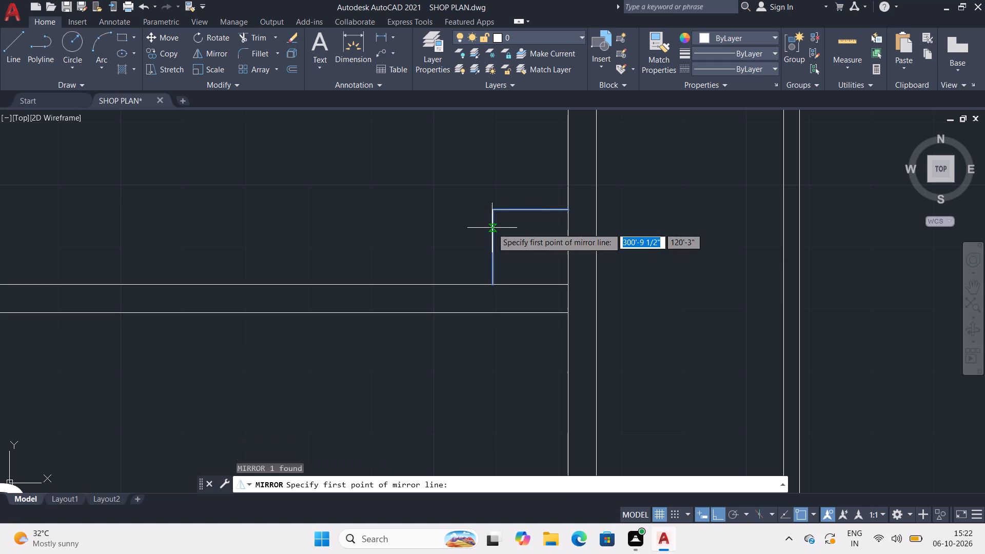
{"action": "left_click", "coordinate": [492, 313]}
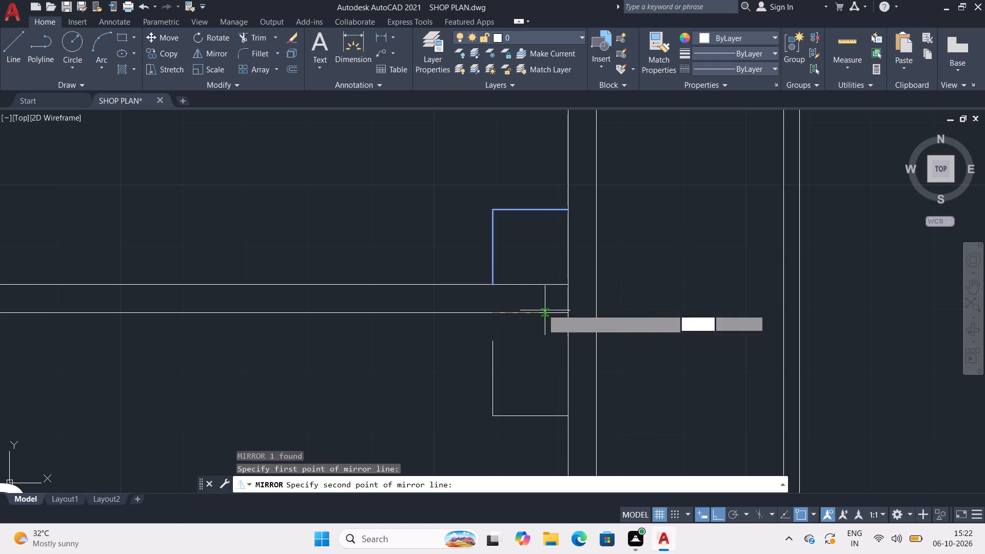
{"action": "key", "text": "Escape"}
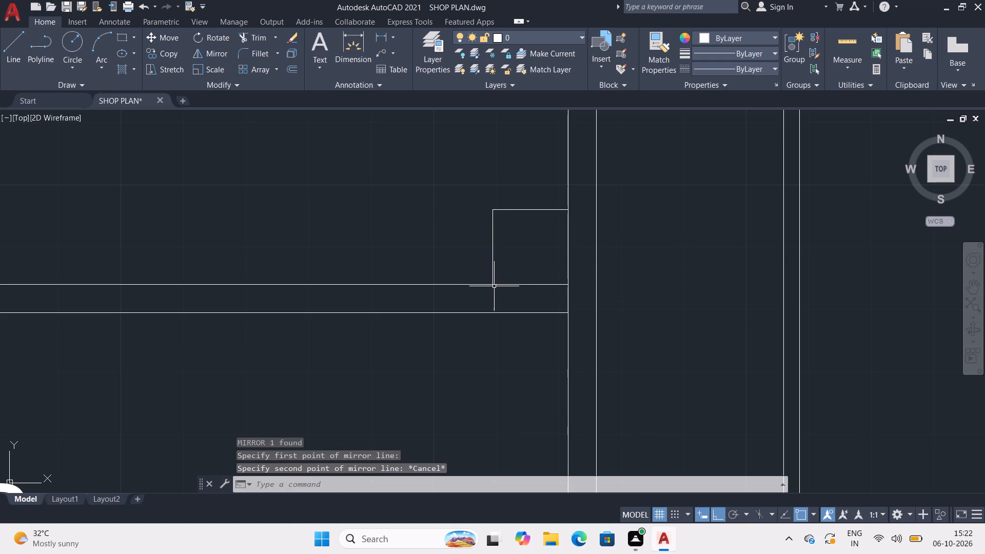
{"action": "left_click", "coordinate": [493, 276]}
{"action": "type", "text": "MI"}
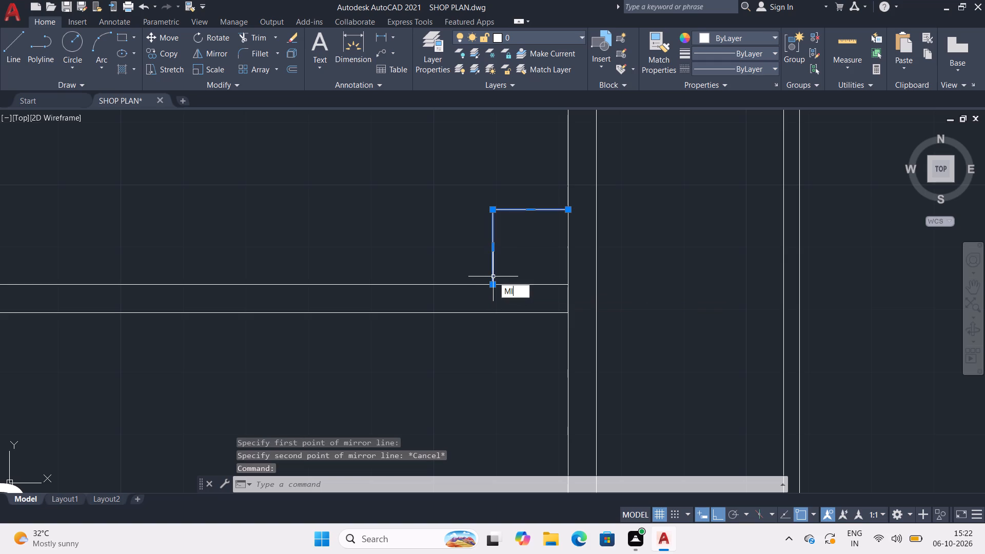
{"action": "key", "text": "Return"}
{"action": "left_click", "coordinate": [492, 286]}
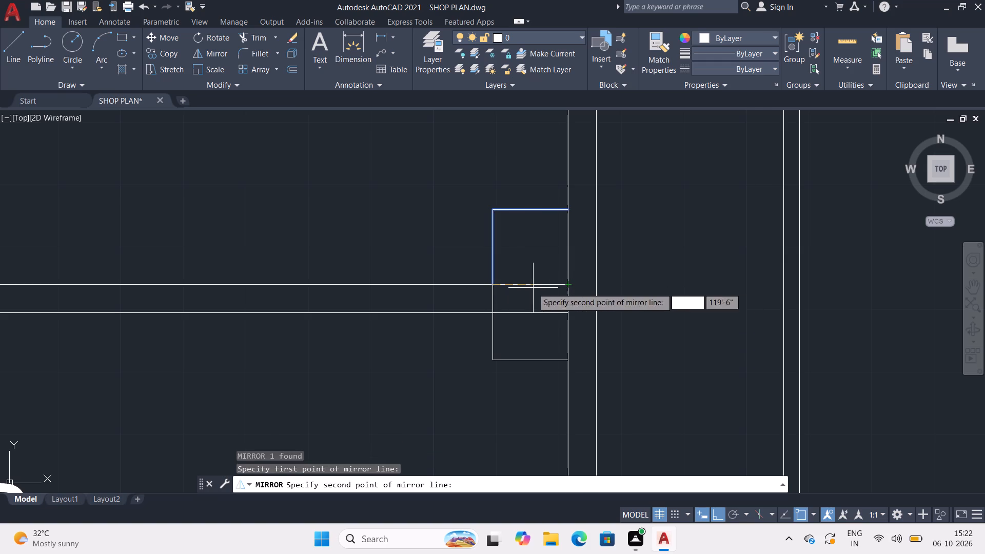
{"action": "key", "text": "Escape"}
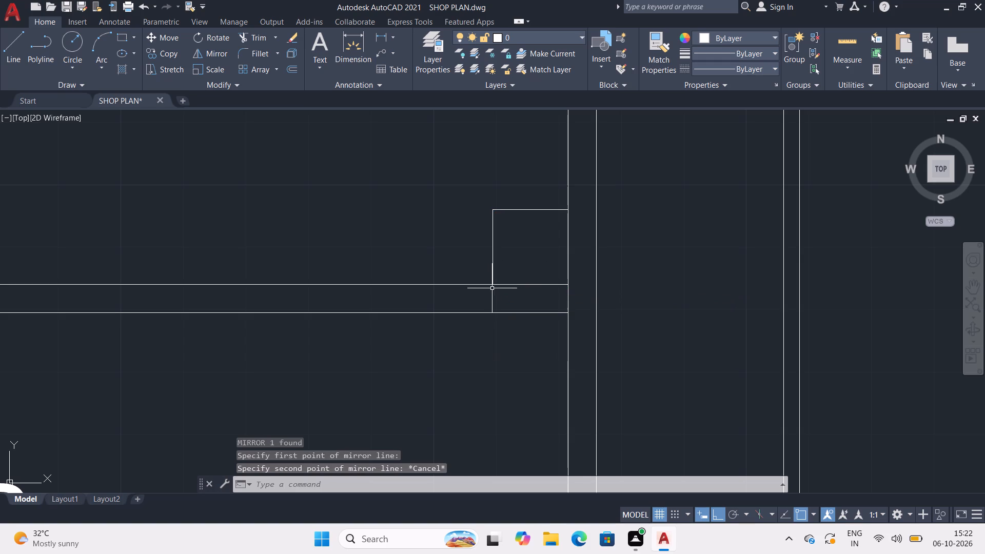
Mirror the L-shaped outline below the partition about the partition's lower line, keeping the original.
{"action": "left_click", "coordinate": [491, 260]}
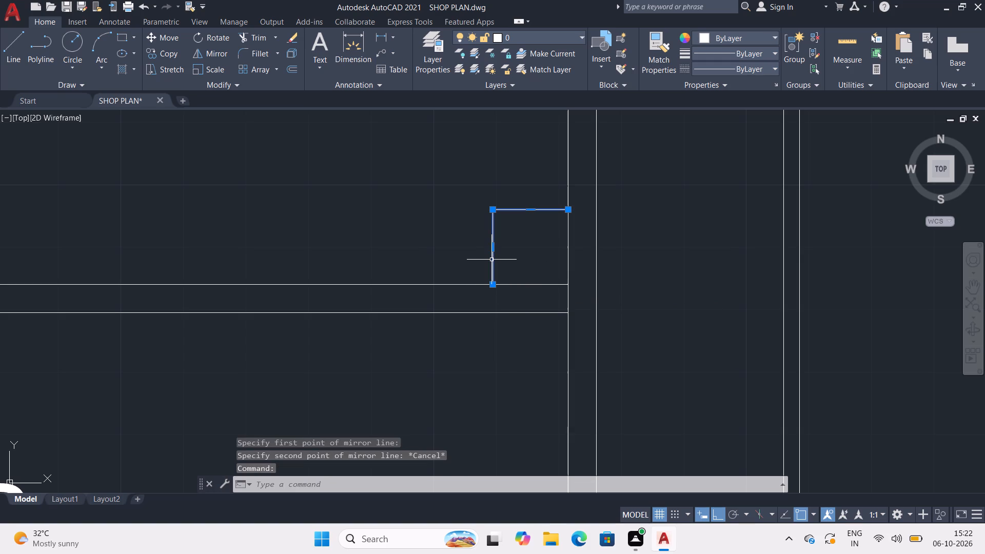
{"action": "type", "text": "MI"}
{"action": "key", "text": "Return"}
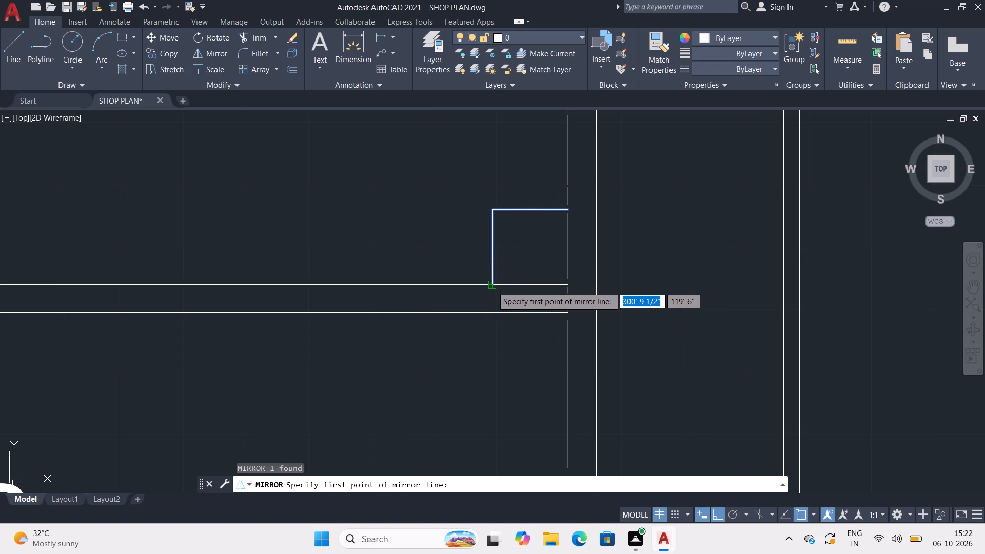
{"action": "left_click", "coordinate": [493, 312]}
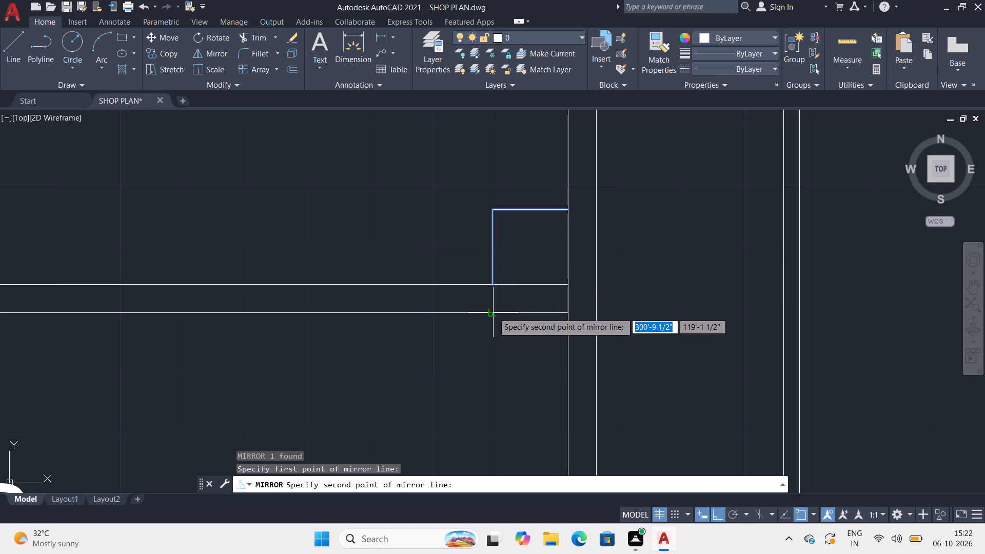
{"action": "left_click", "coordinate": [564, 312]}
{"action": "left_click_drag", "start_coordinate": [579, 352], "coordinate": [564, 312]}
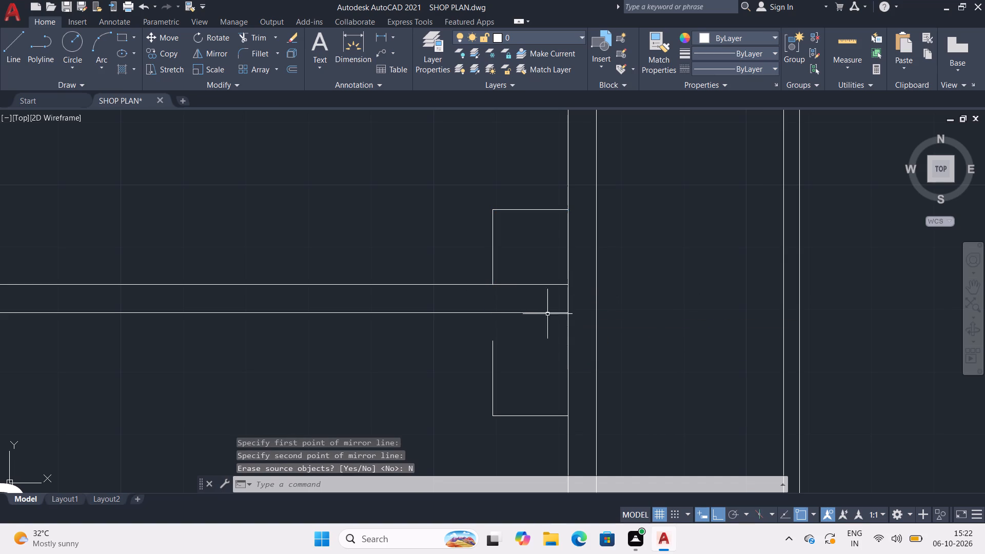
Move the lower L-shaped outline up by its corner and free end until it meets the partition's lower line.
{"action": "left_click", "coordinate": [494, 359]}
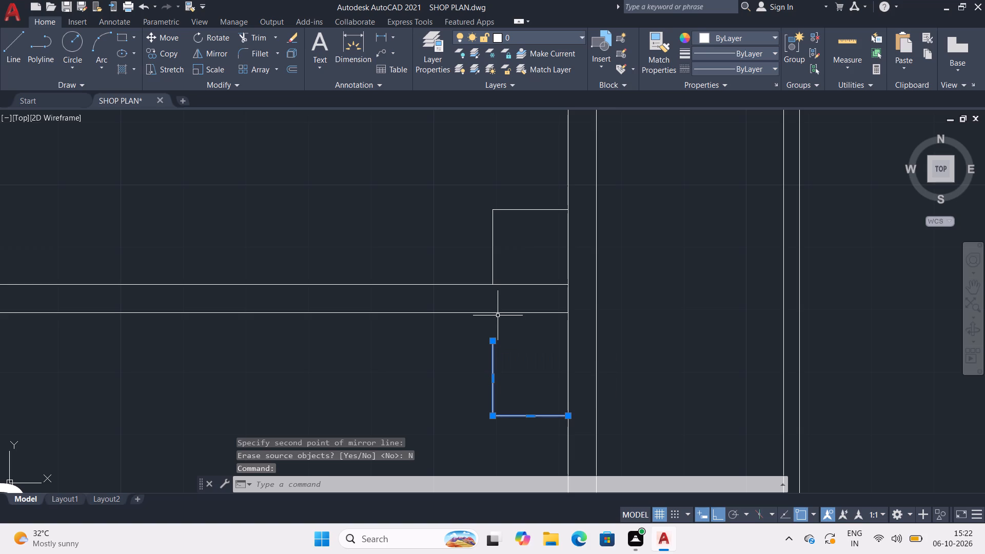
{"action": "key", "text": "m"}
{"action": "key", "text": "Return"}
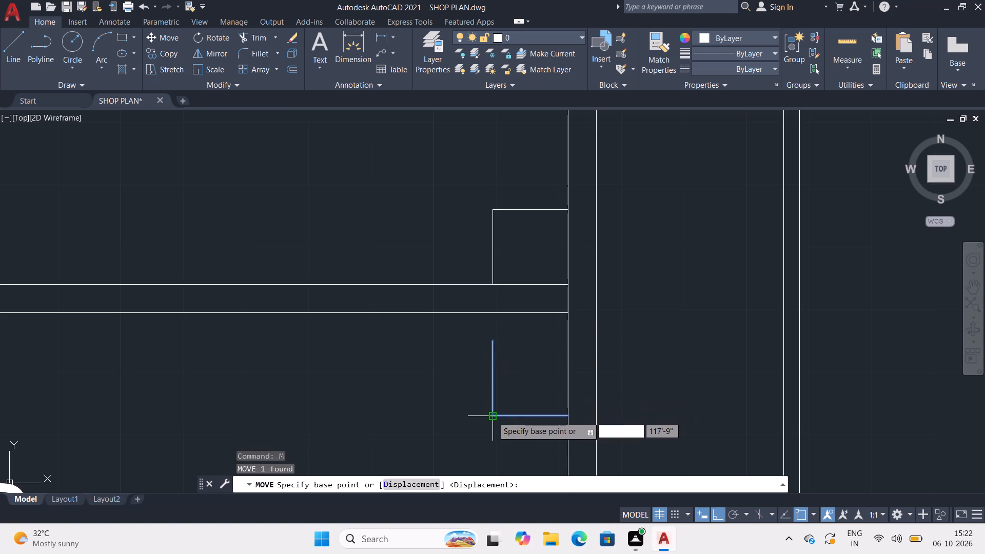
{"action": "left_click", "coordinate": [493, 417]}
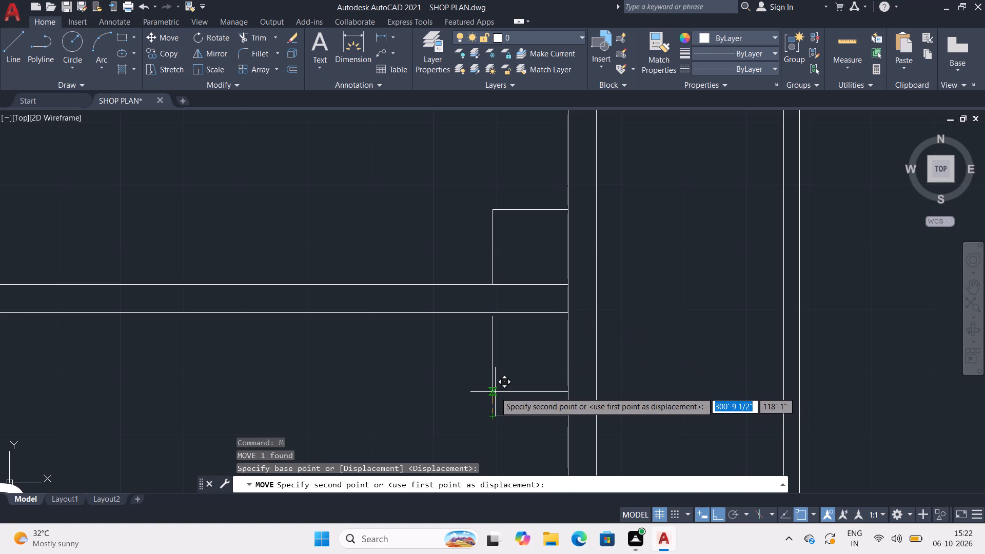
{"action": "left_click", "coordinate": [497, 389]}
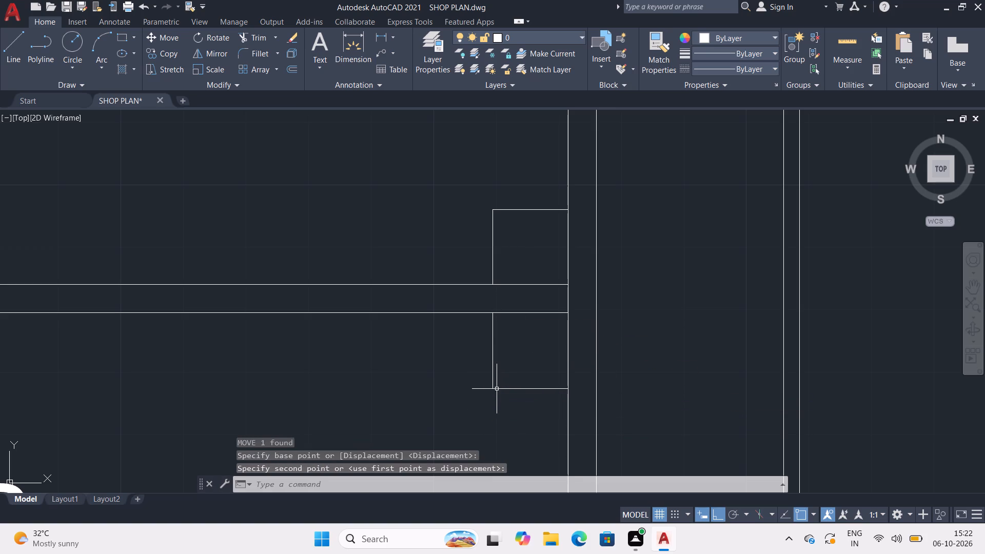
{"action": "scroll", "coordinate": [503, 331], "scroll_direction": "up", "scroll_amount": 3}
{"action": "scroll", "coordinate": [482, 263], "scroll_direction": "up", "scroll_amount": 1}
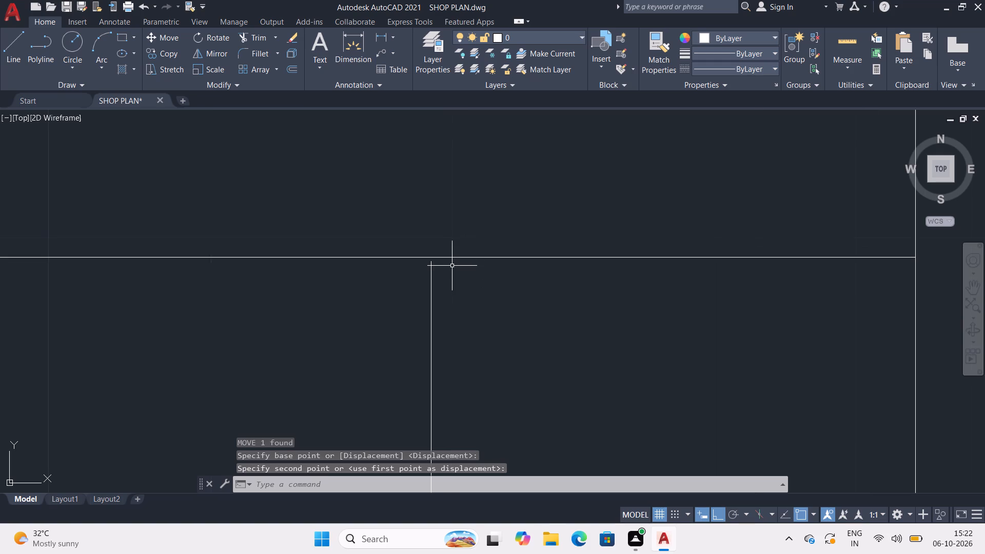
{"action": "scroll", "coordinate": [450, 269], "scroll_direction": "up", "scroll_amount": 2}
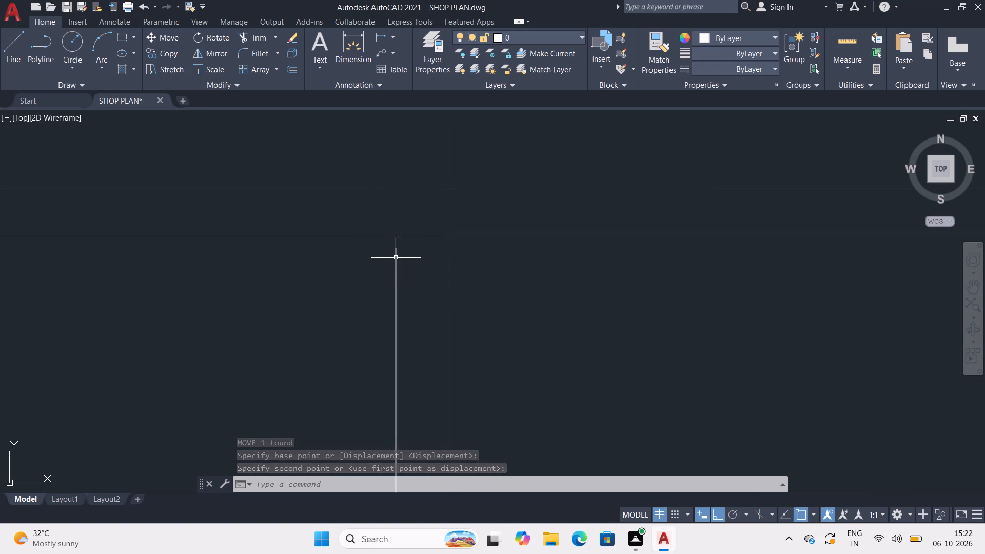
{"action": "left_click", "coordinate": [396, 258]}
{"action": "key", "text": "m"}
{"action": "key", "text": "Return"}
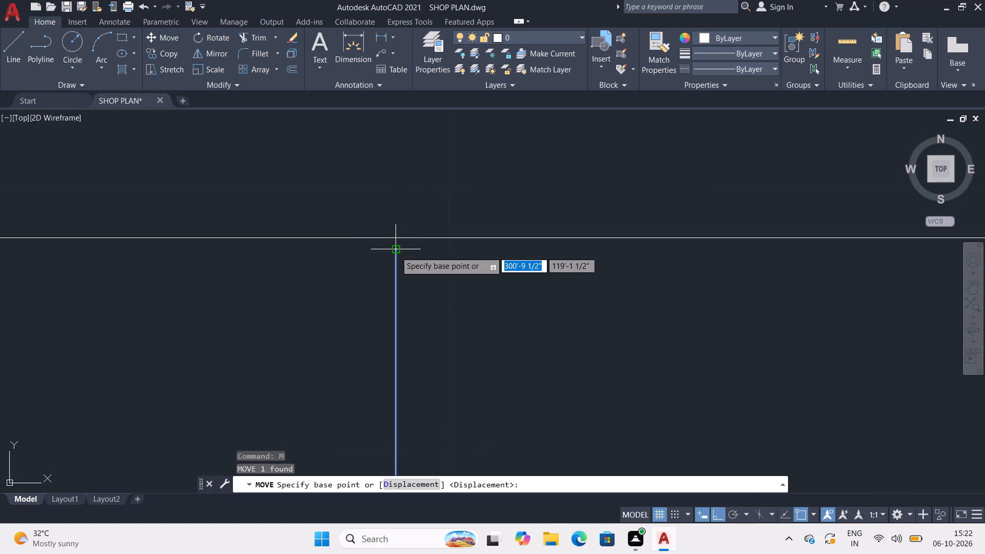
{"action": "left_click", "coordinate": [396, 250]}
{"action": "left_click", "coordinate": [396, 241]}
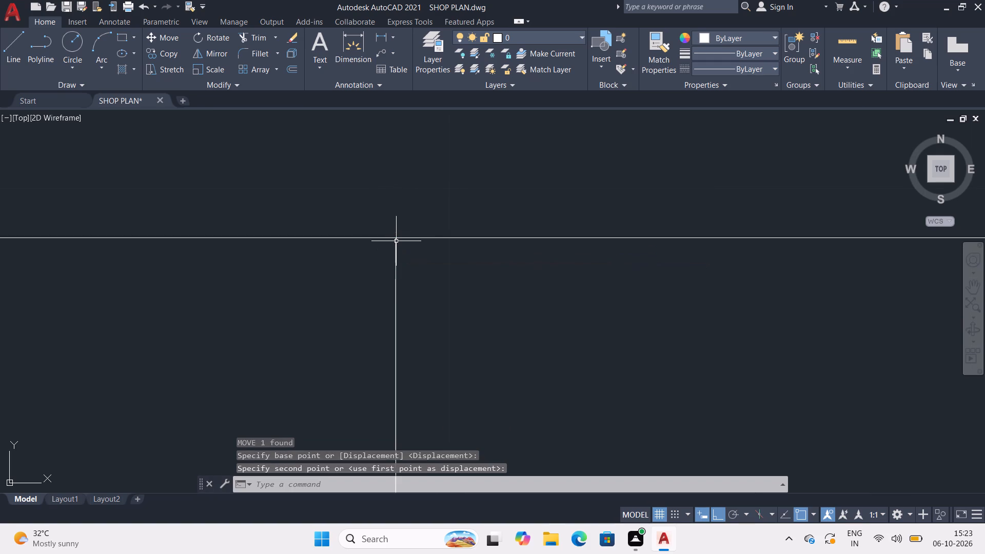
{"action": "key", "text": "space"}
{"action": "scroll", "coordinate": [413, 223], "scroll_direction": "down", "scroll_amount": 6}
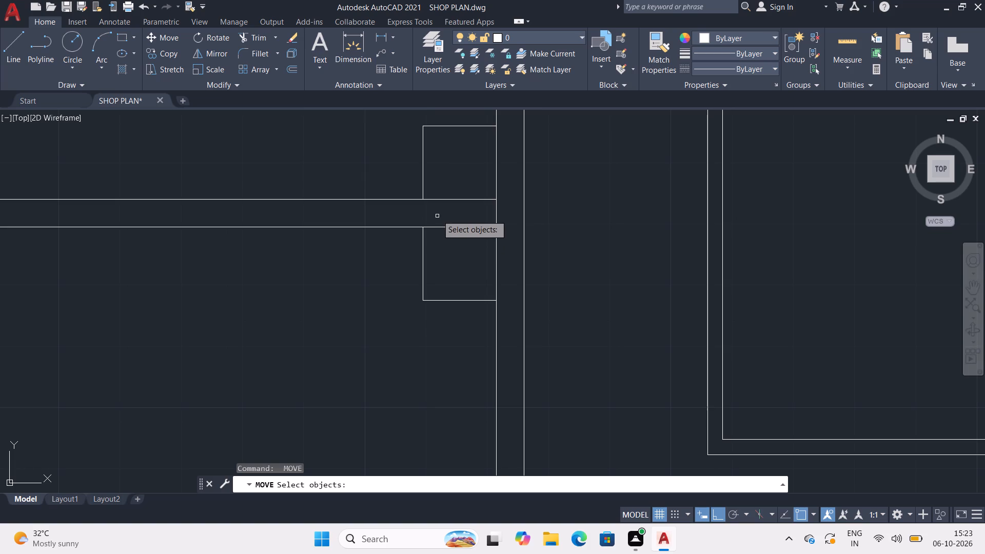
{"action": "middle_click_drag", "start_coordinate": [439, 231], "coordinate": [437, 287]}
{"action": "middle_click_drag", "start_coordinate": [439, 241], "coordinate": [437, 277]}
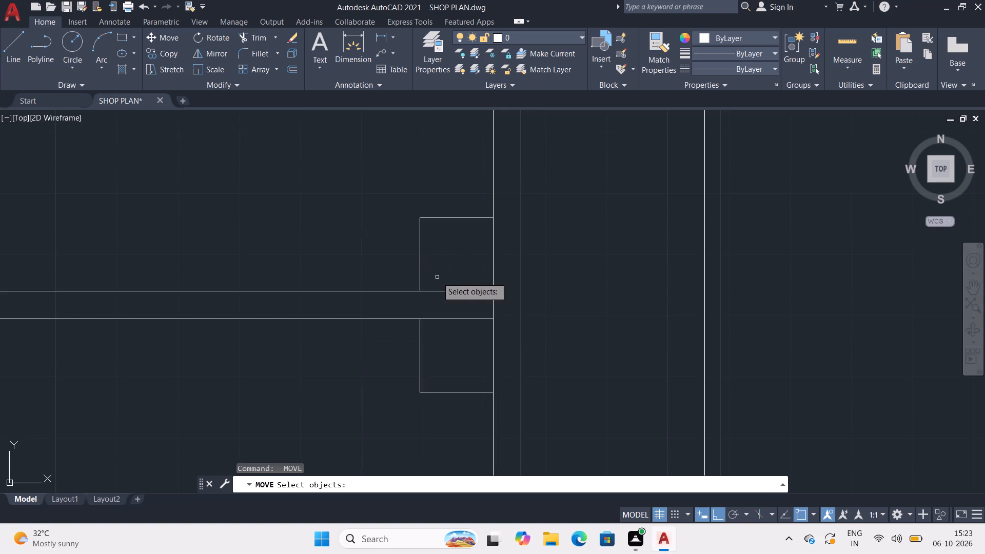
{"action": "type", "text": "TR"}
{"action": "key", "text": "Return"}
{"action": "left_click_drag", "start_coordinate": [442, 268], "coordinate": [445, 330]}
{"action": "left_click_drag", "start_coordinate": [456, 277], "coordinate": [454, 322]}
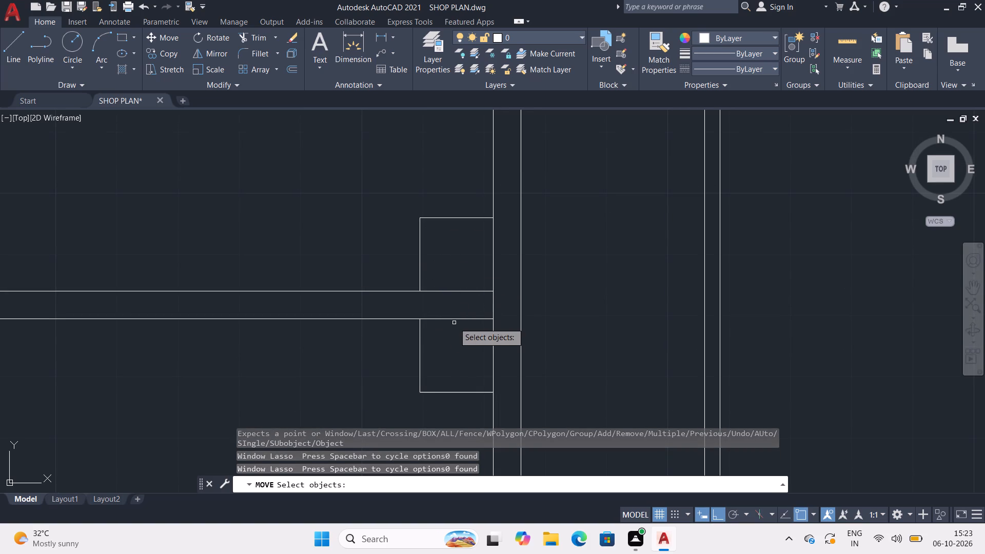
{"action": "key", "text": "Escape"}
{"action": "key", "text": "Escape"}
Trim both partition lines between the two L-shaped outlines and the corridor wall.
{"action": "type", "text": "TR"}
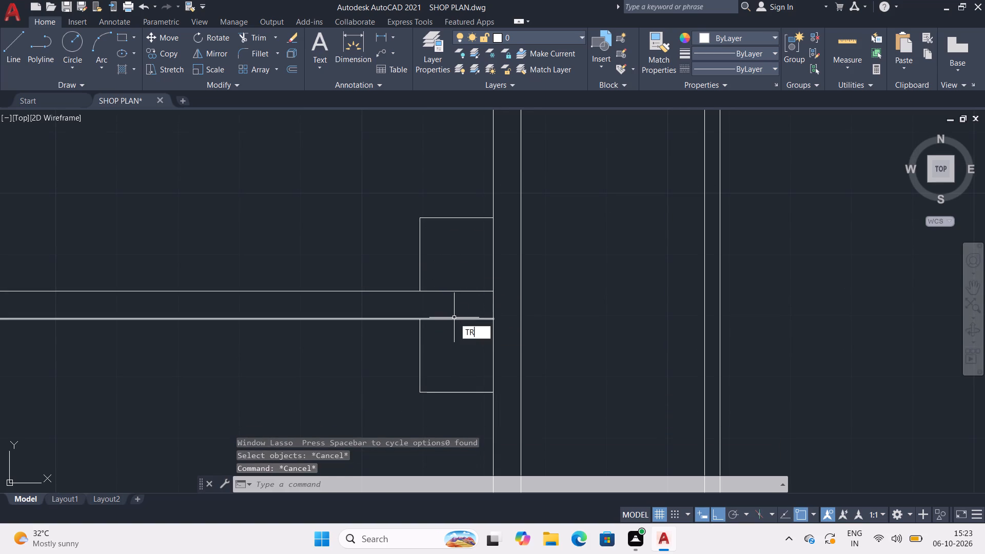
{"action": "key", "text": "Return"}
{"action": "left_click_drag", "start_coordinate": [458, 282], "coordinate": [459, 337]}
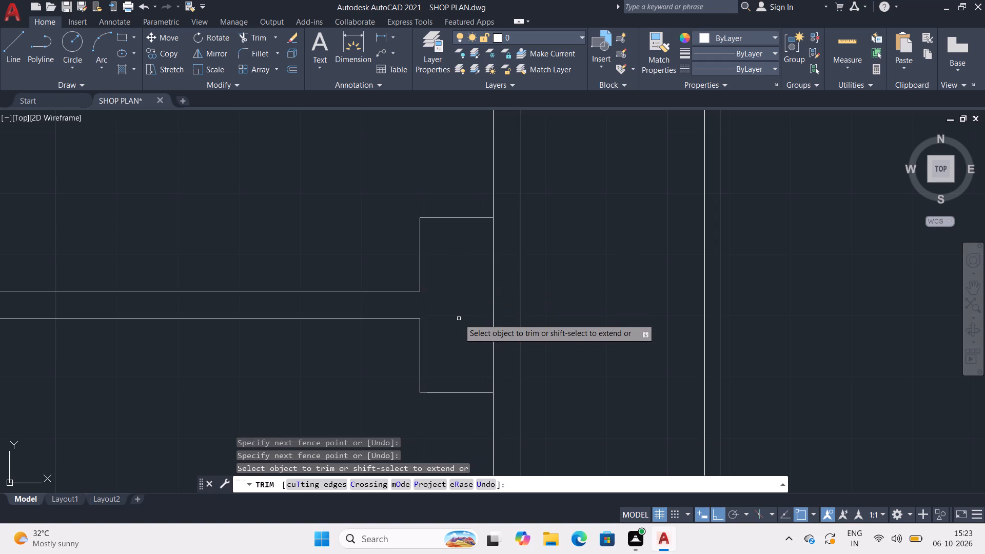
{"action": "key", "text": "Escape"}
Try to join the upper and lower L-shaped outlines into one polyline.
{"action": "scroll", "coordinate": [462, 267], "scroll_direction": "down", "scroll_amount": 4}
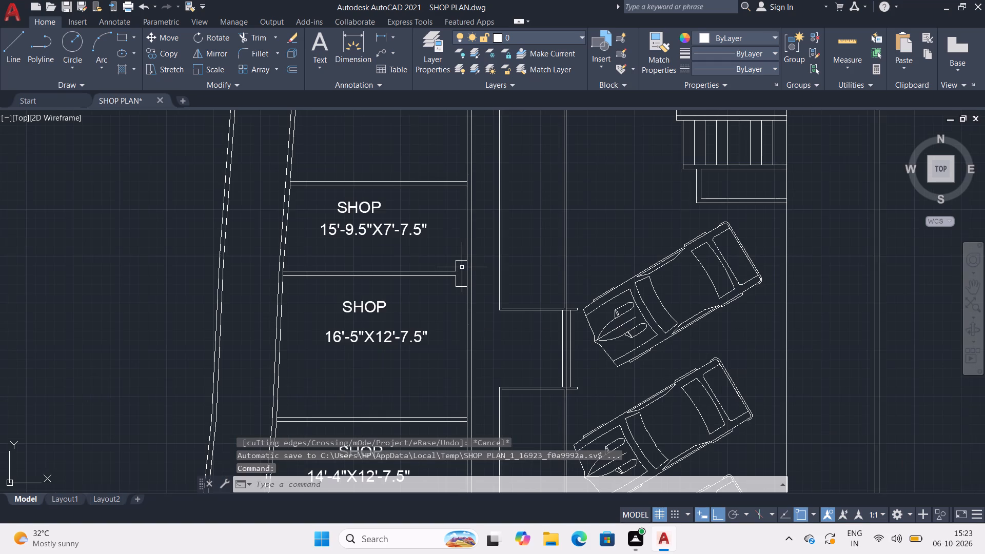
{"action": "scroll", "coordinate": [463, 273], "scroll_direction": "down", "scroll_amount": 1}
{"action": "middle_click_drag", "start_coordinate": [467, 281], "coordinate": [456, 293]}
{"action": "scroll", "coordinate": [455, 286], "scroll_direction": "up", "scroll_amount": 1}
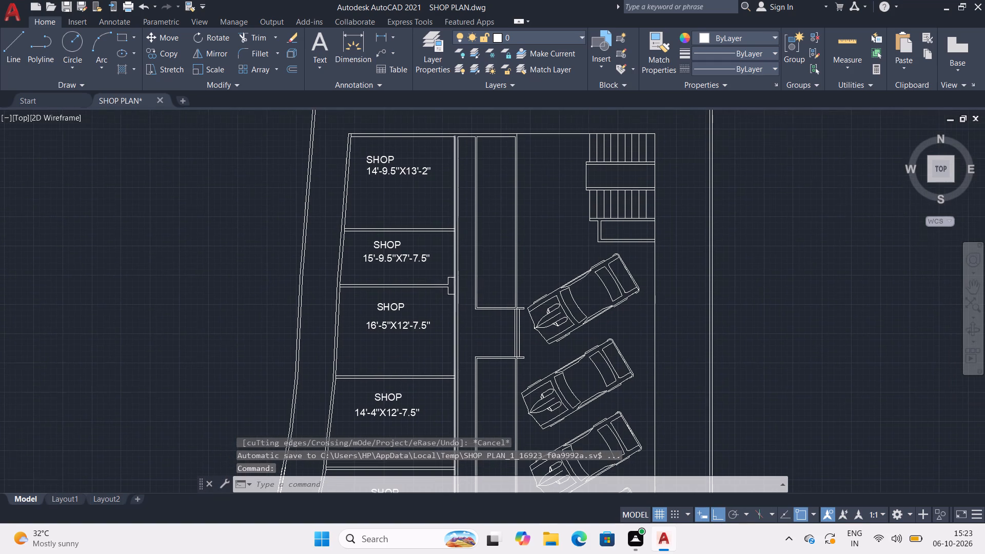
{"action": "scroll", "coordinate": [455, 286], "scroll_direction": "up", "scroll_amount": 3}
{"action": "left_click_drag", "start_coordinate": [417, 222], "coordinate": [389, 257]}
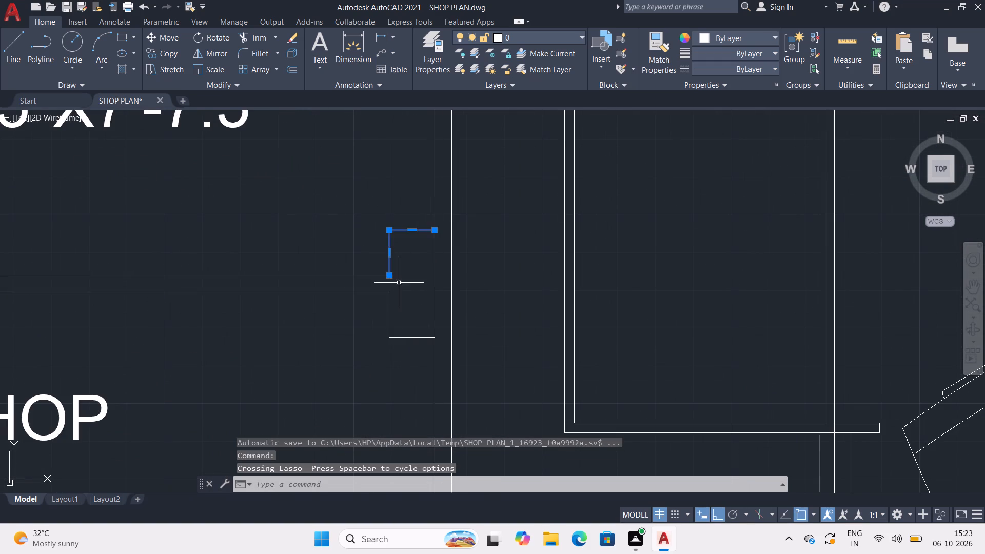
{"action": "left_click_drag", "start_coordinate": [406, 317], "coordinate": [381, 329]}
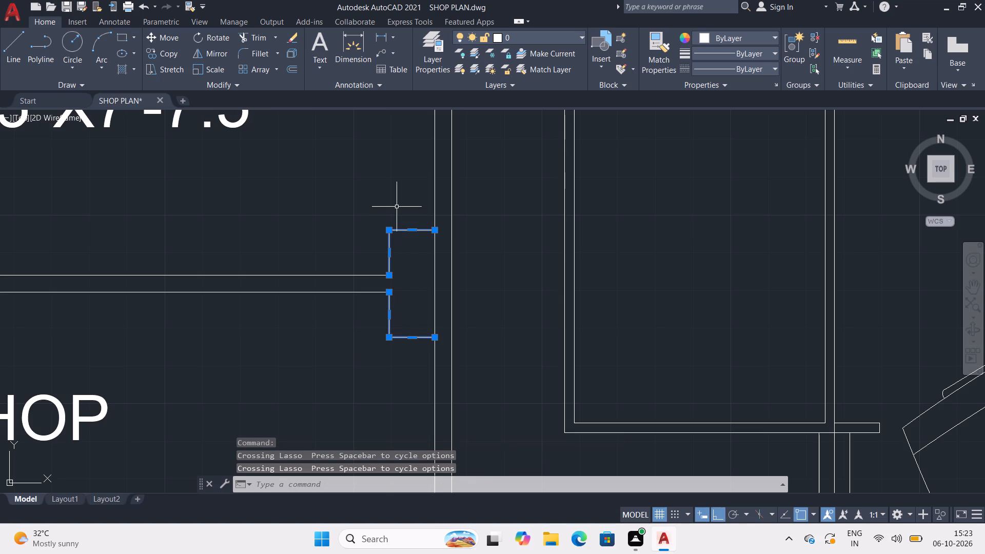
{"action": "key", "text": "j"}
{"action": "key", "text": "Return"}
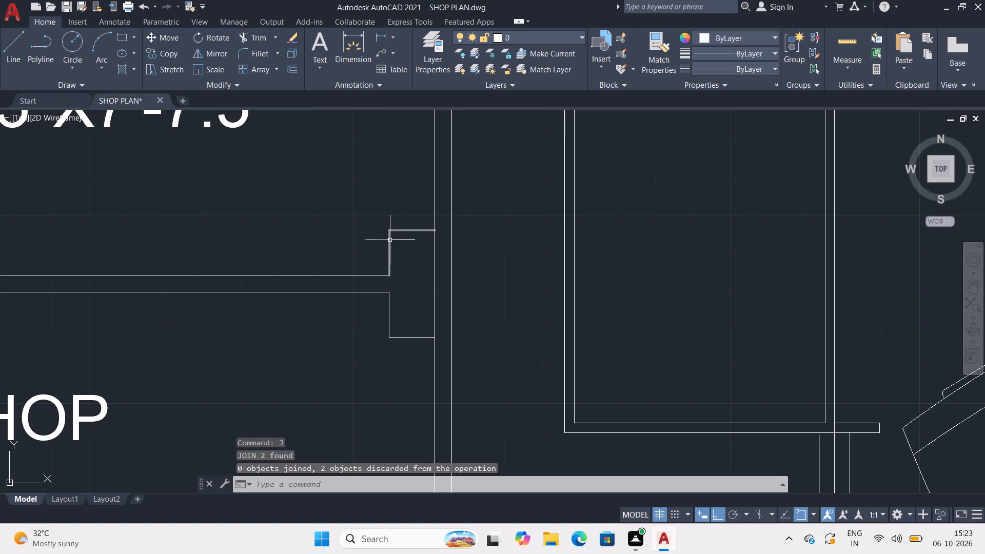
Copy both L-shaped outlines and paste them around the partition above the 15'-9.5"X7'-7.5" shop, against the corridor wall.
{"action": "left_click", "coordinate": [389, 241]}
{"action": "left_click", "coordinate": [388, 301]}
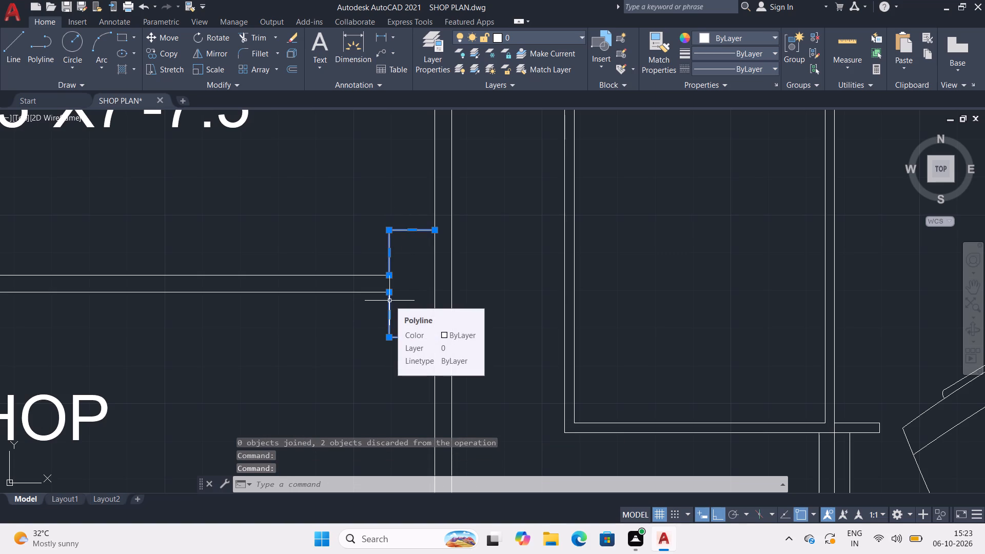
{"action": "key", "text": "ctrl+c"}
{"action": "key", "text": "ctrl+v"}
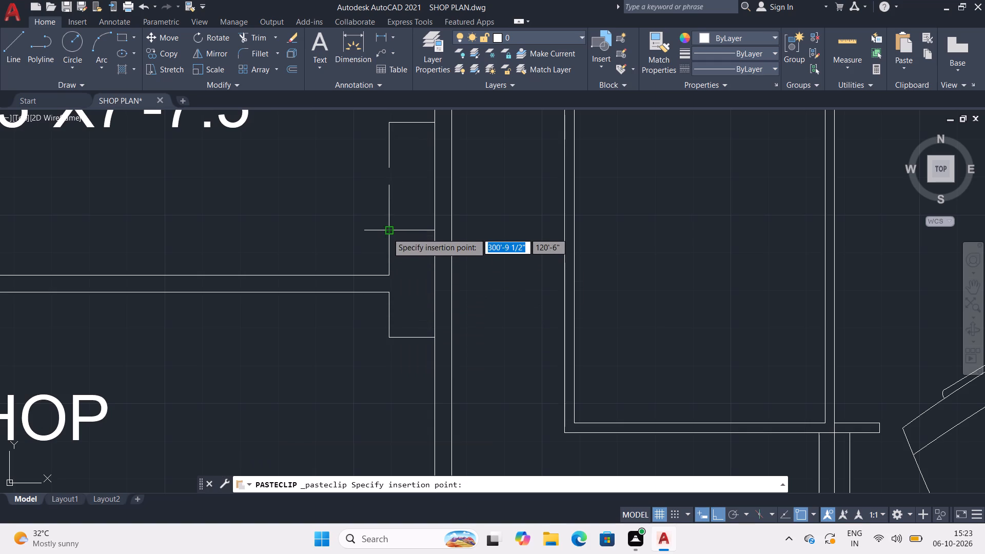
{"action": "middle_click_drag", "start_coordinate": [384, 322], "coordinate": [372, 470]}
{"action": "middle_click_drag", "start_coordinate": [387, 206], "coordinate": [373, 512]}
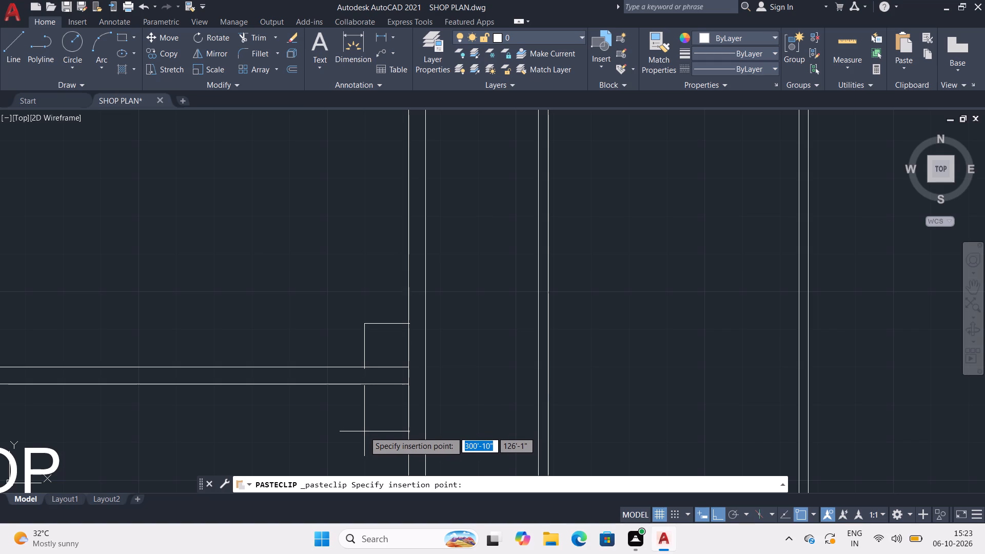
{"action": "scroll", "coordinate": [364, 431], "scroll_direction": "up", "scroll_amount": 3}
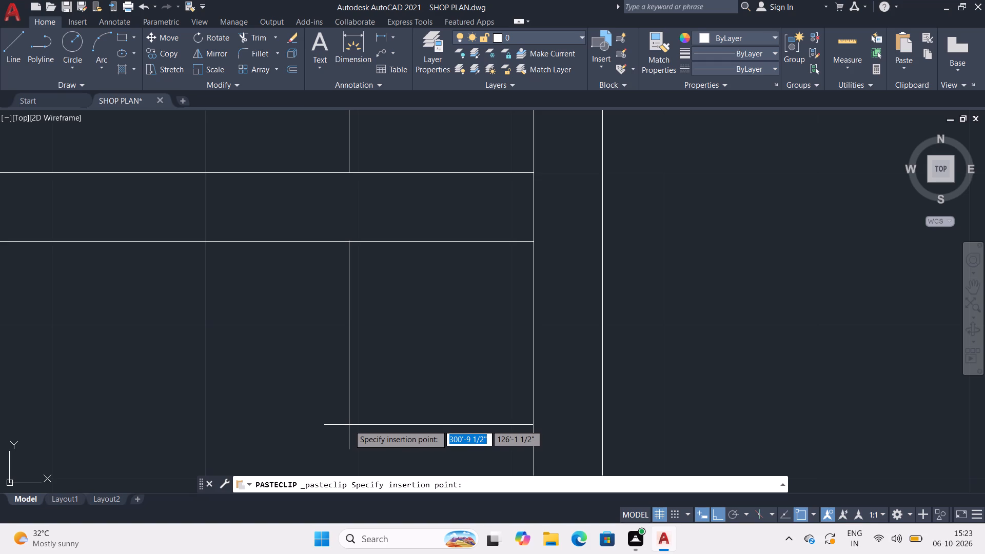
{"action": "left_click", "coordinate": [349, 425]}
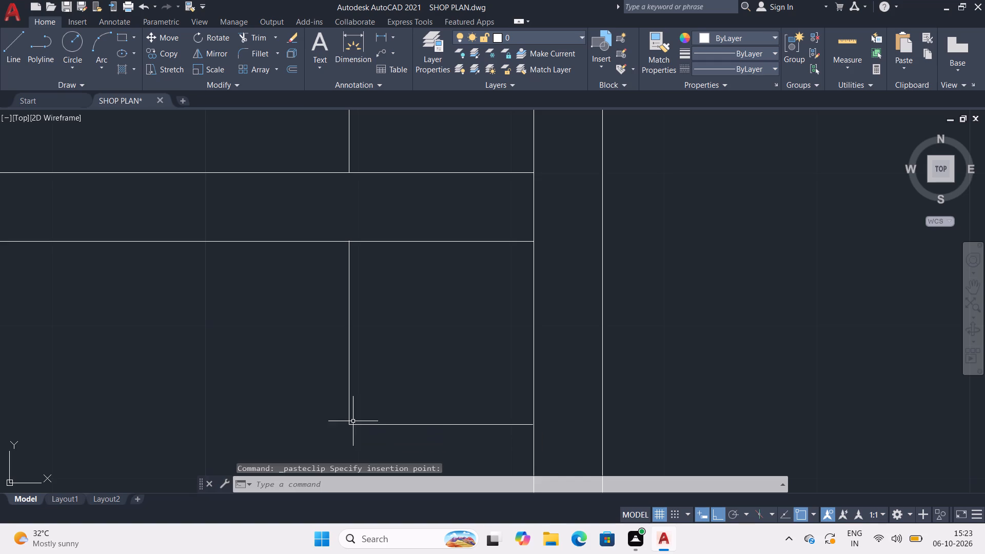
Extend the horizontal lines of both pasted outlines to the corridor wall.
{"action": "scroll", "coordinate": [517, 432], "scroll_direction": "up", "scroll_amount": 4}
{"action": "type", "text": "EX"}
{"action": "key", "text": "Return"}
{"action": "left_click_drag", "start_coordinate": [537, 355], "coordinate": [536, 400]}
{"action": "scroll", "coordinate": [521, 295], "scroll_direction": "down", "scroll_amount": 3}
{"action": "middle_click_drag", "start_coordinate": [499, 249], "coordinate": [484, 462]}
{"action": "middle_click_drag", "start_coordinate": [443, 173], "coordinate": [433, 420]}
{"action": "middle_click_drag", "start_coordinate": [445, 171], "coordinate": [434, 388]}
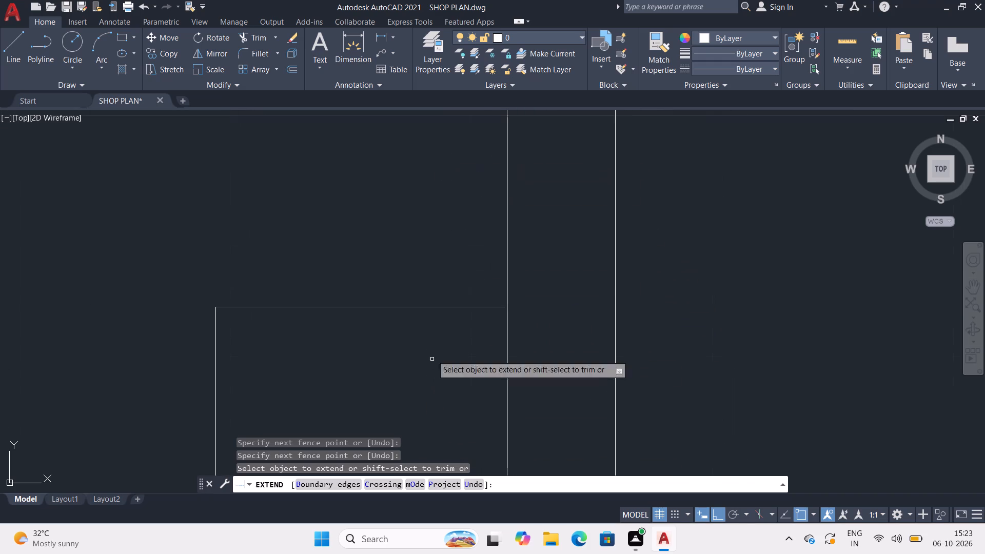
{"action": "left_click_drag", "start_coordinate": [438, 227], "coordinate": [430, 354]}
{"action": "scroll", "coordinate": [424, 265], "scroll_direction": "down", "scroll_amount": 3}
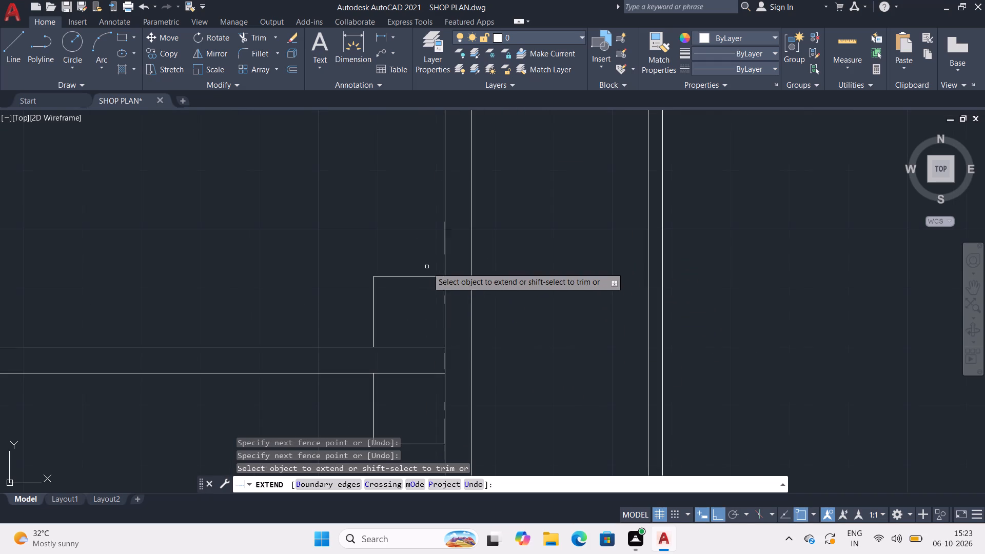
Paste the pair of L-shaped outlines around the partition above the 14'-4"X12'-7.5" shop, beside the corridor wall.
{"action": "middle_click_drag", "start_coordinate": [442, 294], "coordinate": [425, 76]}
{"action": "scroll", "coordinate": [442, 244], "scroll_direction": "down", "scroll_amount": 2}
{"action": "middle_click_drag", "start_coordinate": [435, 261], "coordinate": [418, 157]}
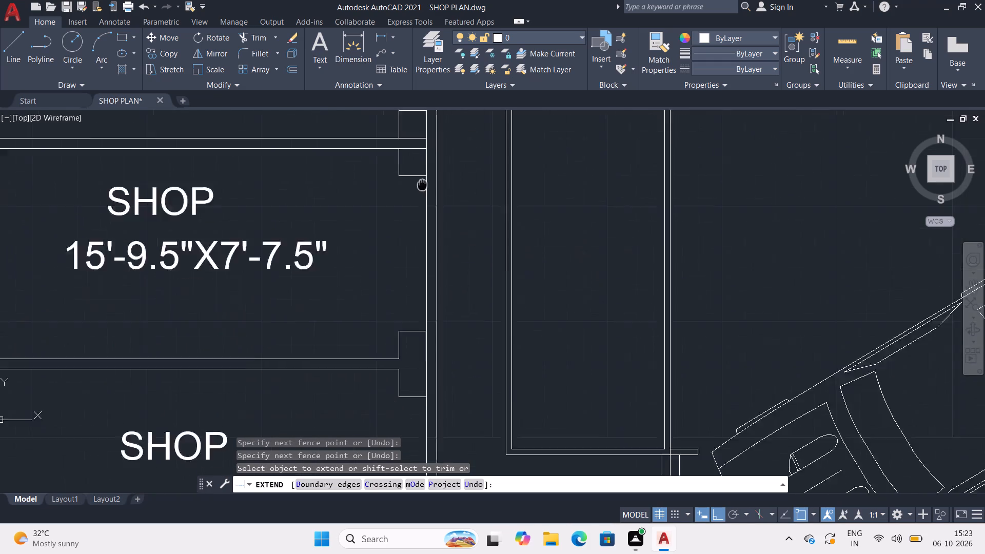
{"action": "middle_click_drag", "start_coordinate": [418, 157], "coordinate": [408, 109]}
{"action": "middle_click_drag", "start_coordinate": [429, 326], "coordinate": [424, 116]}
{"action": "middle_click_drag", "start_coordinate": [428, 286], "coordinate": [433, 101]}
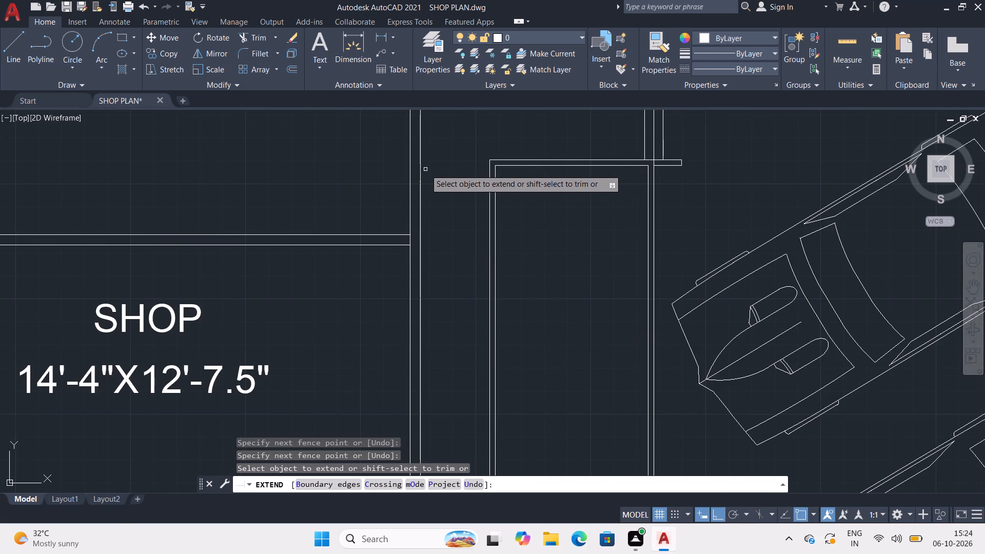
{"action": "key", "text": "Escape"}
{"action": "key", "text": "ctrl+v"}
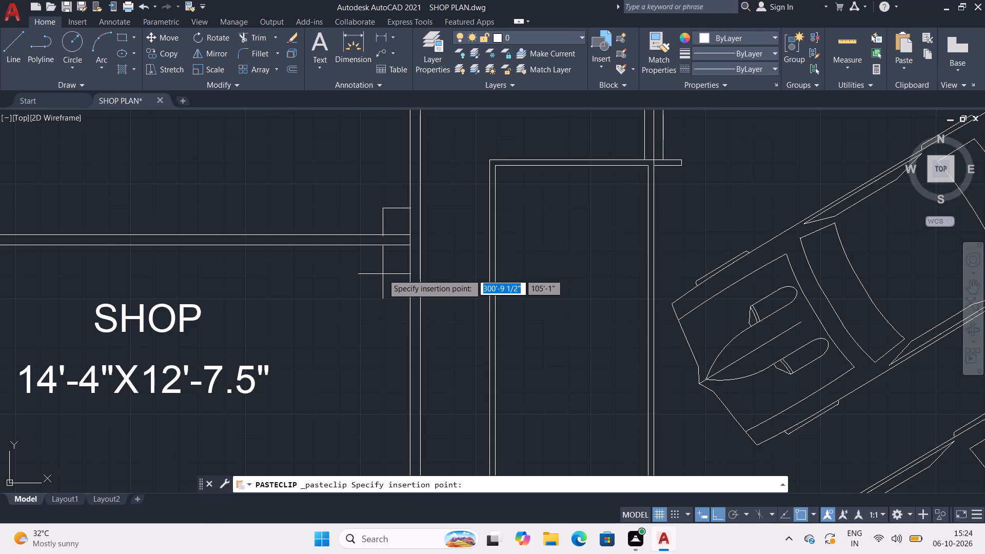
{"action": "scroll", "coordinate": [383, 274], "scroll_direction": "up", "scroll_amount": 2}
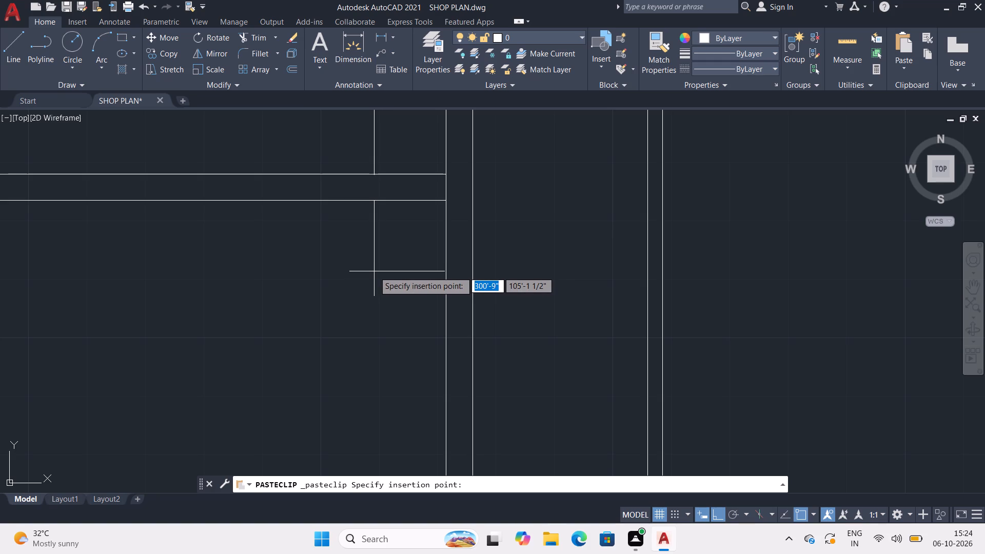
{"action": "left_click", "coordinate": [374, 270]}
Trim the end of the lower pasted outline's vertical line that overshoots the partition's lower line.
{"action": "middle_click_drag", "start_coordinate": [388, 179], "coordinate": [389, 233]}
{"action": "scroll", "coordinate": [371, 241], "scroll_direction": "up", "scroll_amount": 4}
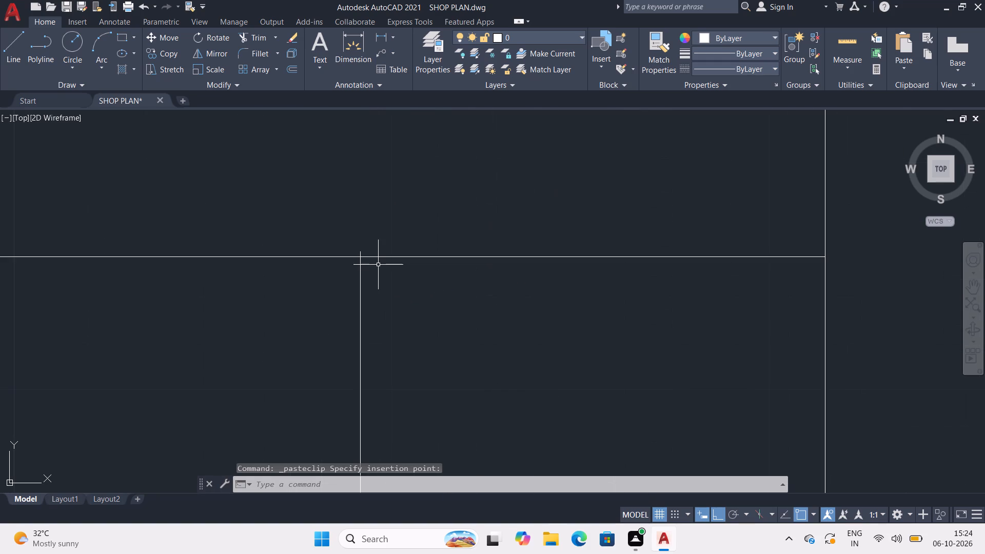
{"action": "type", "text": "TR"}
{"action": "key", "text": "Return"}
{"action": "left_click_drag", "start_coordinate": [376, 253], "coordinate": [358, 258]}
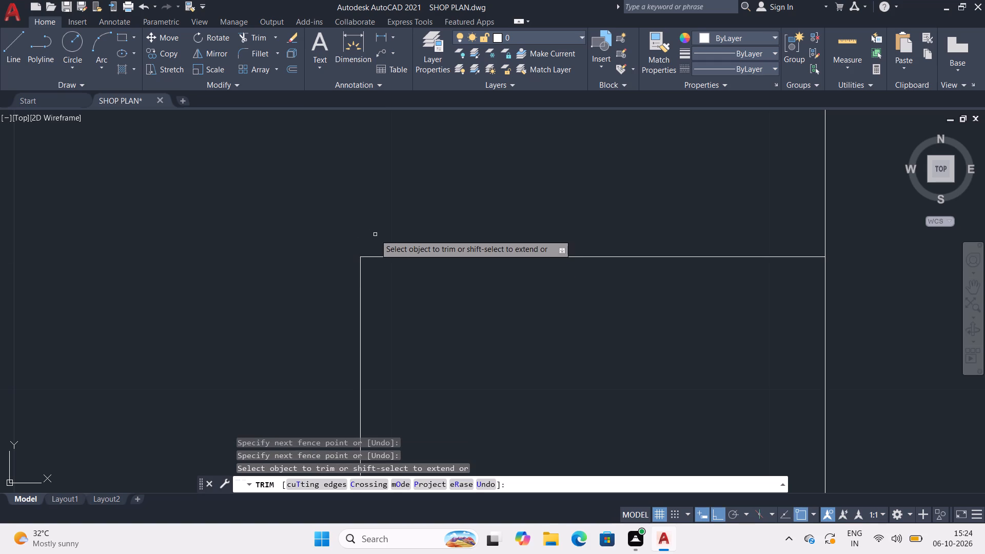
{"action": "key", "text": "ctrl+z"}
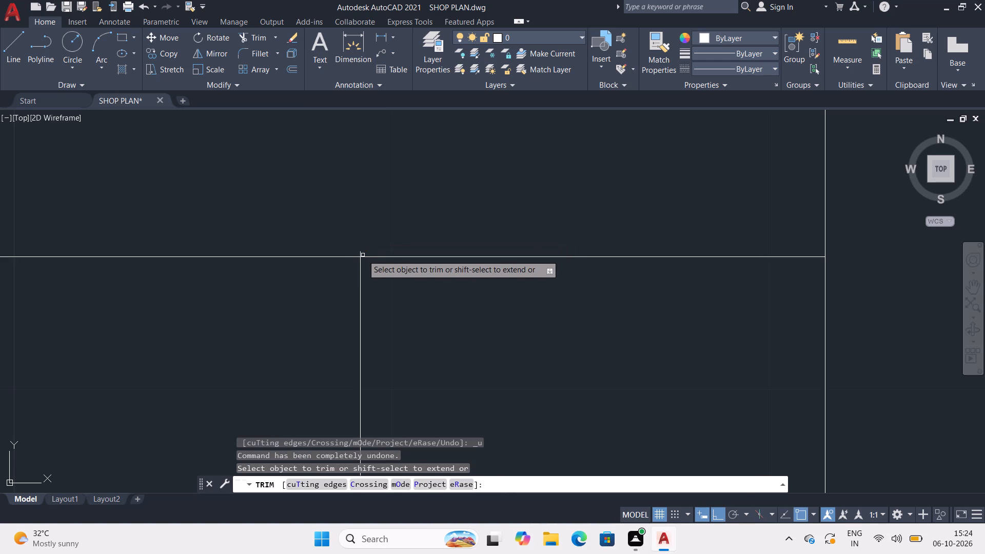
{"action": "left_click", "coordinate": [360, 254]}
{"action": "key", "text": "Escape"}
Extend the upper outline's vertical line down to the upper line of the partition above the 14'-4"X12'-7.5" shop.
{"action": "scroll", "coordinate": [370, 236], "scroll_direction": "down", "scroll_amount": 3}
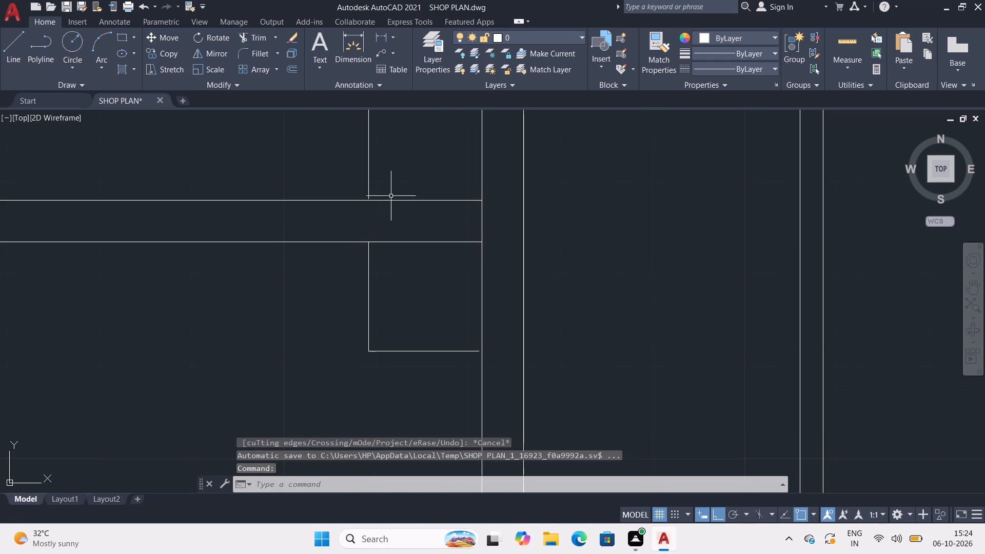
{"action": "scroll", "coordinate": [392, 195], "scroll_direction": "down", "scroll_amount": 3}
{"action": "middle_click_drag", "start_coordinate": [392, 195], "coordinate": [400, 215]}
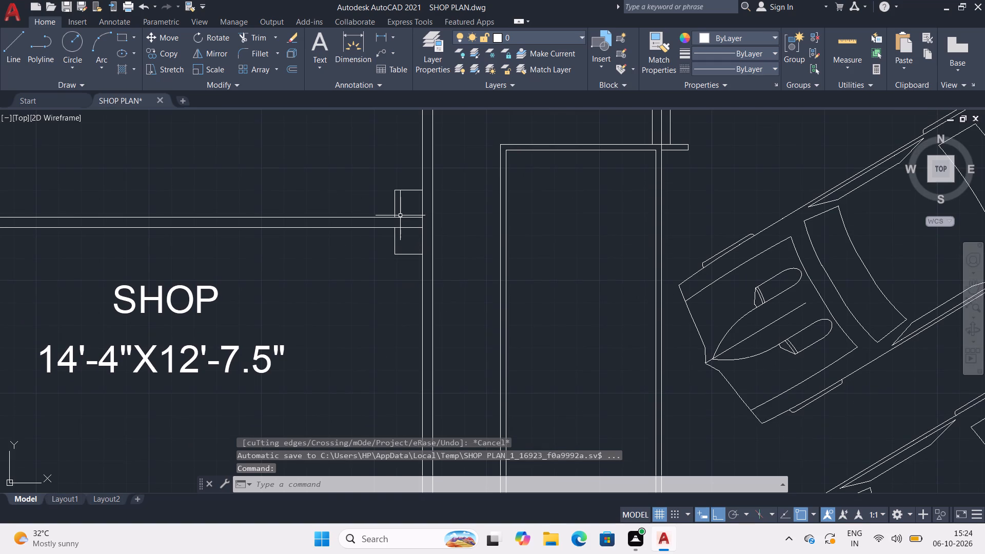
{"action": "scroll", "coordinate": [400, 214], "scroll_direction": "up", "scroll_amount": 5}
{"action": "type", "text": "EX"}
{"action": "key", "text": "Return"}
{"action": "left_click_drag", "start_coordinate": [395, 209], "coordinate": [326, 225]}
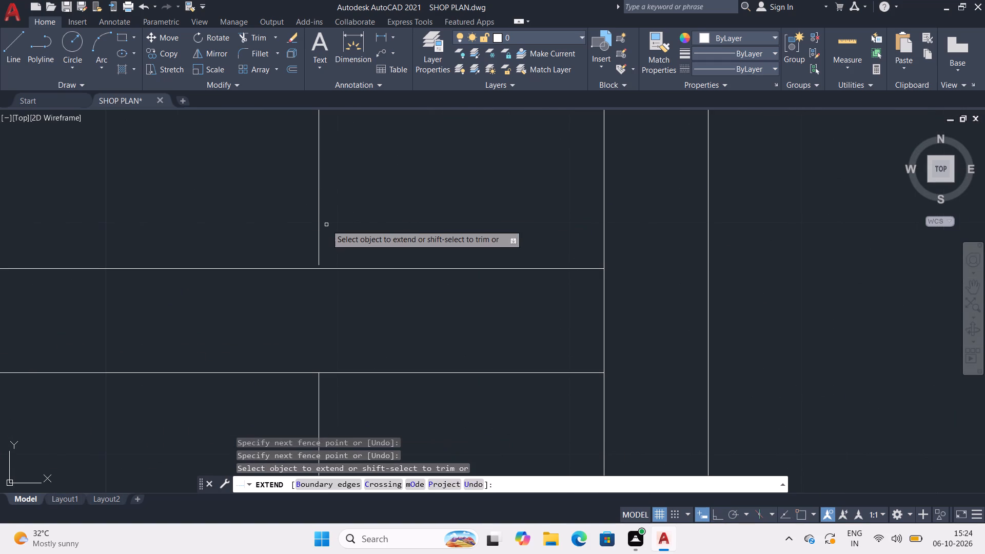
{"action": "middle_click_drag", "start_coordinate": [474, 221], "coordinate": [802, 234]}
{"action": "left_click_drag", "start_coordinate": [710, 231], "coordinate": [658, 233]}
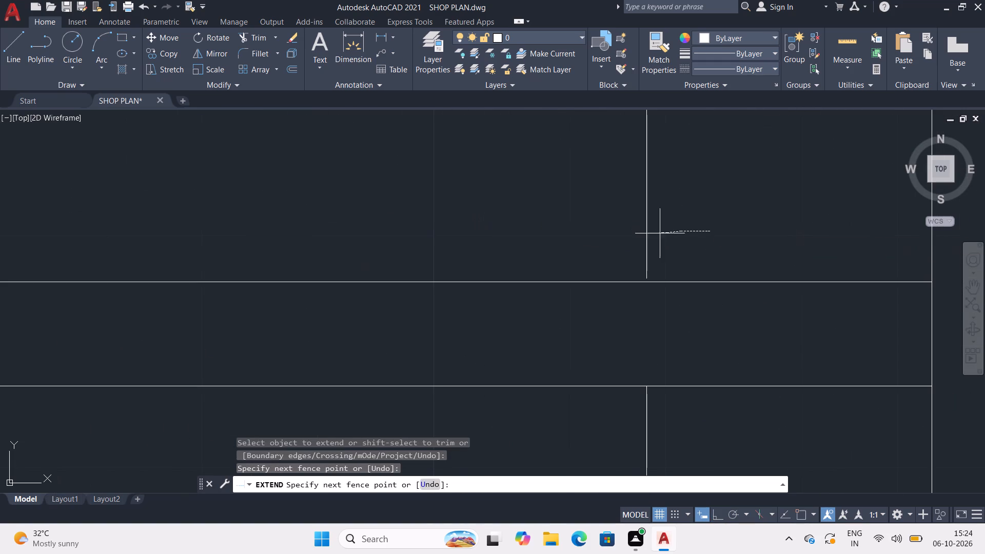
{"action": "left_click_drag", "start_coordinate": [658, 233], "coordinate": [589, 239]}
Extend the horizontal lines of both outlines at the partition above the 14'-4"X12'-7.5" shop to the corridor wall.
{"action": "scroll", "coordinate": [748, 207], "scroll_direction": "down", "scroll_amount": 2}
{"action": "middle_click_drag", "start_coordinate": [743, 197], "coordinate": [741, 199]}
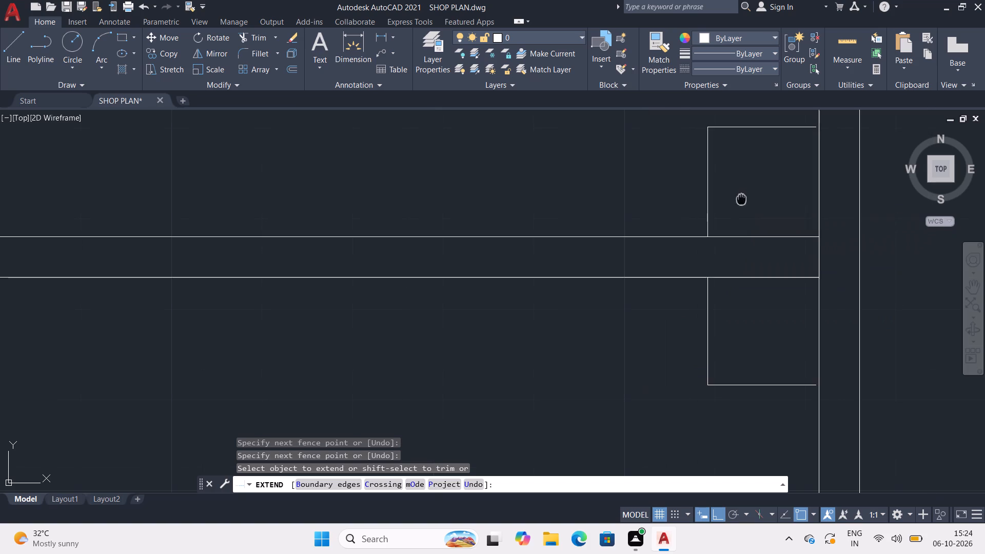
{"action": "middle_click_drag", "start_coordinate": [741, 199], "coordinate": [614, 240]}
{"action": "left_click_drag", "start_coordinate": [639, 161], "coordinate": [636, 182]}
{"action": "left_click_drag", "start_coordinate": [657, 418], "coordinate": [654, 437]}
{"action": "middle_click_drag", "start_coordinate": [598, 205], "coordinate": [590, 326]}
{"action": "scroll", "coordinate": [579, 170], "scroll_direction": "down", "scroll_amount": 3}
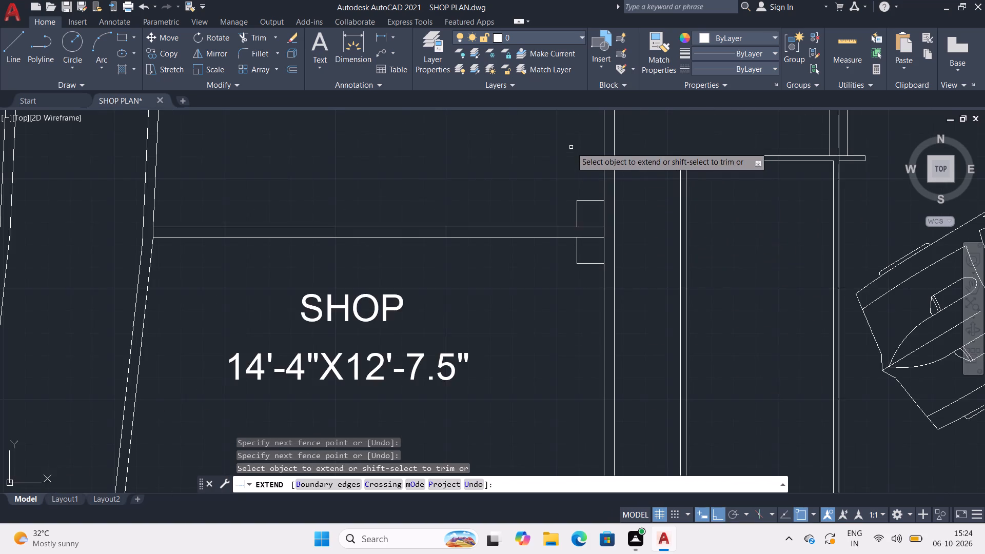
{"action": "middle_click_drag", "start_coordinate": [571, 150], "coordinate": [570, 326]}
{"action": "middle_click_drag", "start_coordinate": [577, 138], "coordinate": [533, 379]}
{"action": "middle_click_drag", "start_coordinate": [511, 211], "coordinate": [466, 435]}
{"action": "scroll", "coordinate": [481, 319], "scroll_direction": "up", "scroll_amount": 3}
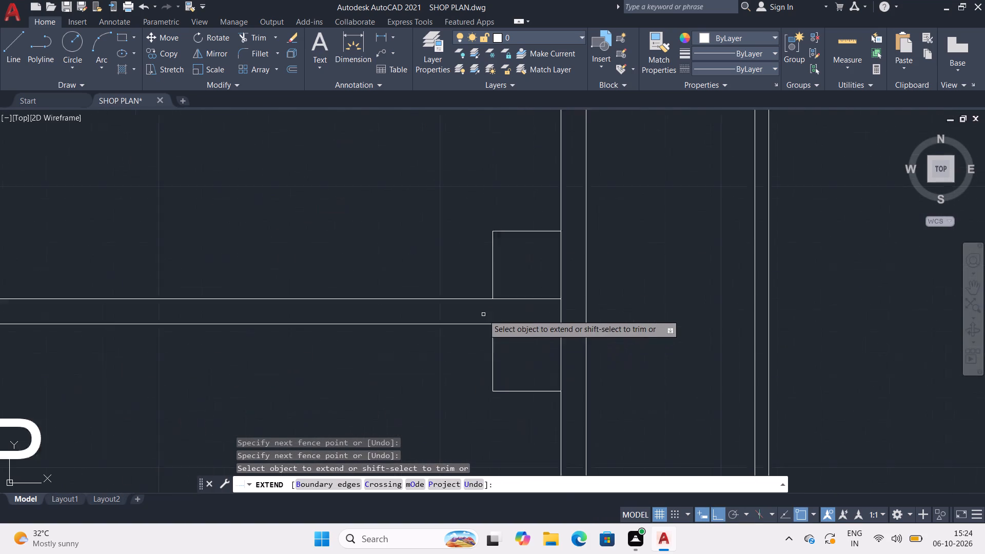
{"action": "key", "text": "Escape"}
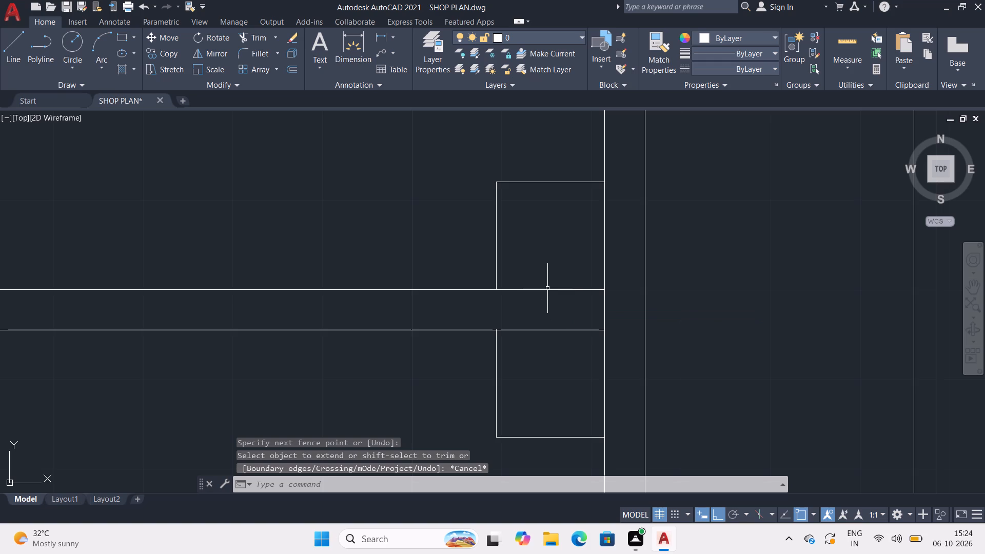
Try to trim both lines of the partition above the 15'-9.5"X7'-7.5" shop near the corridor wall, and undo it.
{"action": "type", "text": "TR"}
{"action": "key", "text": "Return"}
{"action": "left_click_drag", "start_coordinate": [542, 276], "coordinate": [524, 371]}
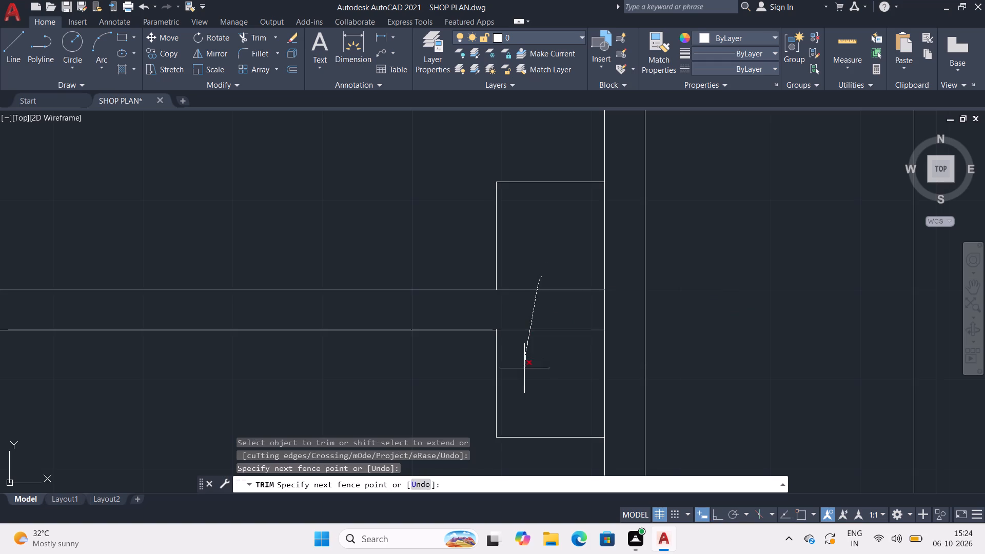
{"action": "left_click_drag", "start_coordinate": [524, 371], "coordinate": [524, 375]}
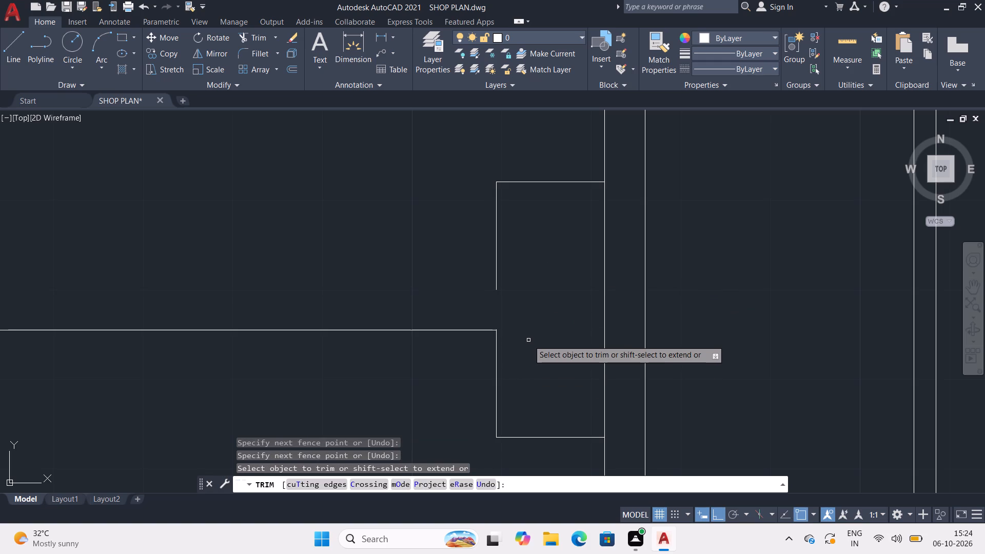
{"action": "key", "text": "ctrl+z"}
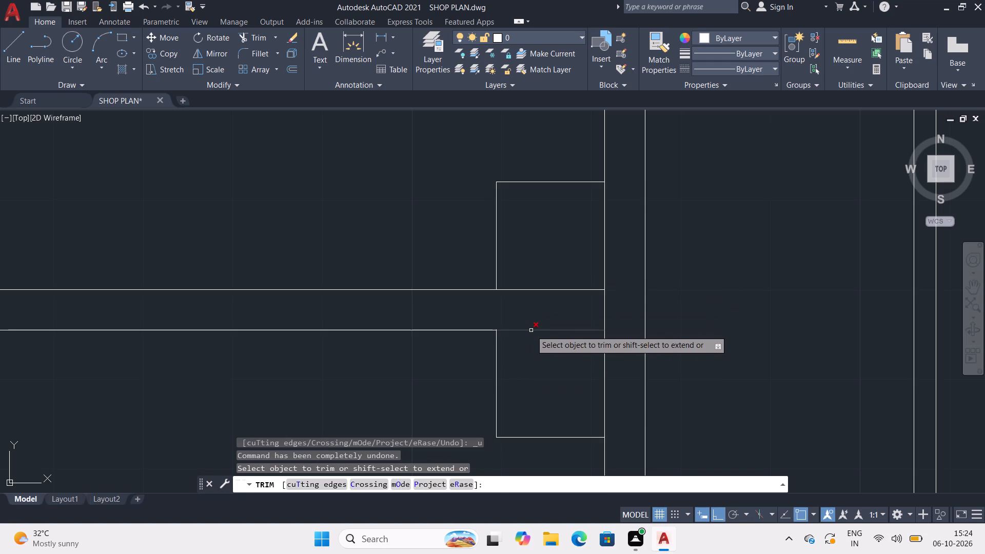
Trim the lower line of the partition above the 15'-9.5"X7'-7.5" shop between its outline and the corridor wall.
{"action": "left_click", "coordinate": [531, 330]}
{"action": "scroll", "coordinate": [509, 318], "scroll_direction": "up", "scroll_amount": 3}
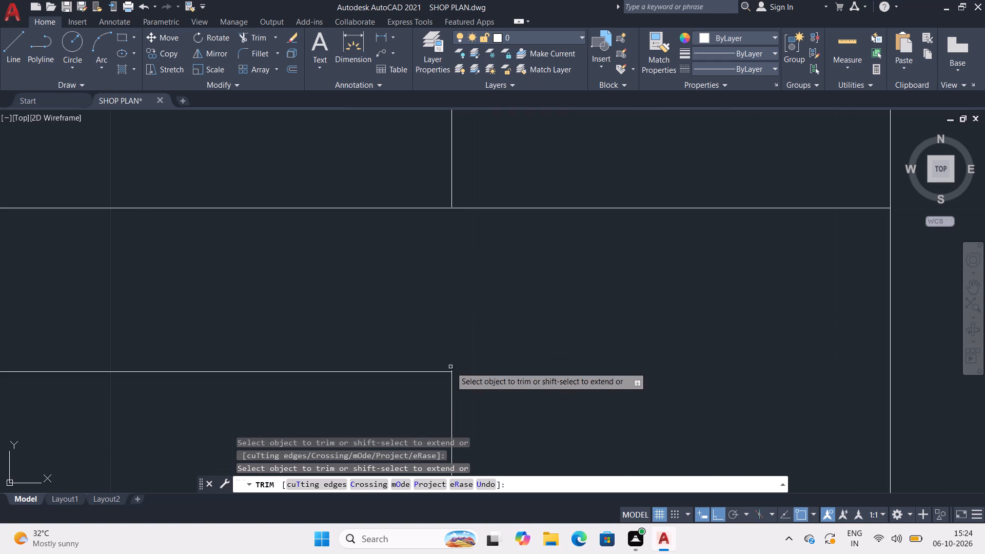
{"action": "scroll", "coordinate": [450, 367], "scroll_direction": "up", "scroll_amount": 5}
{"action": "left_click_drag", "start_coordinate": [430, 417], "coordinate": [425, 417]}
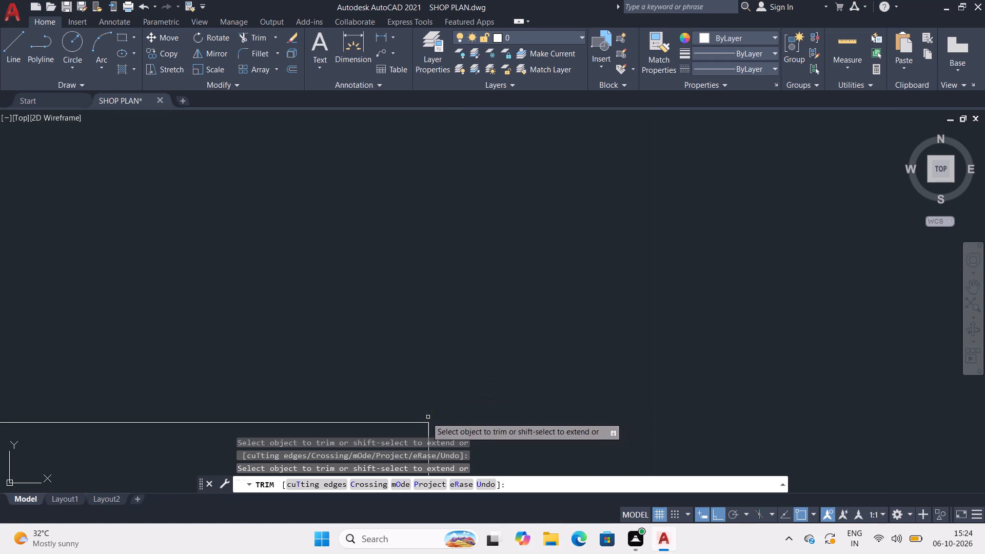
{"action": "left_click_drag", "start_coordinate": [425, 417], "coordinate": [423, 417]}
Extend the upper outline's vertical line down to the same partition's upper line, closing the small gap.
{"action": "scroll", "coordinate": [489, 250], "scroll_direction": "down", "scroll_amount": 1}
{"action": "middle_click_drag", "start_coordinate": [489, 232], "coordinate": [487, 392]}
{"action": "middle_click_drag", "start_coordinate": [483, 184], "coordinate": [478, 402]}
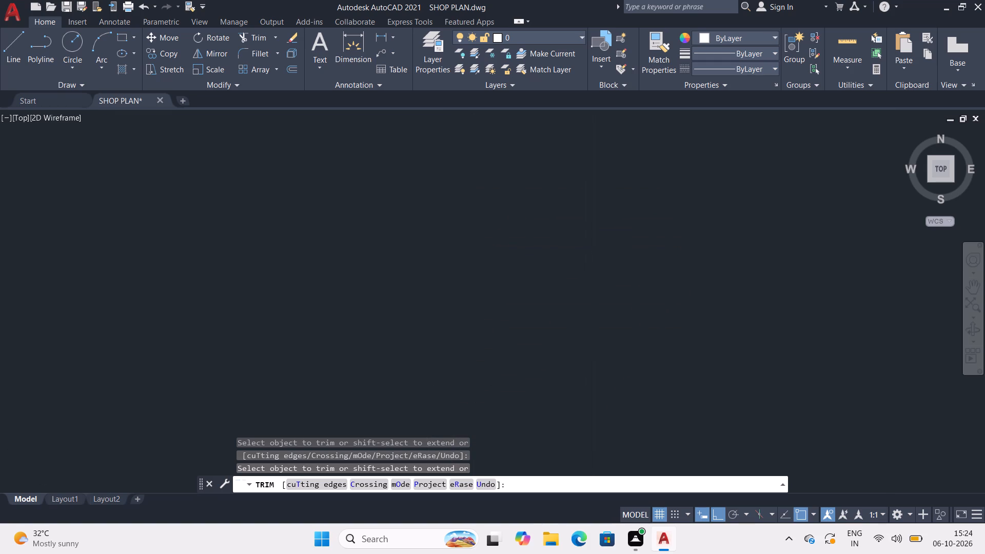
{"action": "middle_click_drag", "start_coordinate": [479, 233], "coordinate": [465, 469]}
{"action": "middle_click_drag", "start_coordinate": [475, 348], "coordinate": [463, 511]}
{"action": "middle_click_drag", "start_coordinate": [485, 308], "coordinate": [484, 522]}
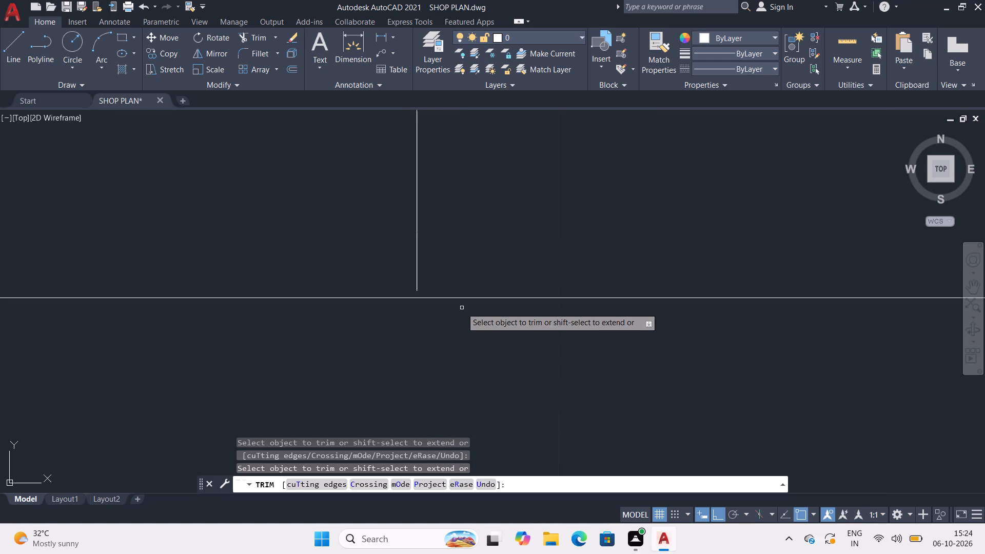
{"action": "key", "text": "Escape"}
{"action": "type", "text": "EX"}
{"action": "key", "text": "Return"}
{"action": "left_click_drag", "start_coordinate": [412, 264], "coordinate": [432, 249]}
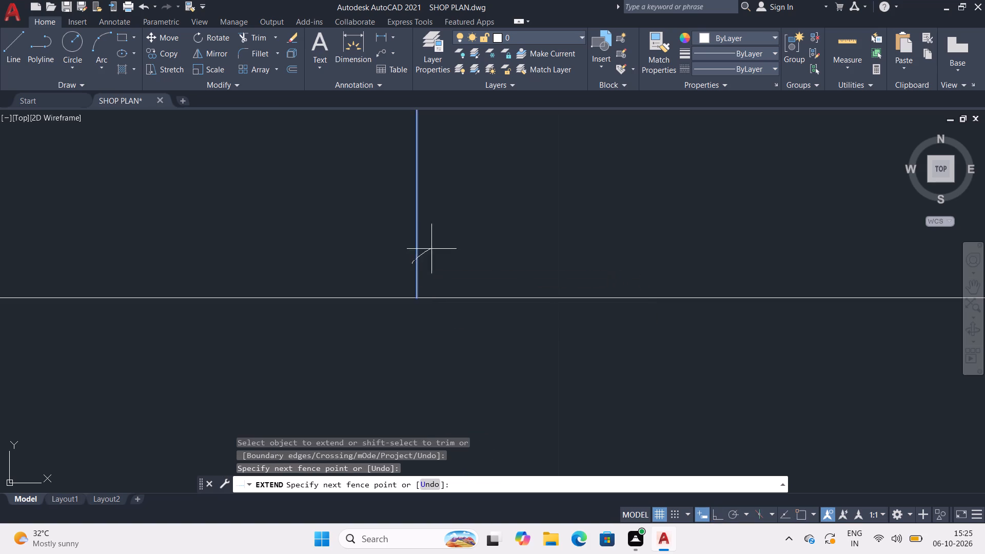
{"action": "left_click_drag", "start_coordinate": [432, 249], "coordinate": [434, 249]}
{"action": "key", "text": "Escape"}
Trim the upper line of the partition above the 15'-9.5"X7'-7.5" shop between its outline and the corridor wall.
{"action": "type", "text": "TR"}
{"action": "key", "text": "Return"}
{"action": "left_click_drag", "start_coordinate": [438, 266], "coordinate": [450, 327]}
{"action": "scroll", "coordinate": [467, 283], "scroll_direction": "down", "scroll_amount": 5}
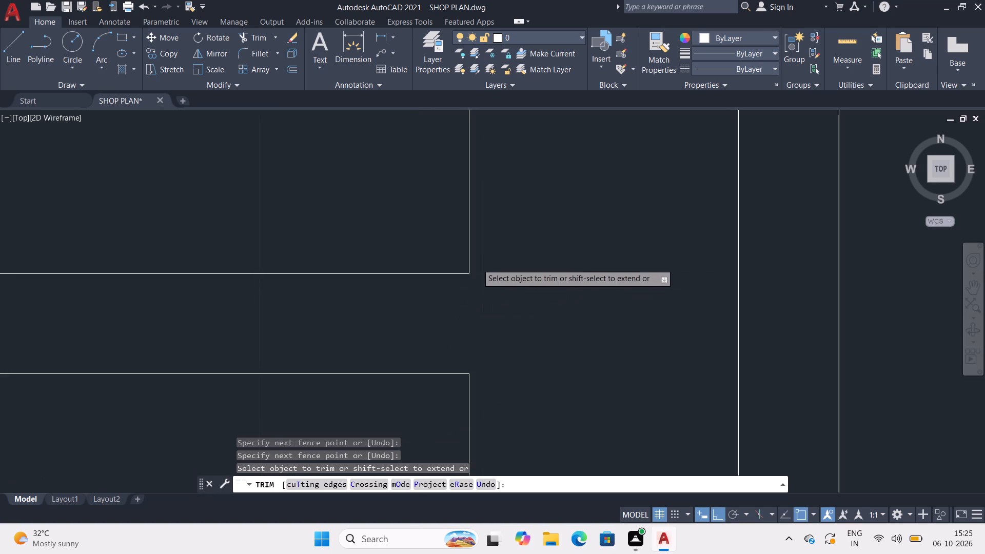
{"action": "scroll", "coordinate": [484, 263], "scroll_direction": "down", "scroll_amount": 5}
{"action": "scroll", "coordinate": [505, 305], "scroll_direction": "down", "scroll_amount": 4}
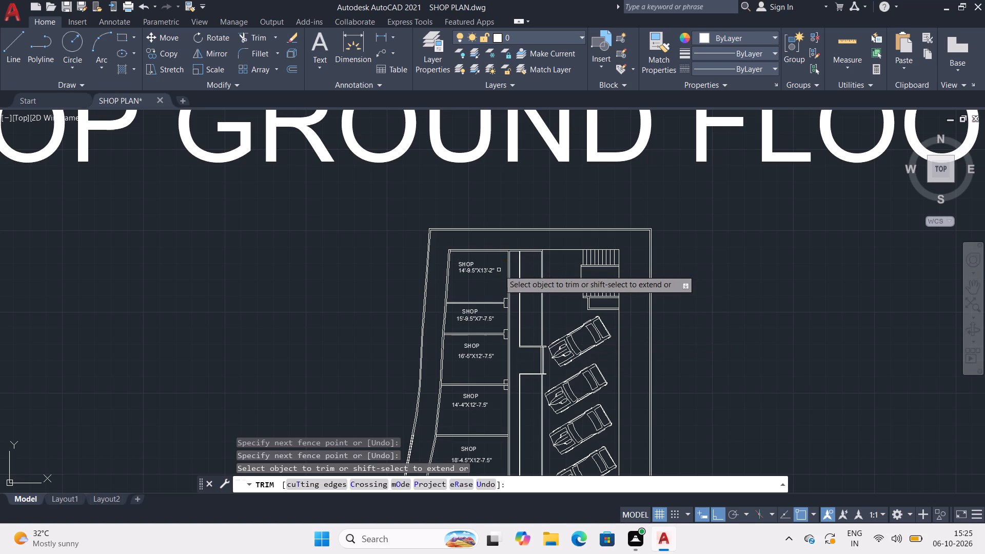
{"action": "scroll", "coordinate": [498, 265], "scroll_direction": "up", "scroll_amount": 4}
{"action": "key", "text": "Escape"}
{"action": "key", "text": "Escape"}
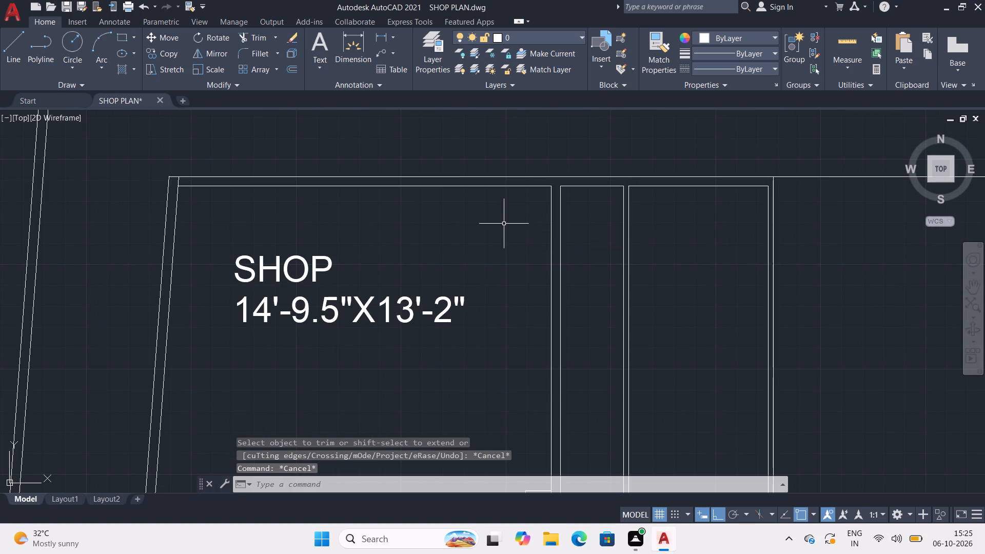
Draw an outline in the 14'-9.5"X13'-2" shop's top corner by the corridor wall: 1' across, 2' down, and back to the wall.
{"action": "key", "text": "l"}
{"action": "key", "text": "Return"}
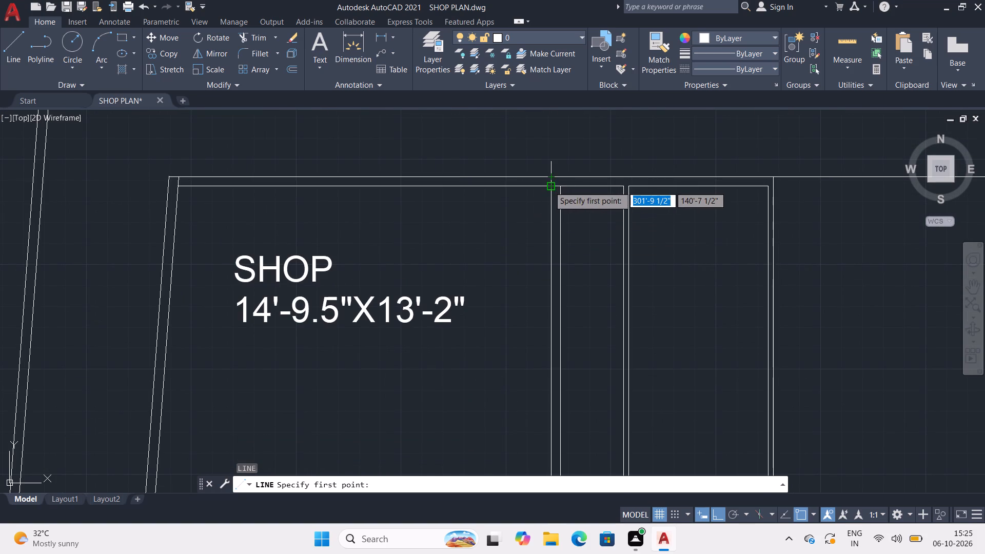
{"action": "left_click", "coordinate": [549, 186]}
{"action": "type", "text": "1'"}
{"action": "key", "text": "Return"}
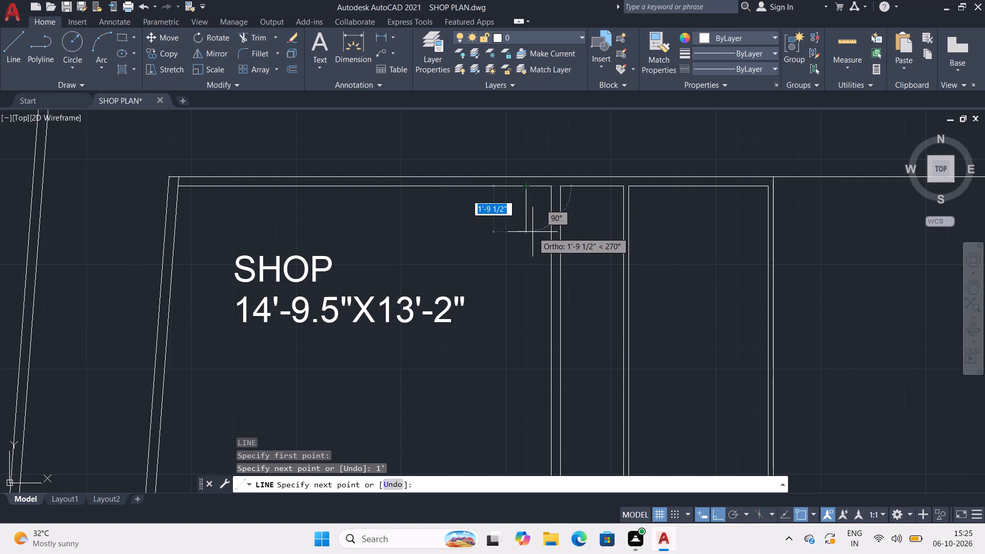
{"action": "type", "text": "1'"}
{"action": "key", "text": "Return"}
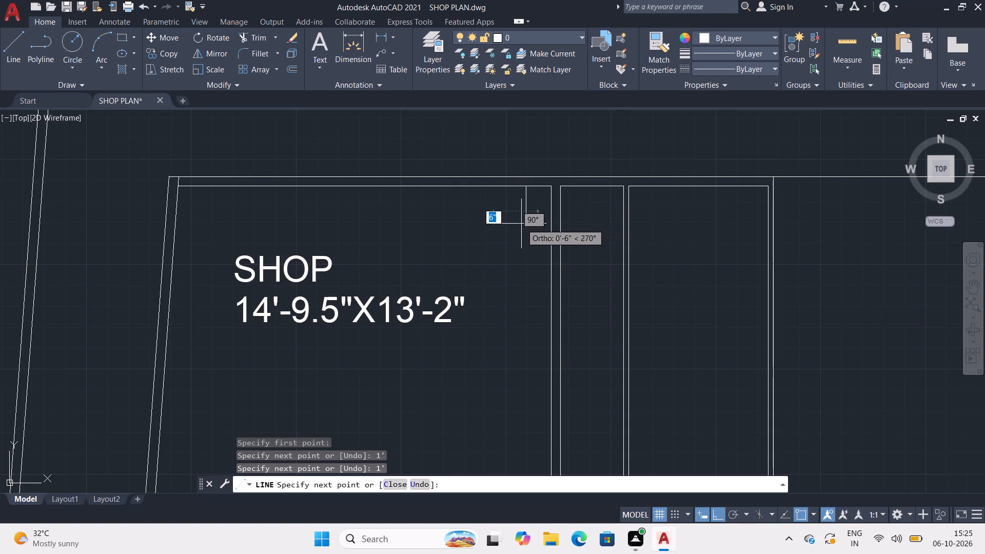
{"action": "type", "text": "1'"}
{"action": "key", "text": "Return"}
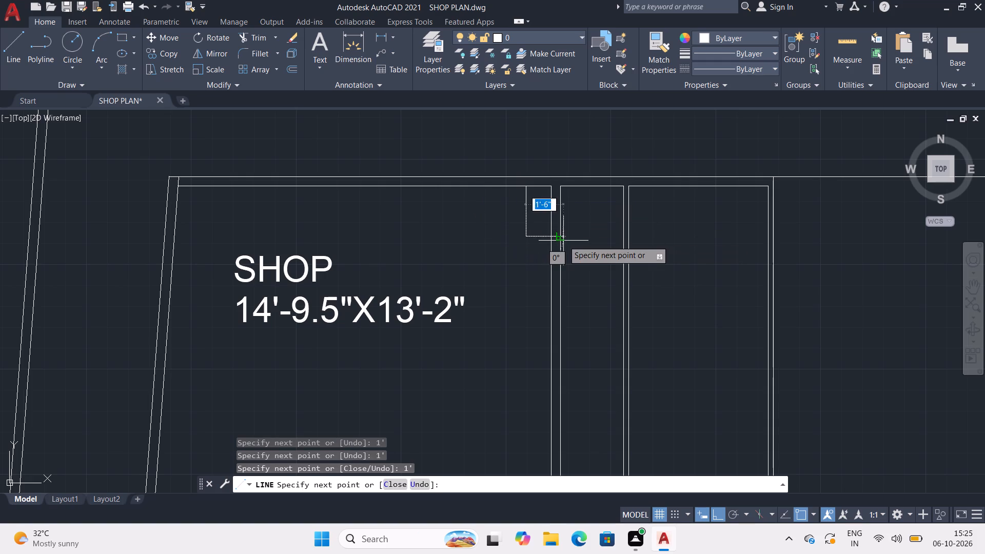
{"action": "left_click", "coordinate": [551, 235]}
{"action": "key", "text": "space"}
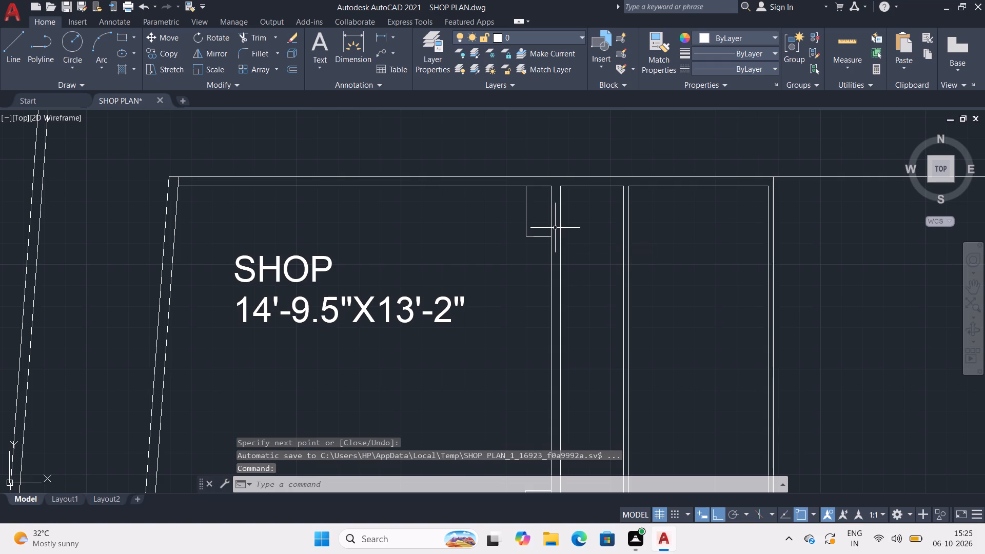
Trim both lines of the partition above the 14'-4"X12'-7.5" shop between its outlines and the corridor wall.
{"action": "scroll", "coordinate": [555, 222], "scroll_direction": "down", "scroll_amount": 1}
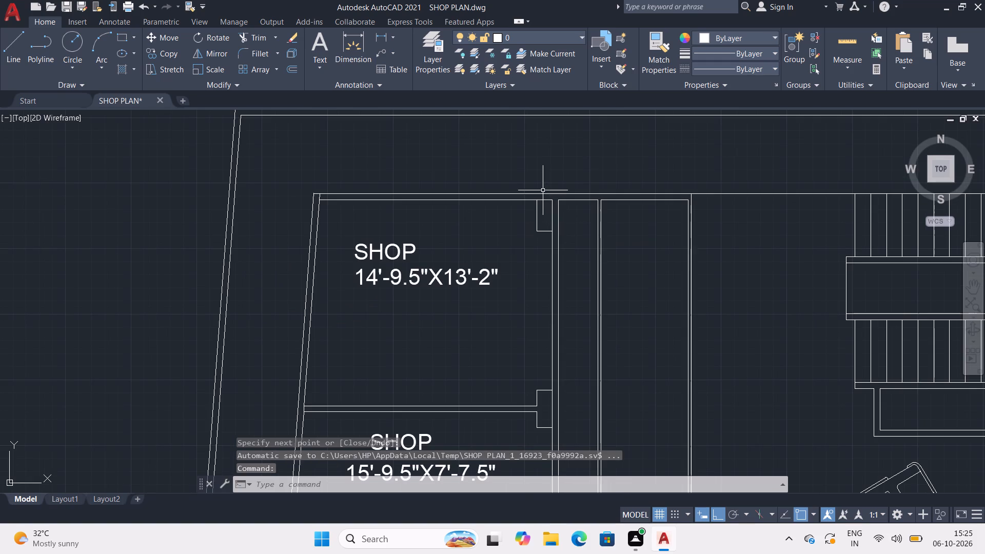
{"action": "middle_click_drag", "start_coordinate": [549, 202], "coordinate": [549, 199]}
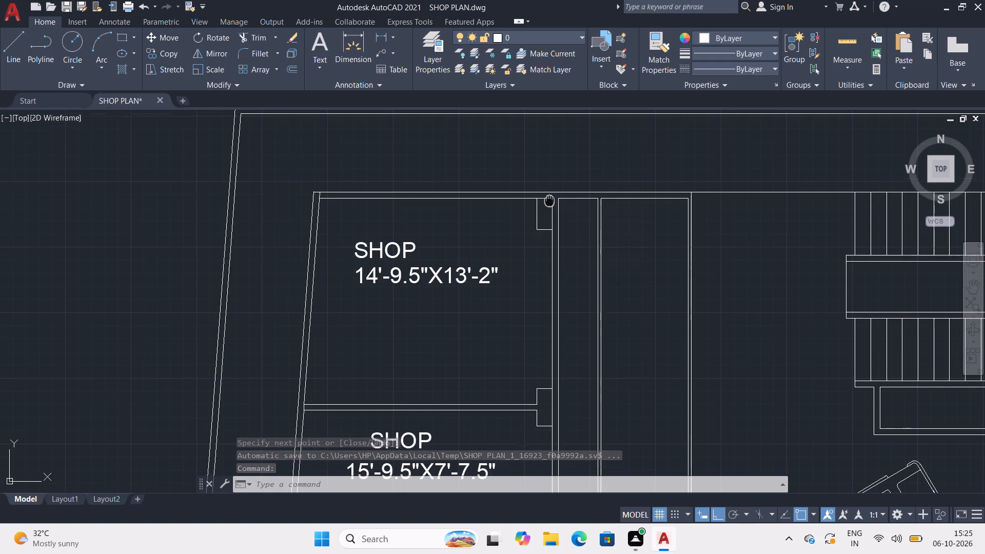
{"action": "middle_click_drag", "start_coordinate": [549, 199], "coordinate": [528, 118]}
{"action": "scroll", "coordinate": [549, 180], "scroll_direction": "down", "scroll_amount": 1}
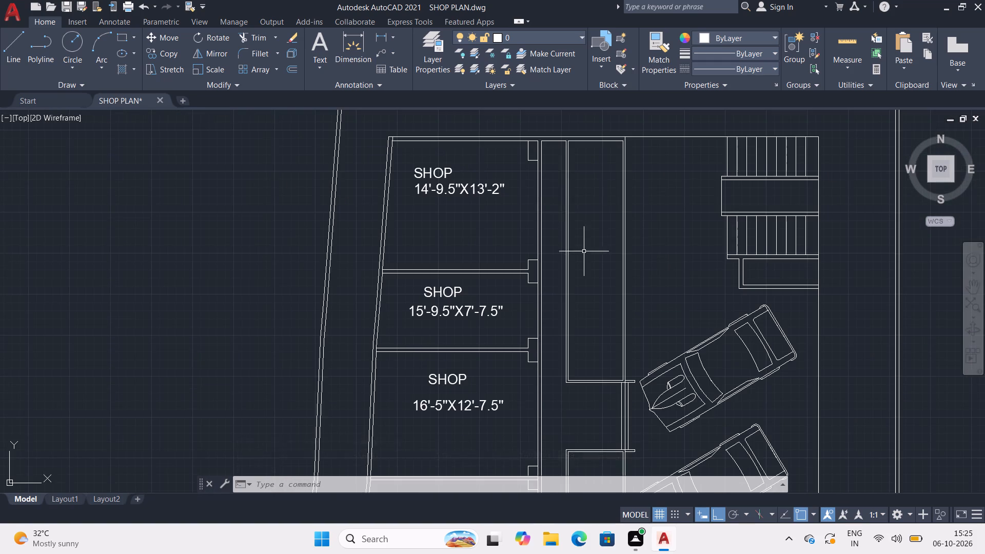
{"action": "middle_click_drag", "start_coordinate": [584, 251], "coordinate": [520, 61]}
{"action": "middle_click_drag", "start_coordinate": [545, 159], "coordinate": [545, 150]}
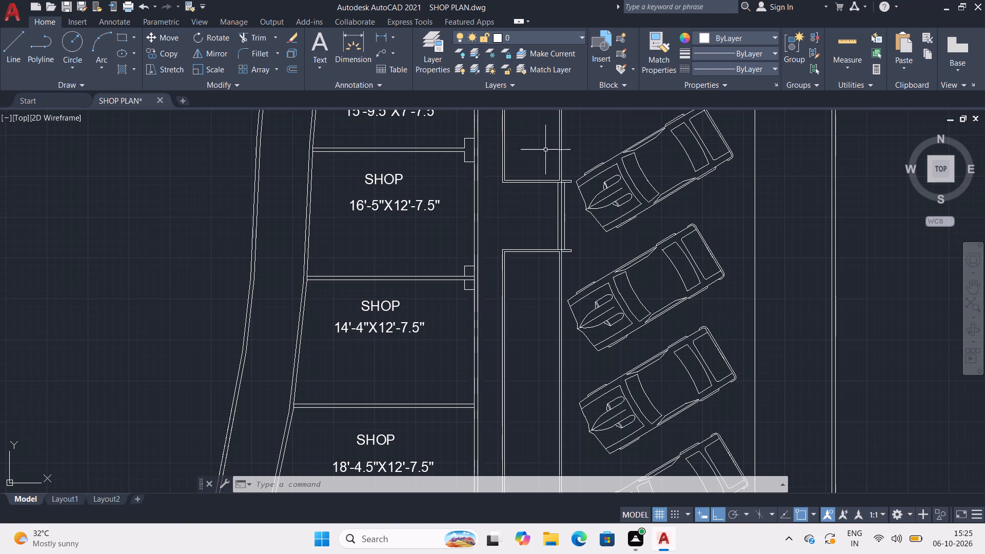
{"action": "type", "text": "TR"}
{"action": "key", "text": "Return"}
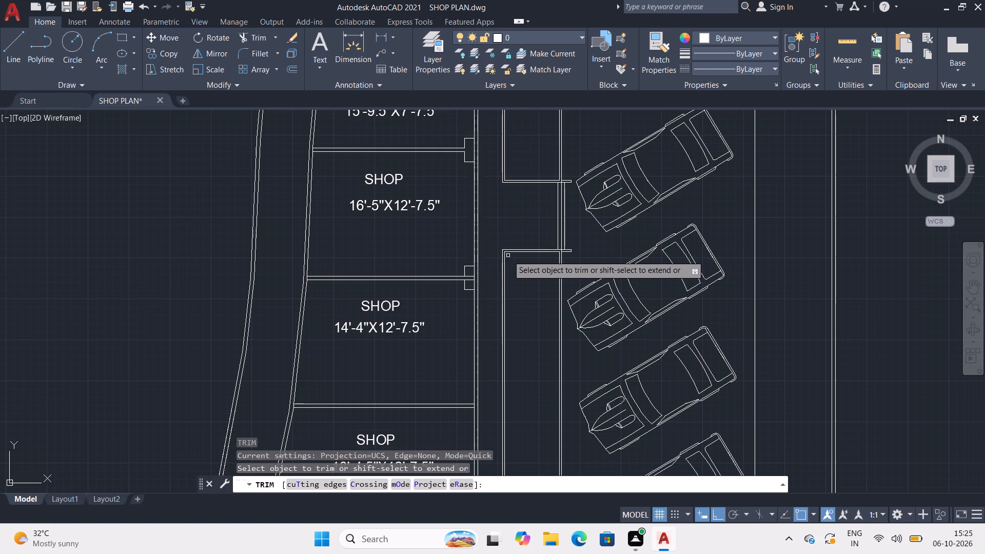
{"action": "left_click", "coordinate": [471, 278]}
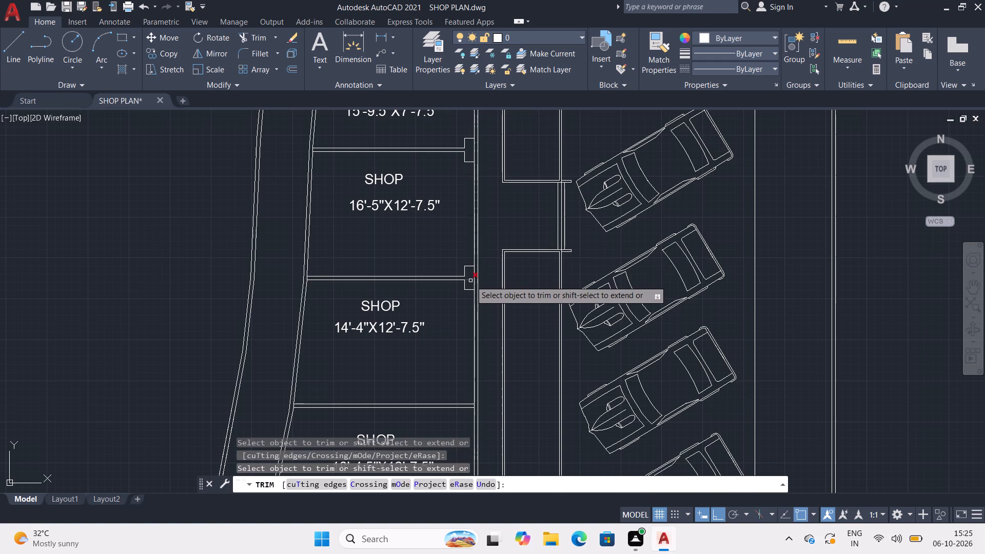
{"action": "left_click", "coordinate": [470, 283]}
{"action": "left_click", "coordinate": [470, 272]}
{"action": "scroll", "coordinate": [475, 278], "scroll_direction": "down", "scroll_amount": 2}
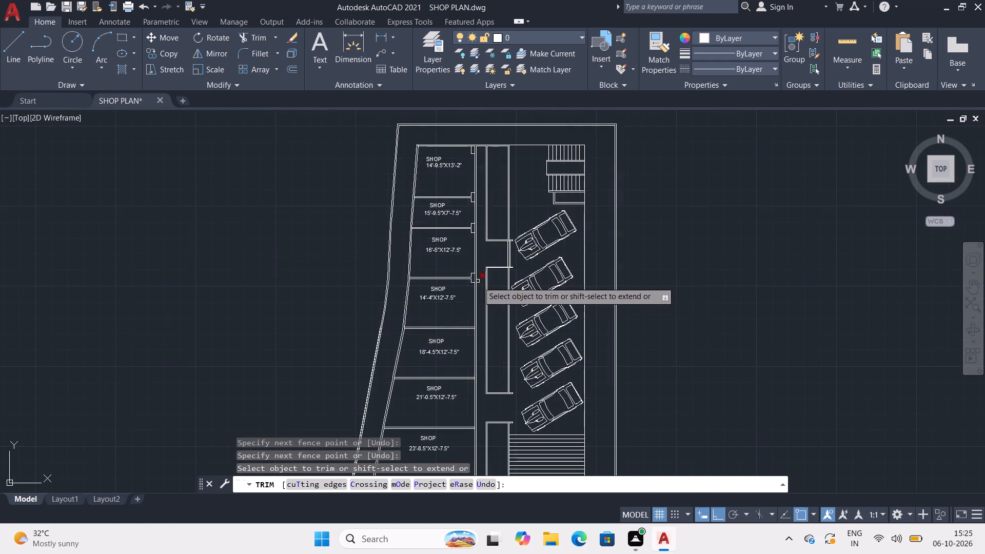
{"action": "middle_click_drag", "start_coordinate": [480, 282], "coordinate": [455, 188]}
{"action": "key", "text": "Escape"}
Draw an outline above the partition over the 18'-4.5"X12'-7.5" shop at the corridor wall: 1' across, 1' up, back to the wall, and down to the partition.
{"action": "middle_click_drag", "start_coordinate": [513, 263], "coordinate": [488, 211]}
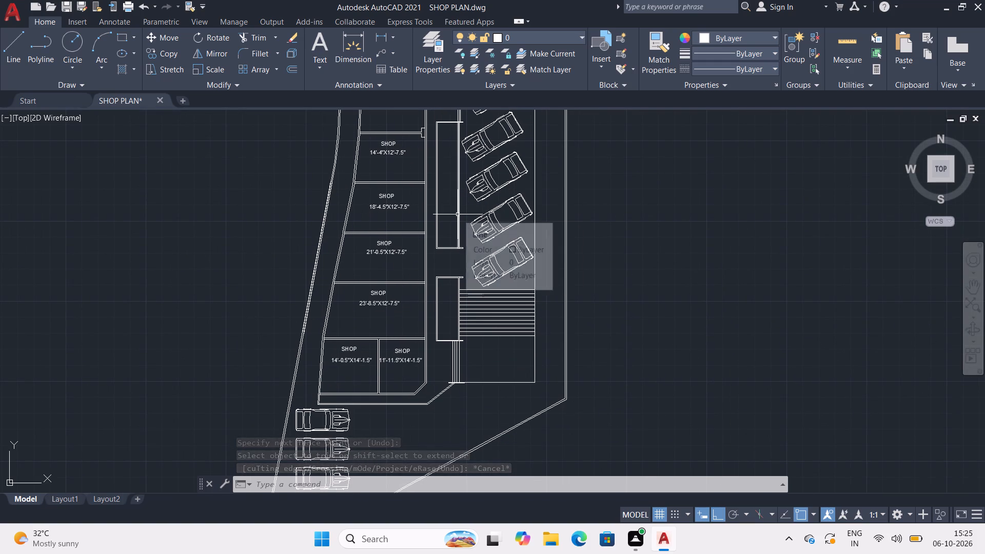
{"action": "middle_click_drag", "start_coordinate": [457, 213], "coordinate": [617, 228]}
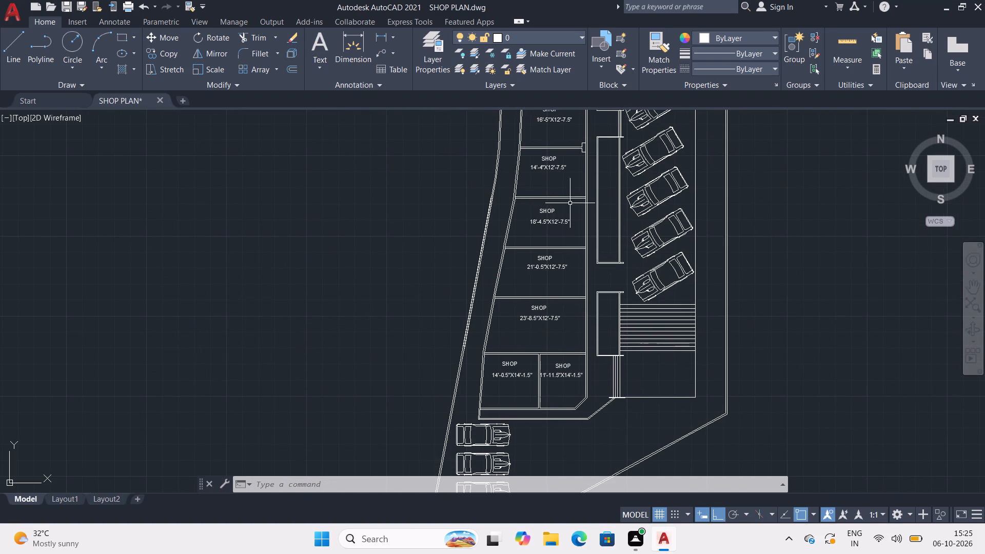
{"action": "scroll", "coordinate": [570, 204], "scroll_direction": "up", "scroll_amount": 5}
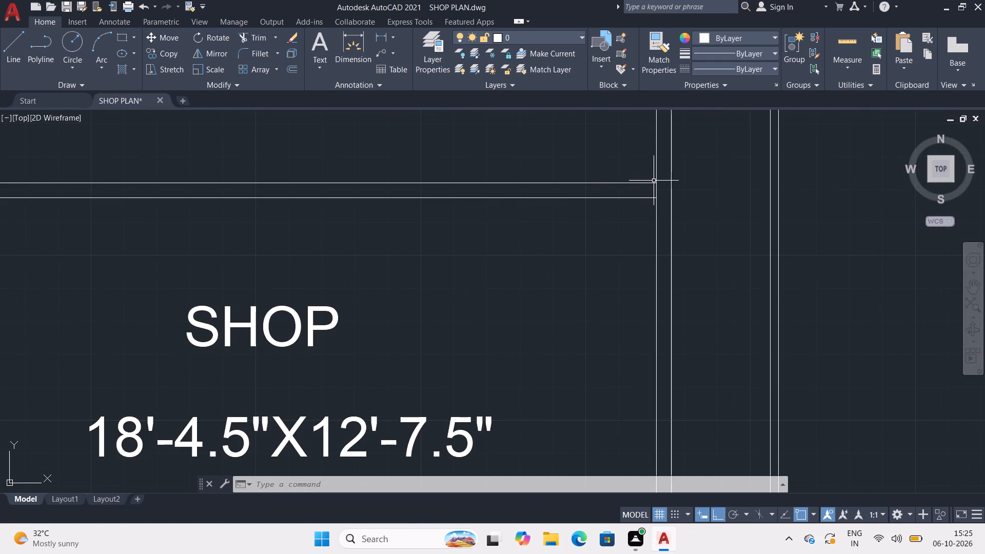
{"action": "middle_click_drag", "start_coordinate": [654, 181], "coordinate": [633, 217]}
{"action": "key", "text": "l"}
{"action": "key", "text": "Return"}
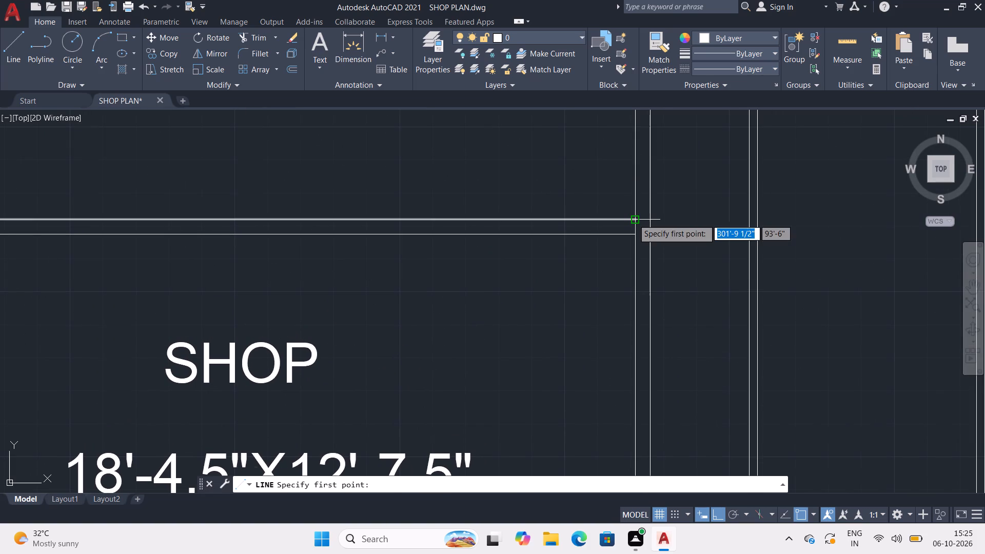
{"action": "left_click", "coordinate": [633, 219]}
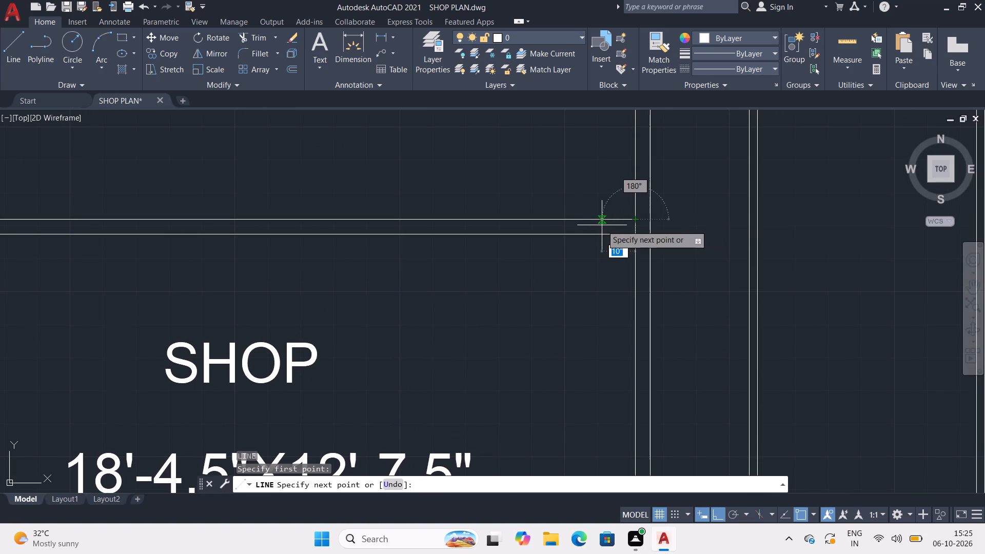
{"action": "type", "text": "1'"}
{"action": "key", "text": "Return"}
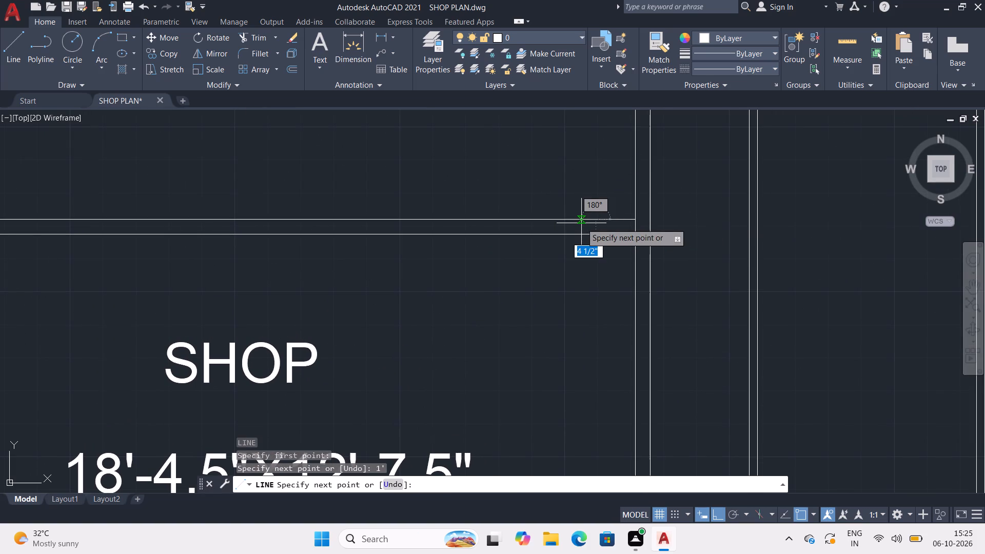
{"action": "type", "text": "1'"}
{"action": "key", "text": "Return"}
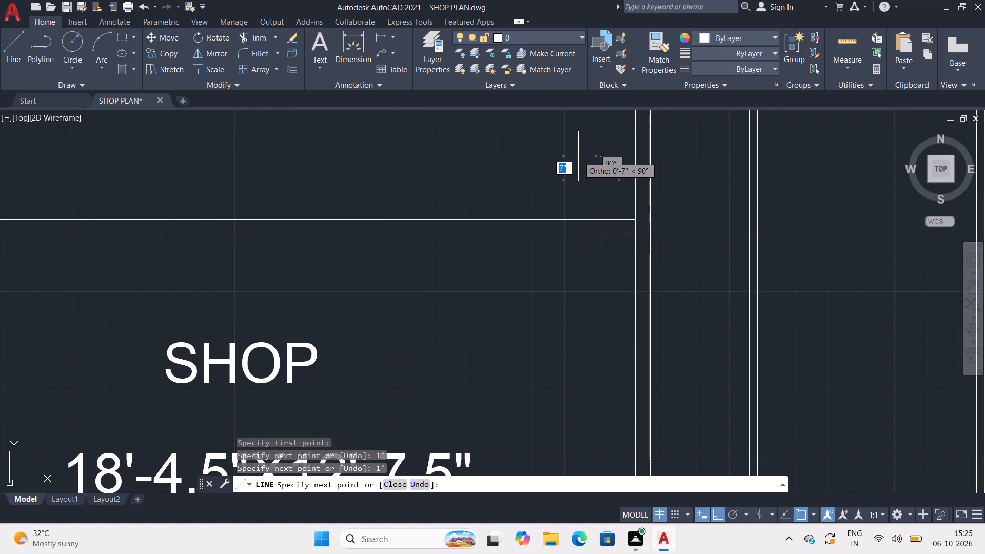
{"action": "left_click", "coordinate": [634, 182]}
{"action": "left_click", "coordinate": [635, 223]}
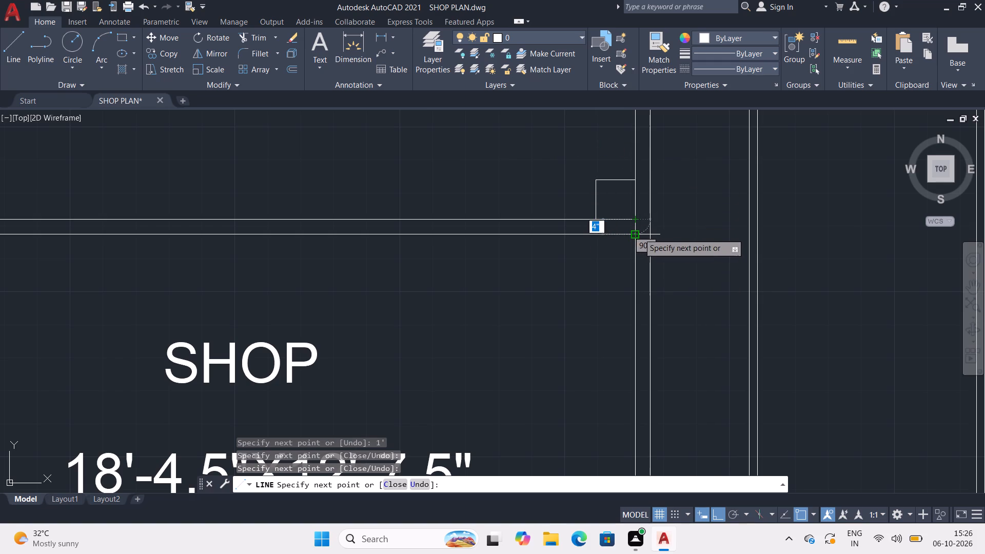
Draw the matching outline below the same partition: 1' down the corridor wall, 1' across, and back up to the partition's lower line.
{"action": "left_click", "coordinate": [638, 237]}
{"action": "type", "text": "1'"}
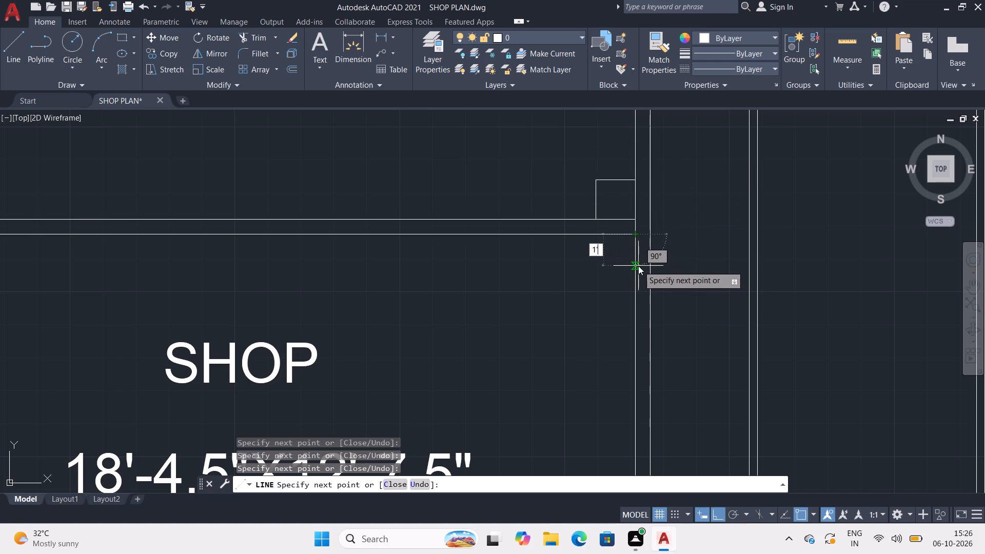
{"action": "key", "text": "Return"}
{"action": "type", "text": "1'"}
{"action": "key", "text": "Return"}
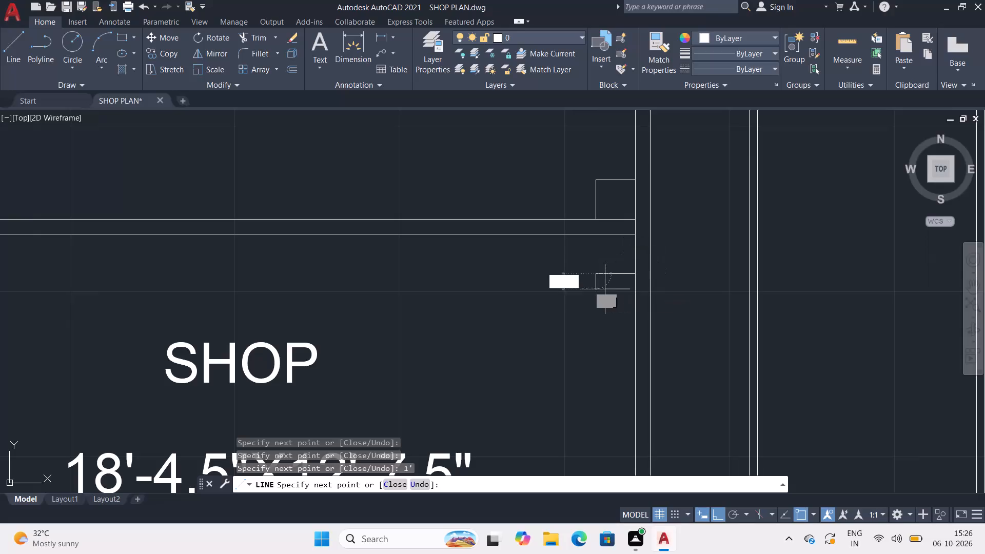
{"action": "left_click", "coordinate": [596, 236]}
{"action": "key", "text": "space"}
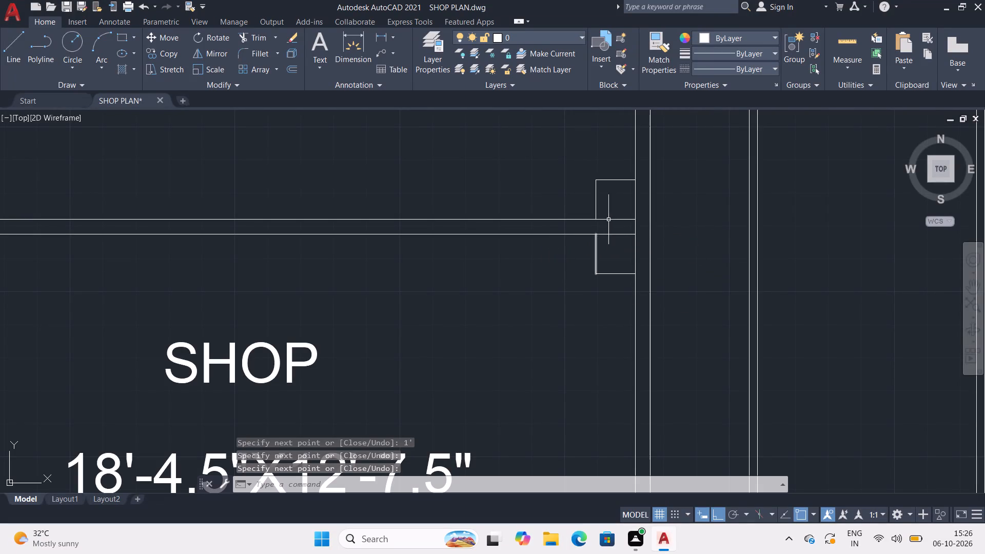
Trim both lines of the partition above the 18'-4.5"X12'-7.5" shop between its outlines and the corridor wall.
{"action": "type", "text": "TR"}
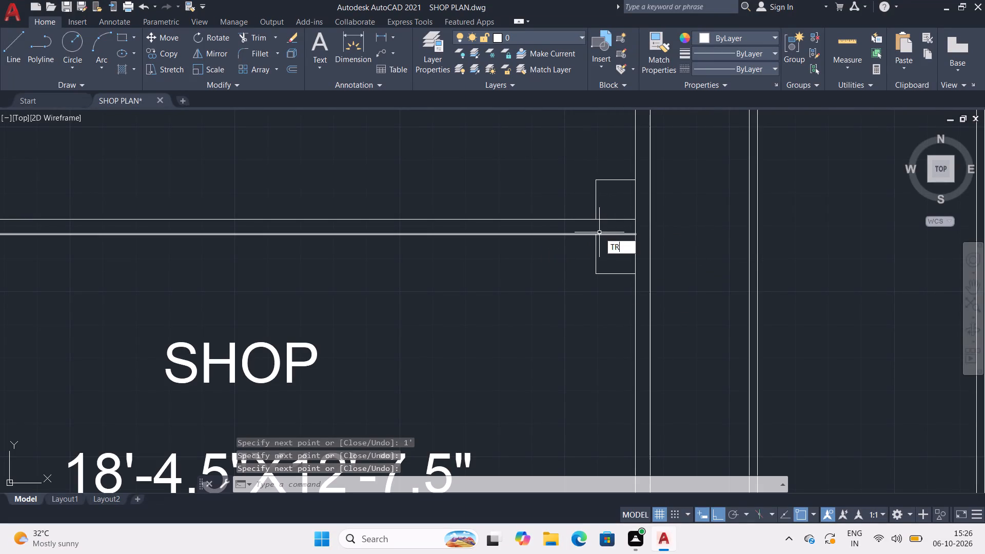
{"action": "key", "text": "Return"}
{"action": "left_click_drag", "start_coordinate": [609, 205], "coordinate": [620, 251]}
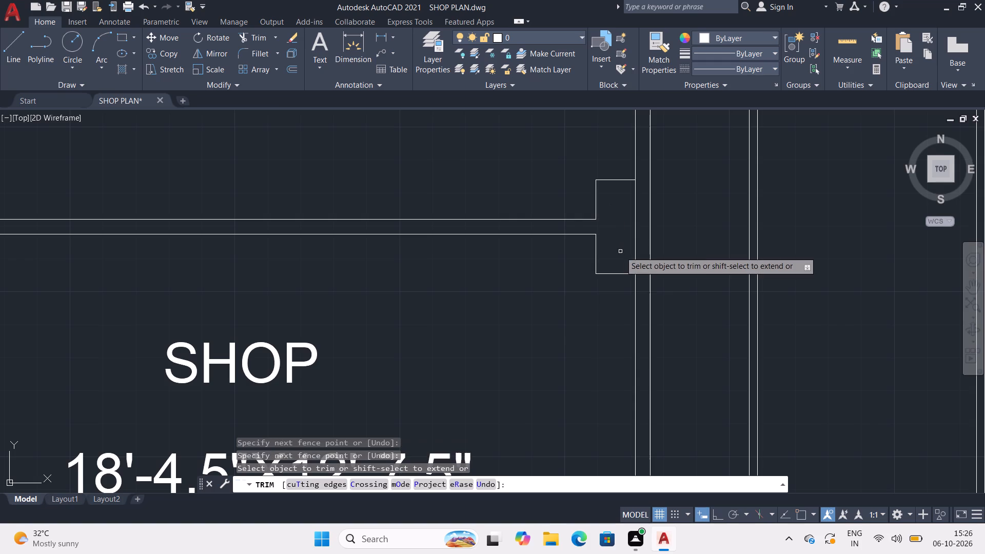
{"action": "scroll", "coordinate": [620, 251], "scroll_direction": "down", "scroll_amount": 2}
{"action": "middle_click_drag", "start_coordinate": [618, 250], "coordinate": [559, 0]}
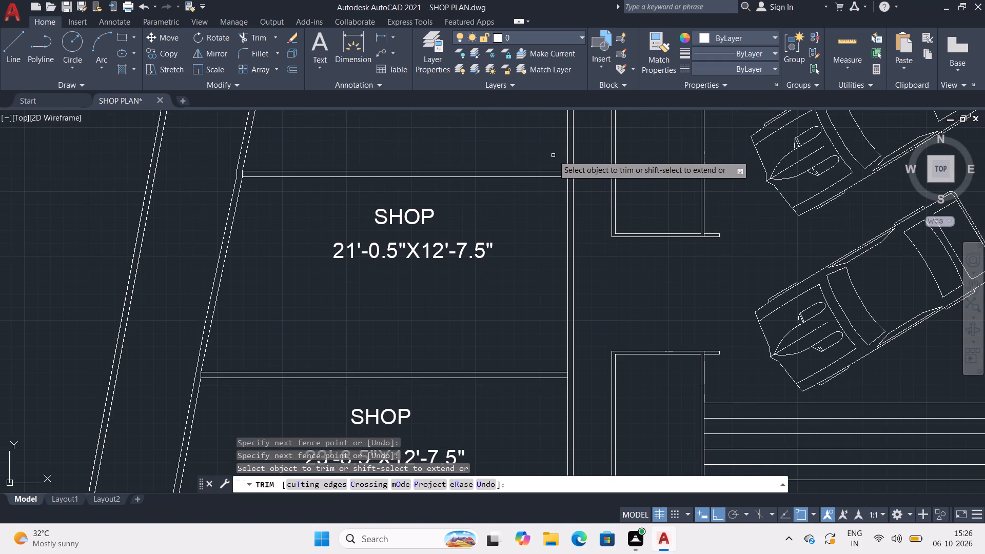
{"action": "key", "text": "Escape"}
Draw an outline above the partition over the 21'-0.5"X12'-7.5" shop: 1' up the corridor wall, 1' across, 1' down, and back to the wall.
{"action": "type", "text": ";L"}
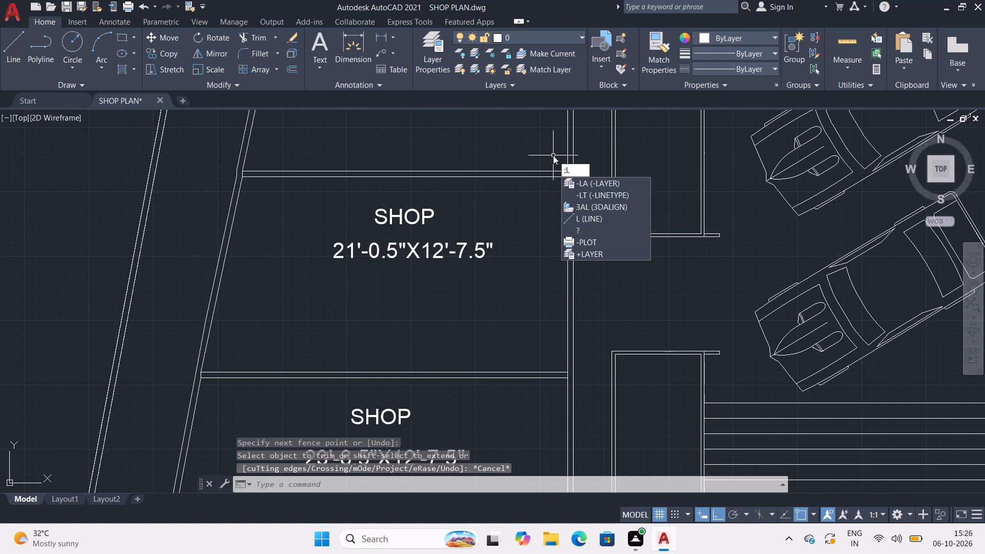
{"action": "key", "text": "BackSpace"}
{"action": "key", "text": "BackSpace"}
{"action": "key", "text": "l"}
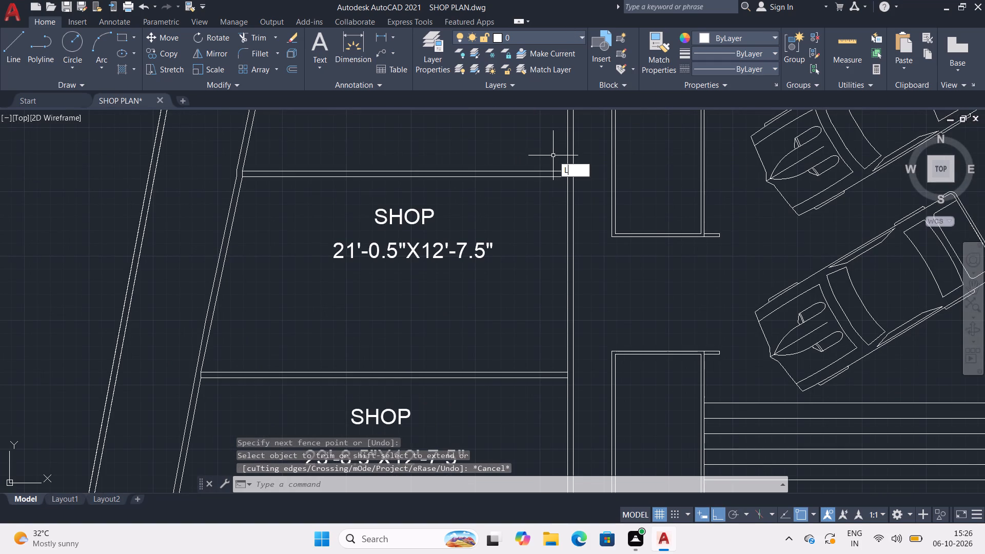
{"action": "key", "text": "Return"}
{"action": "scroll", "coordinate": [577, 160], "scroll_direction": "up", "scroll_amount": 2}
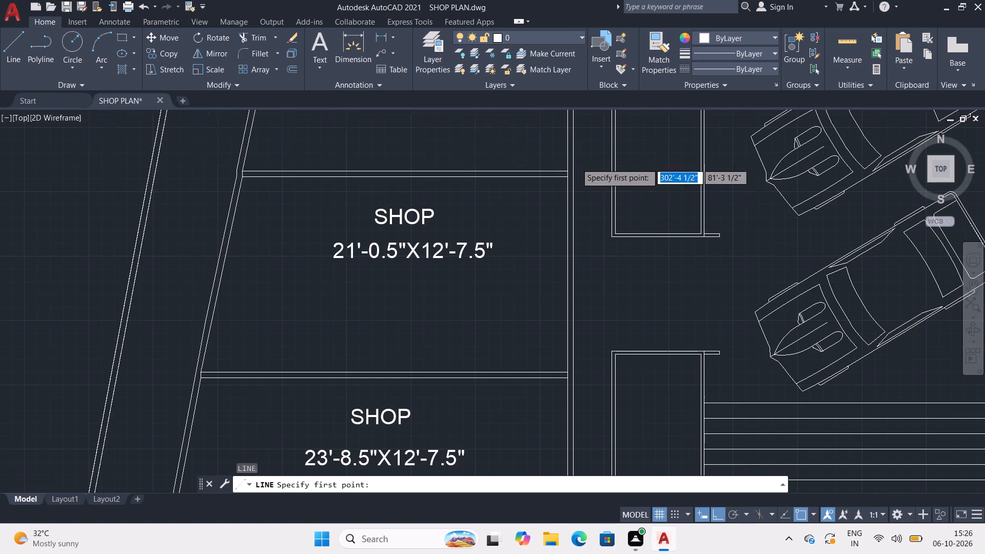
{"action": "scroll", "coordinate": [575, 166], "scroll_direction": "up", "scroll_amount": 2}
{"action": "middle_click_drag", "start_coordinate": [518, 222], "coordinate": [701, 231]}
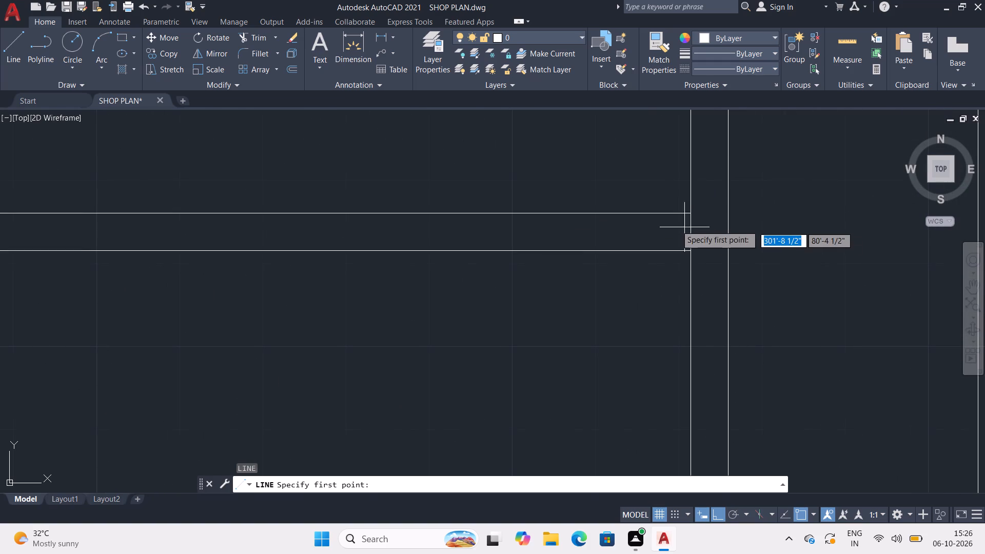
{"action": "left_click", "coordinate": [692, 213]}
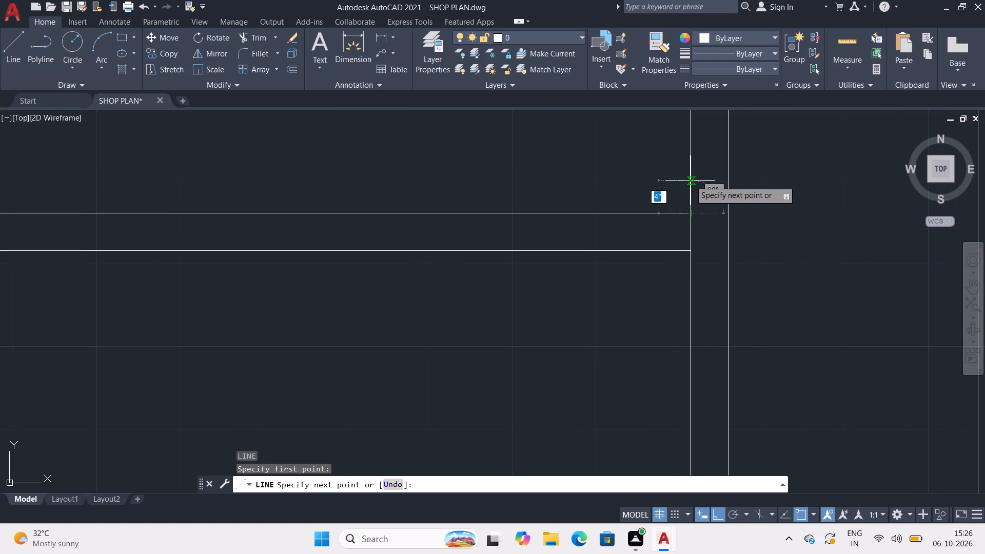
{"action": "type", "text": "1'"}
{"action": "key", "text": "Return"}
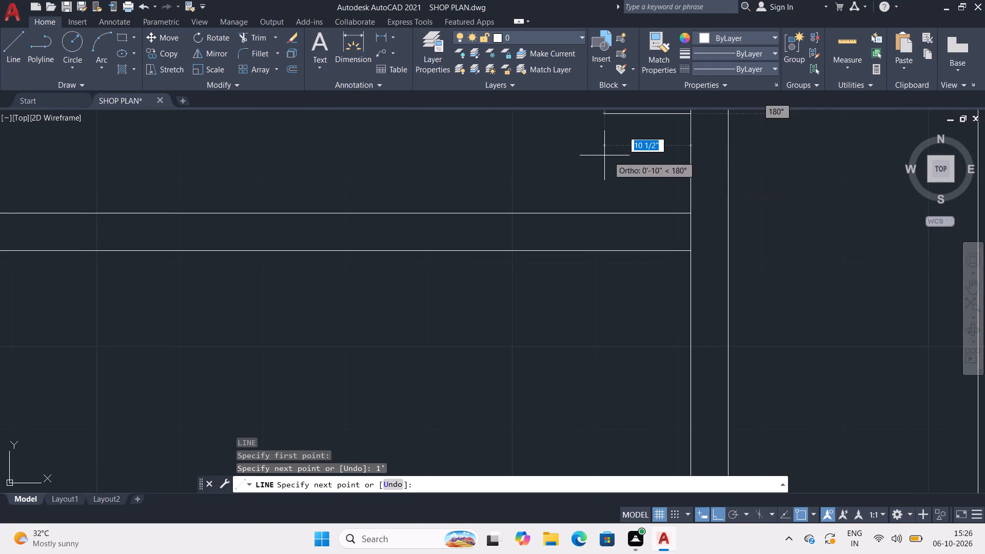
{"action": "type", "text": "1'"}
{"action": "key", "text": "Return"}
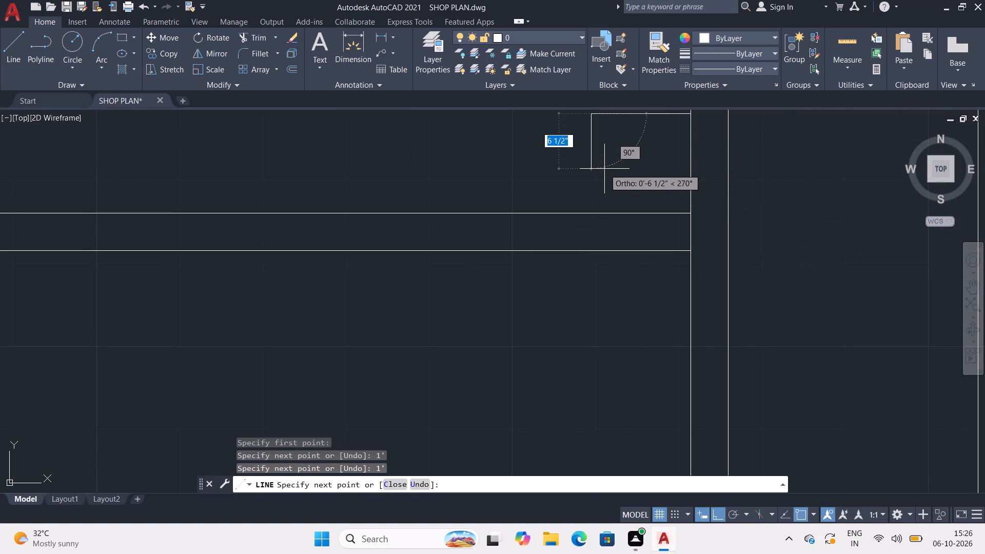
{"action": "type", "text": "1'"}
{"action": "key", "text": "Return"}
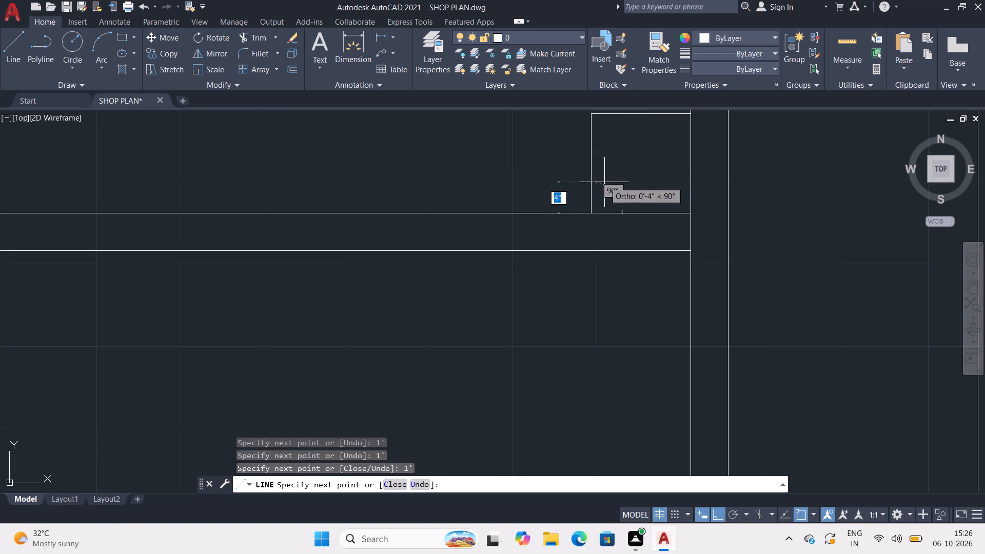
{"action": "left_click", "coordinate": [693, 213]}
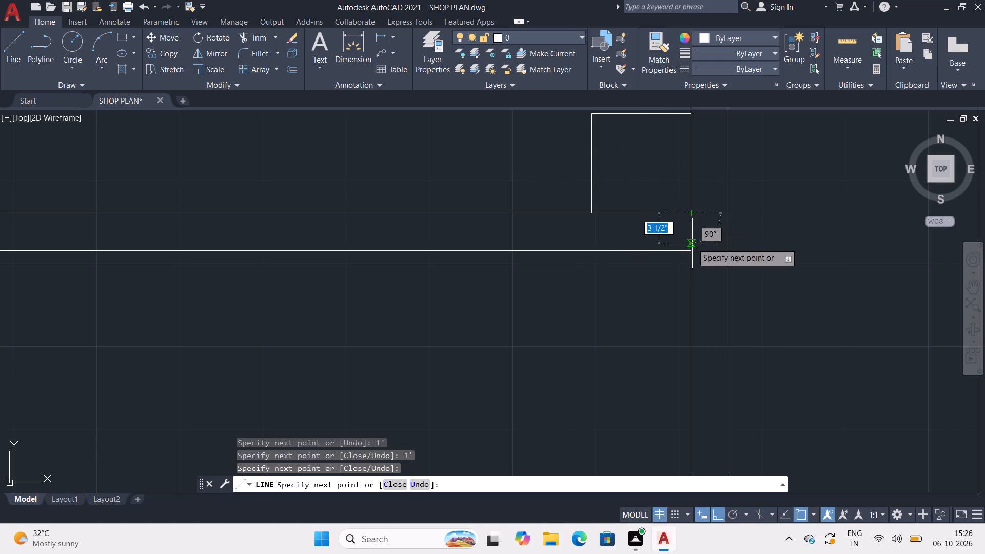
Draw the matching outline below that partition: 1' down the corridor wall, 1' across, and back up to the partition's lower line.
{"action": "left_click", "coordinate": [692, 252]}
{"action": "type", "text": "1'"}
{"action": "key", "text": "Return"}
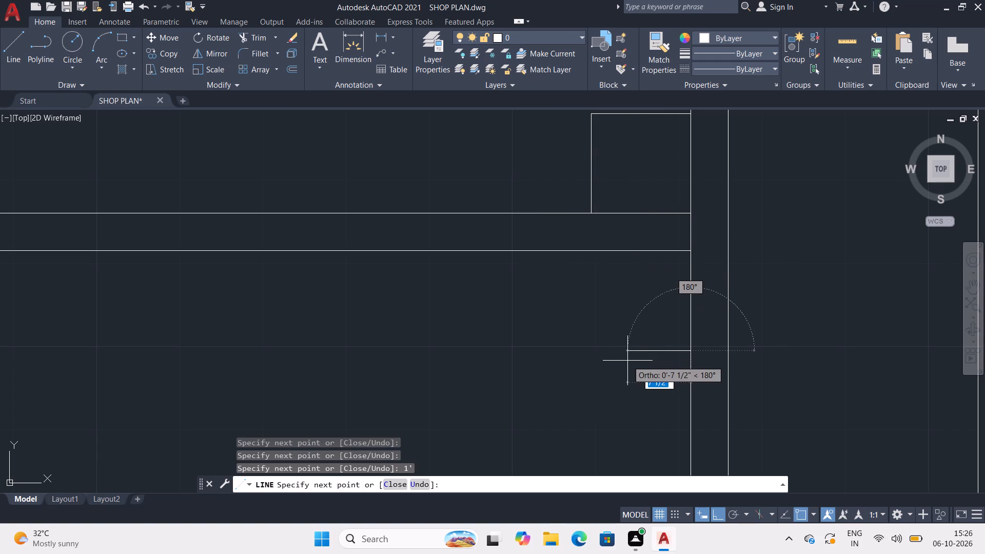
{"action": "type", "text": "1'"}
{"action": "key", "text": "Return"}
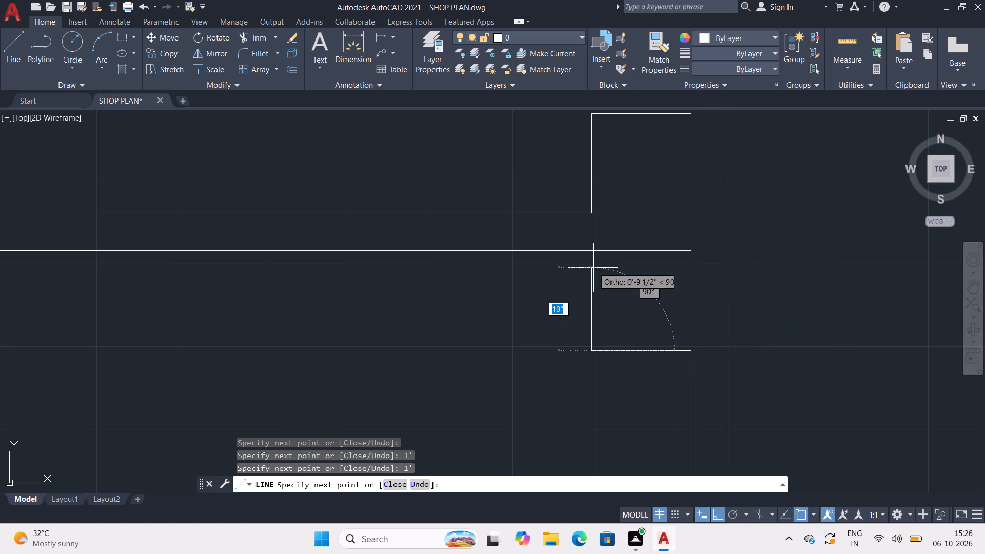
{"action": "left_click", "coordinate": [592, 251]}
{"action": "key", "text": "space"}
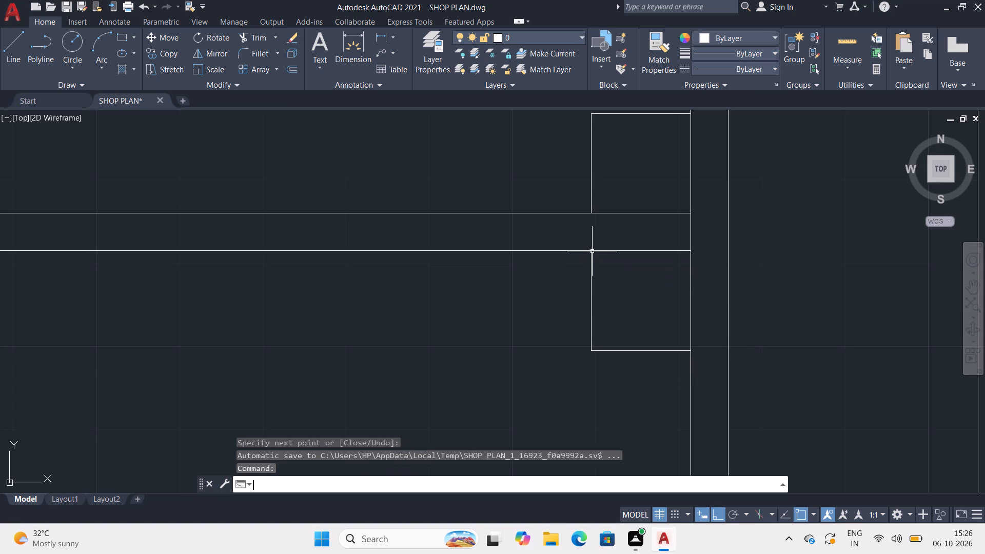
Trim both lines of the partition above the 21'-0.5"X12'-7.5" shop between its outlines and the corridor wall.
{"action": "type", "text": "TRE"}
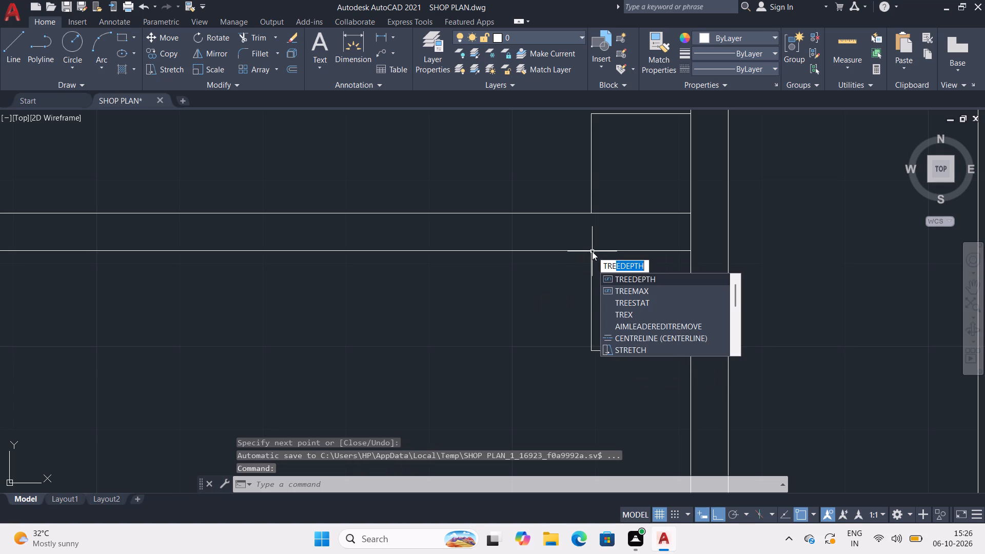
{"action": "key", "text": "BackSpace"}
{"action": "key", "text": "BackSpace"}
{"action": "key", "text": "Return"}
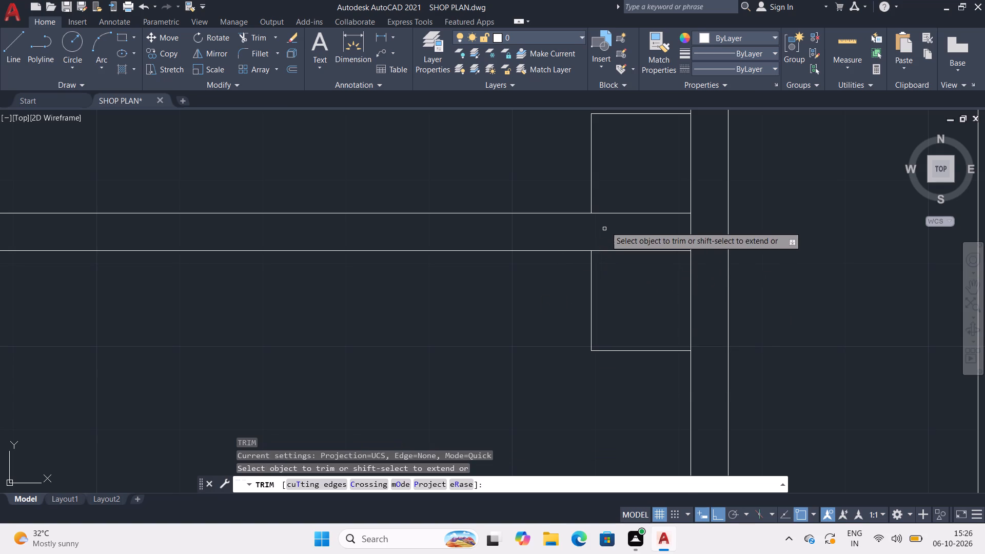
{"action": "left_click_drag", "start_coordinate": [612, 199], "coordinate": [612, 270]}
{"action": "scroll", "coordinate": [616, 270], "scroll_direction": "down", "scroll_amount": 3}
{"action": "middle_click_drag", "start_coordinate": [616, 271], "coordinate": [609, 144]}
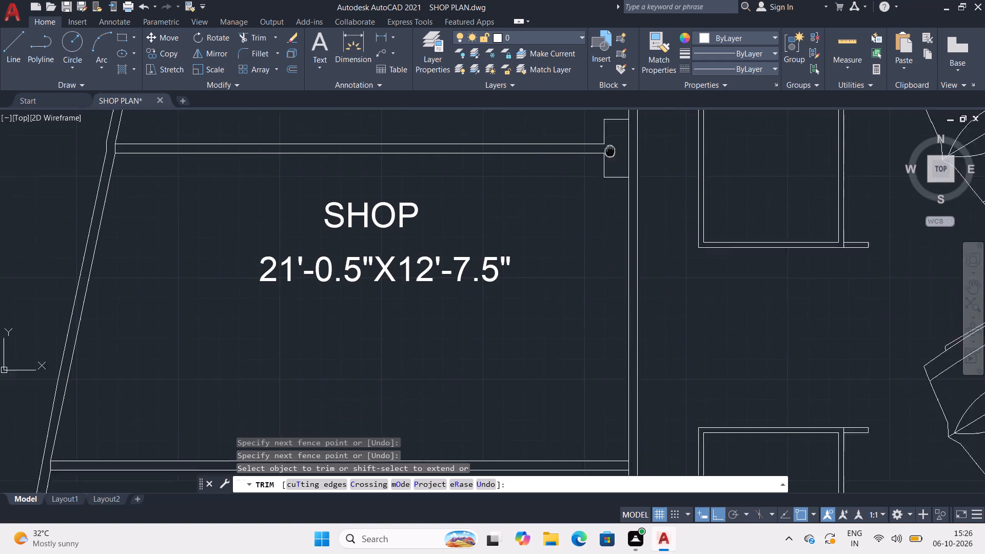
{"action": "middle_click_drag", "start_coordinate": [609, 144], "coordinate": [606, 124]}
{"action": "key", "text": "Escape"}
Draw an outline above the partition over the 23'-8.5"X12'-7.5" shop: 1' along the partition from the corridor wall, 1' up, and back to the wall.
{"action": "key", "text": "l"}
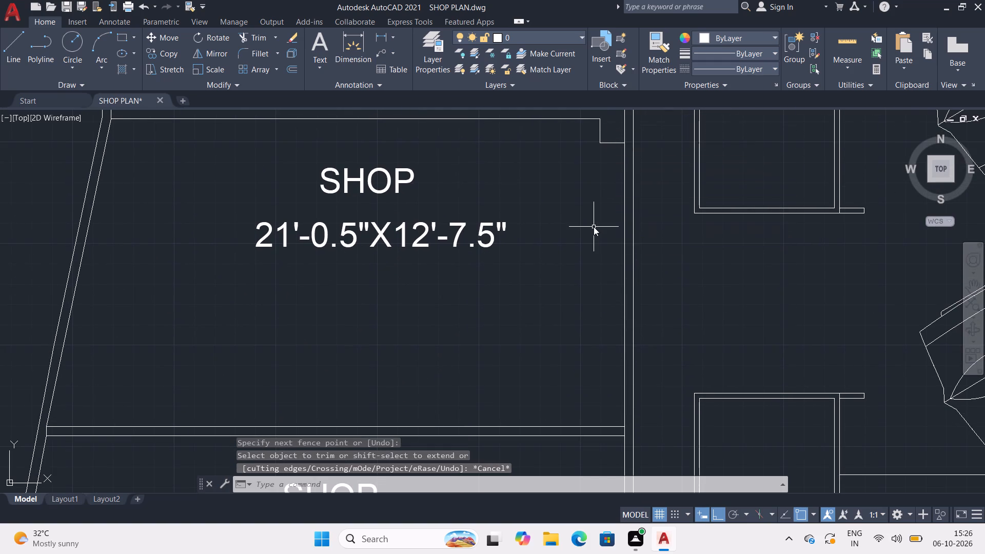
{"action": "key", "text": "Return"}
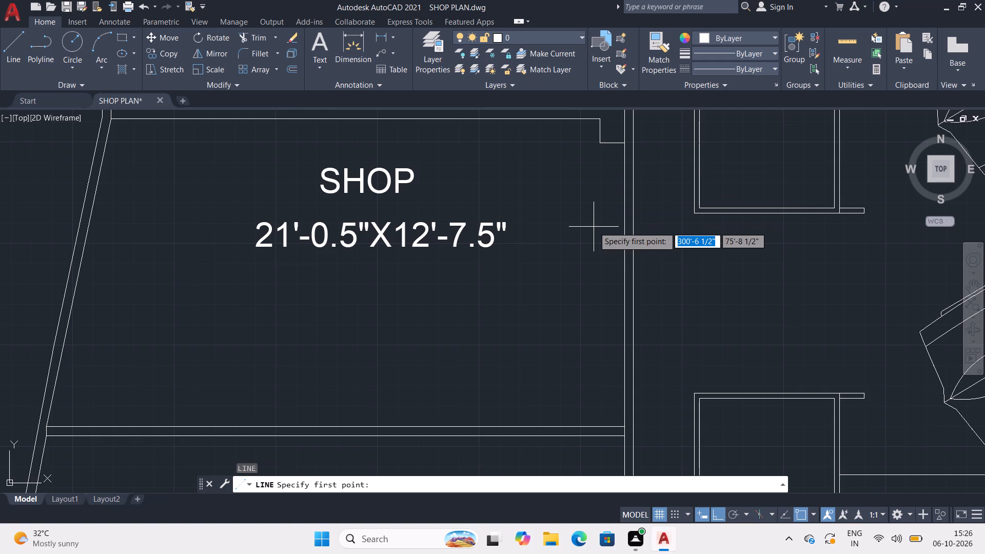
{"action": "middle_click_drag", "start_coordinate": [632, 298], "coordinate": [618, 168]}
{"action": "scroll", "coordinate": [615, 301], "scroll_direction": "up", "scroll_amount": 2}
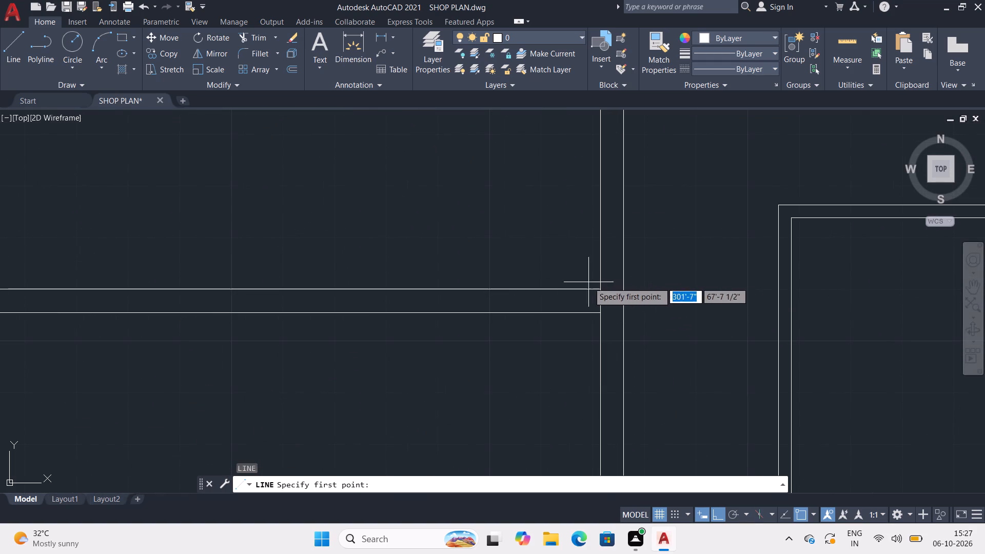
{"action": "left_click", "coordinate": [601, 292]}
{"action": "type", "text": "1'"}
{"action": "key", "text": "Return"}
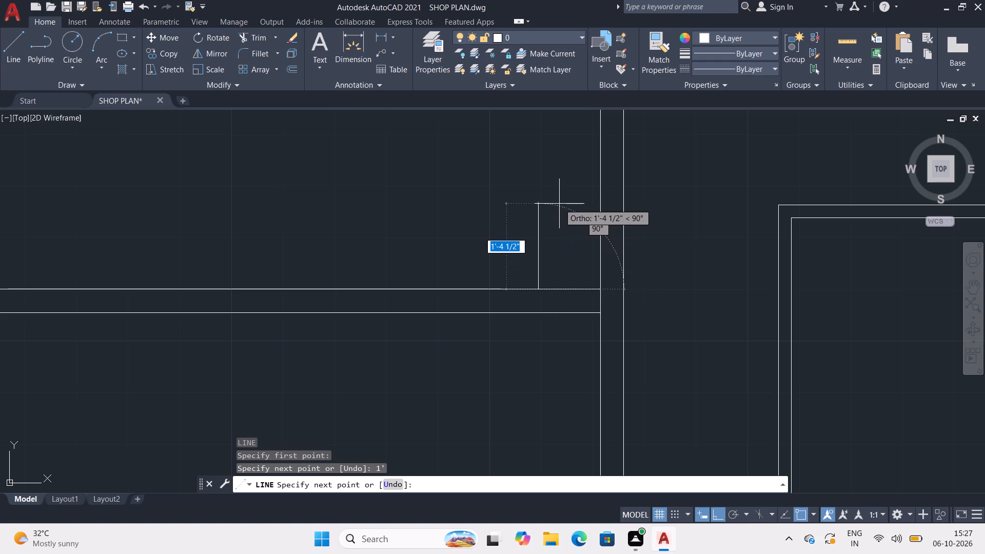
{"action": "type", "text": "1'"}
{"action": "key", "text": "Return"}
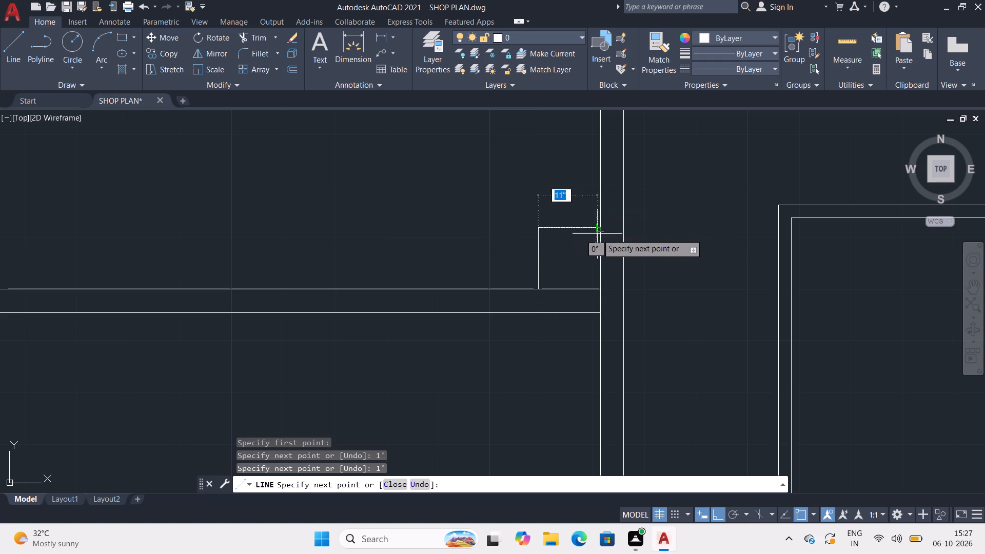
{"action": "left_click", "coordinate": [599, 226]}
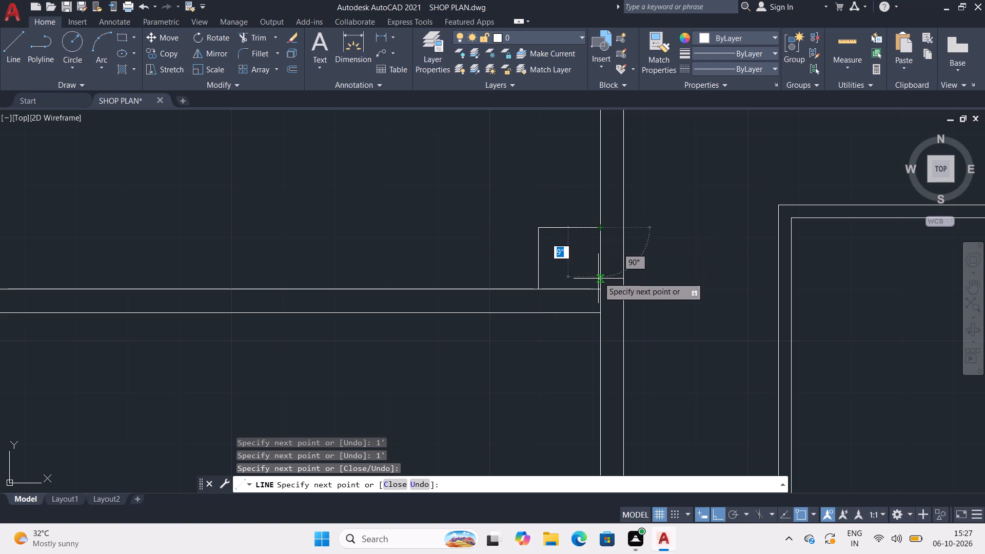
Continue the matching outline below that partition: down the corridor wall to 1' past the partition, 1' across, and up to the partition's lower line.
{"action": "left_click", "coordinate": [600, 312]}
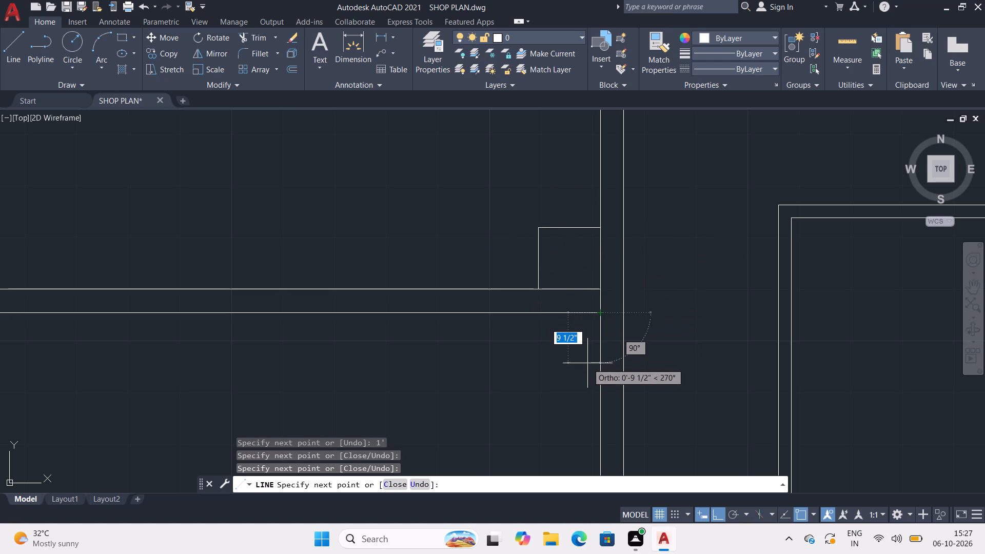
{"action": "type", "text": "1'"}
{"action": "key", "text": "Return"}
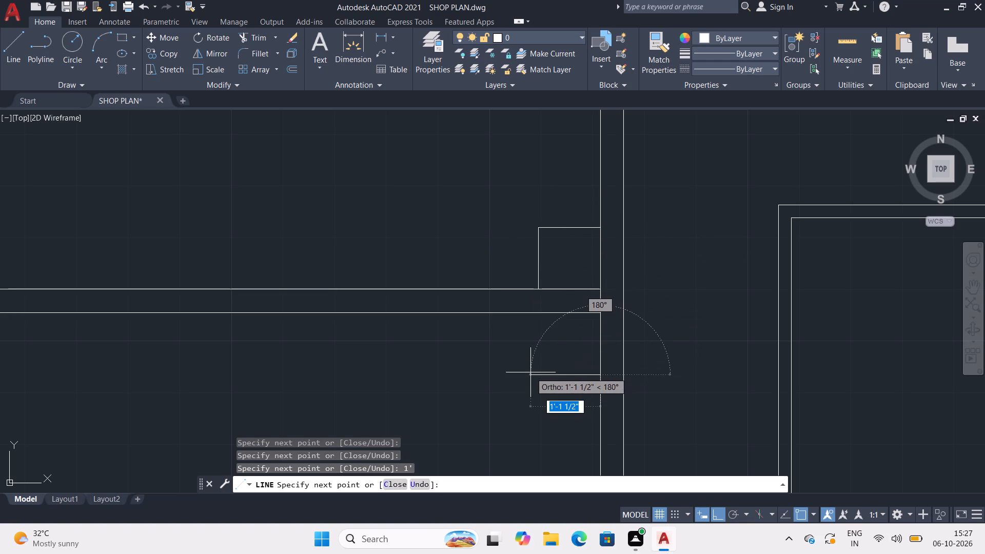
{"action": "type", "text": "1'"}
{"action": "key", "text": "Return"}
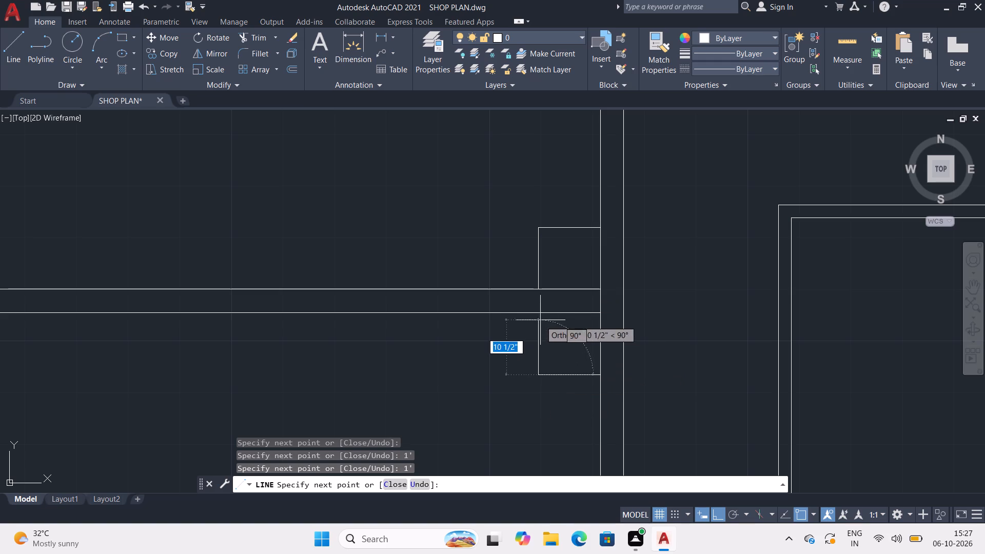
{"action": "left_click", "coordinate": [540, 314]}
{"action": "key", "text": "space"}
Trim both lines of the partition above the 23'-8.5"X12'-7.5" shop between its outlines and the corridor wall.
{"action": "type", "text": "TR"}
{"action": "key", "text": "Return"}
{"action": "left_click_drag", "start_coordinate": [563, 267], "coordinate": [562, 329]}
{"action": "scroll", "coordinate": [562, 322], "scroll_direction": "down", "scroll_amount": 3}
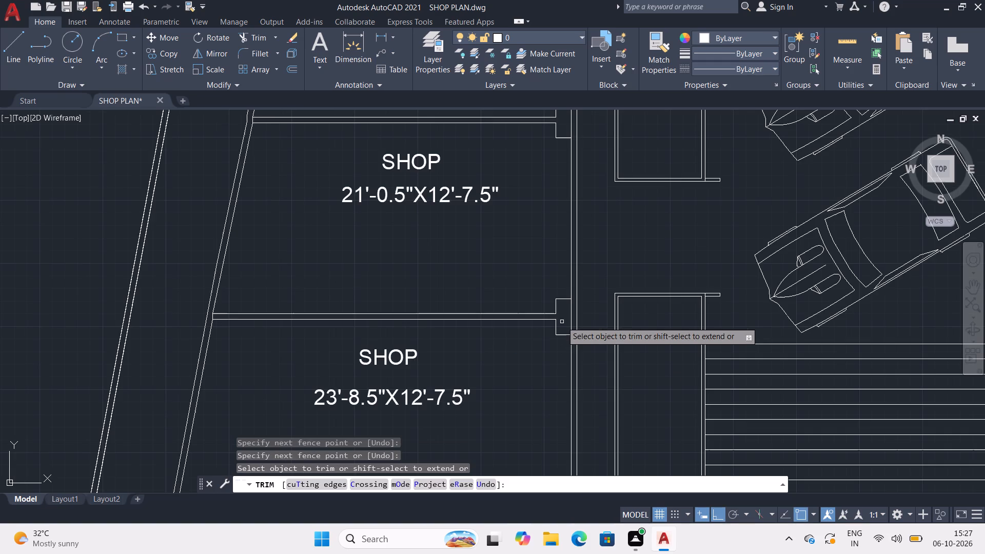
{"action": "key", "text": "Escape"}
Draw an outline above the partition over the 11'-11.5"X14'-1.5" shop: 1' along the partition from the corridor wall, 1' up, and back to the wall.
{"action": "scroll", "coordinate": [576, 258], "scroll_direction": "down", "scroll_amount": 2}
{"action": "middle_click_drag", "start_coordinate": [548, 287], "coordinate": [534, 148]}
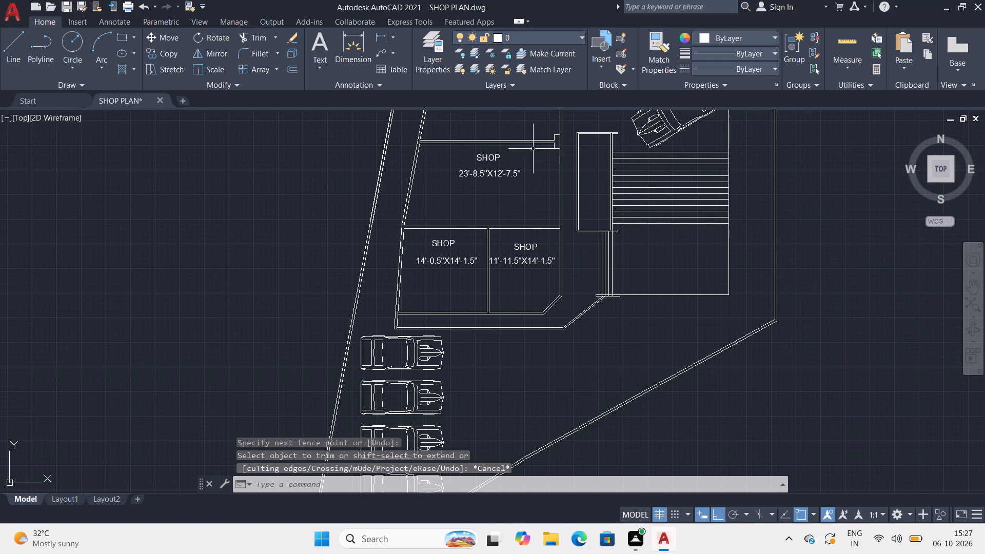
{"action": "scroll", "coordinate": [533, 216], "scroll_direction": "up", "scroll_amount": 5}
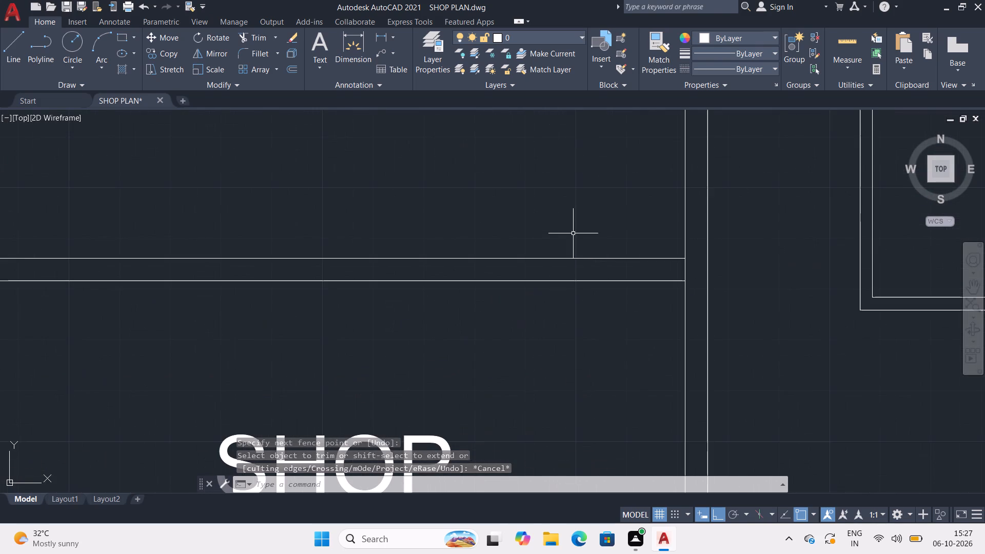
{"action": "key", "text": "l"}
{"action": "key", "text": "Return"}
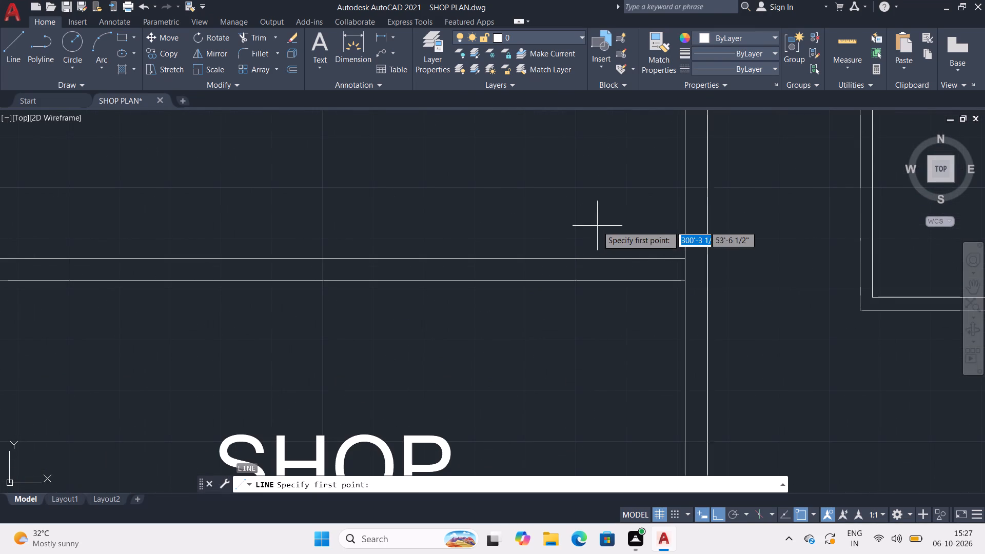
{"action": "left_click", "coordinate": [682, 259]}
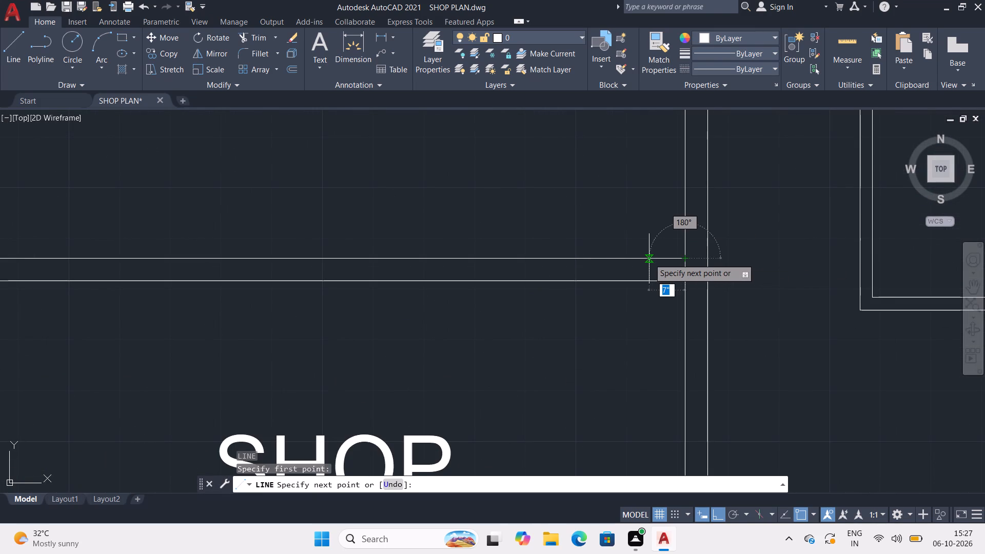
{"action": "type", "text": "1'"}
{"action": "key", "text": "Return"}
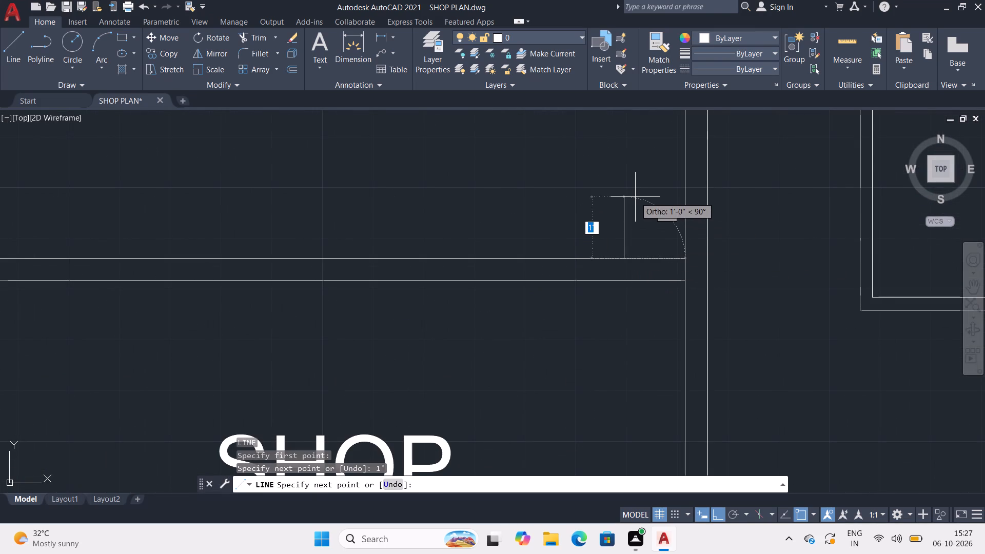
{"action": "type", "text": "1'"}
{"action": "key", "text": "Return"}
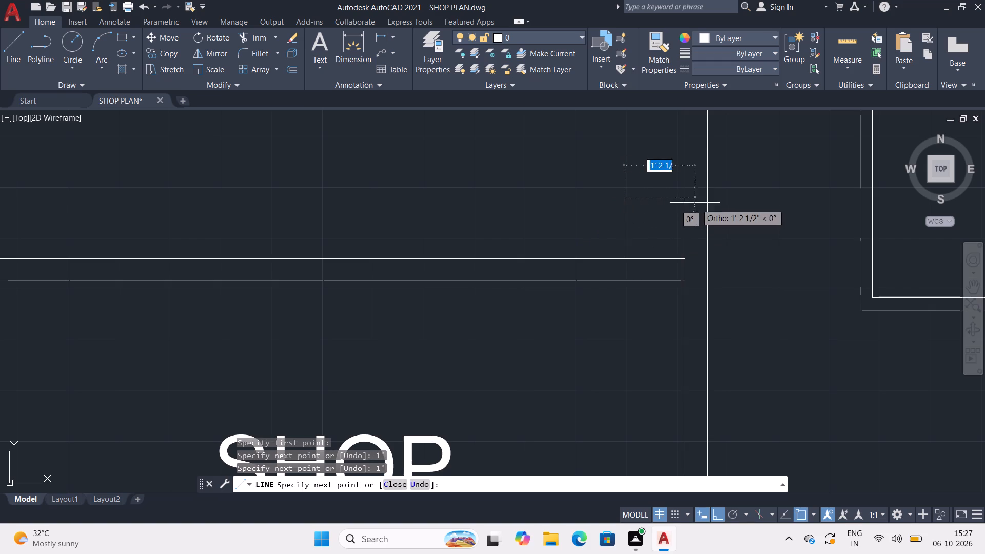
{"action": "left_click", "coordinate": [688, 194]}
Continue the matching outline below that partition: down the corridor wall to 1' past the partition, 1' across, and up to the partition's lower line.
{"action": "left_click", "coordinate": [684, 281]}
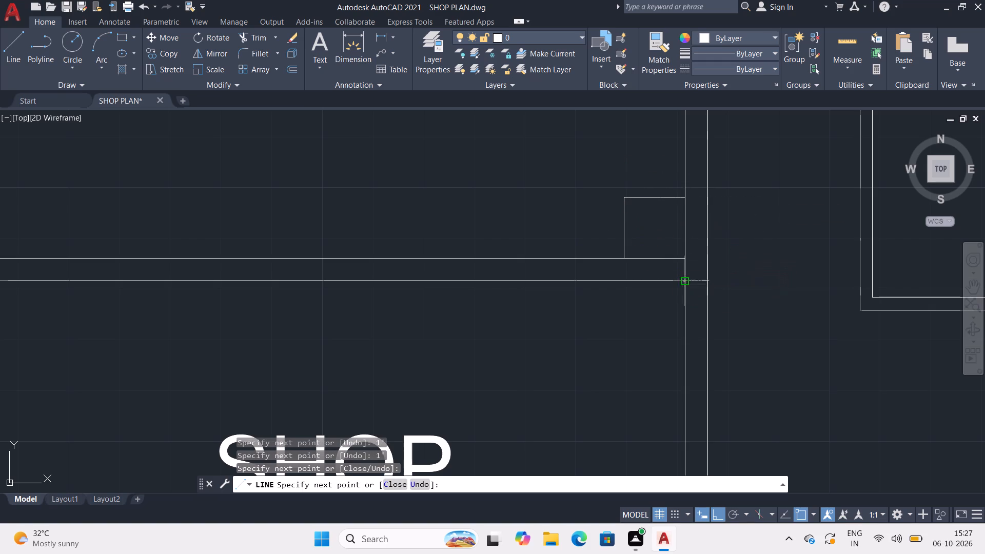
{"action": "type", "text": "1'"}
{"action": "key", "text": "Return"}
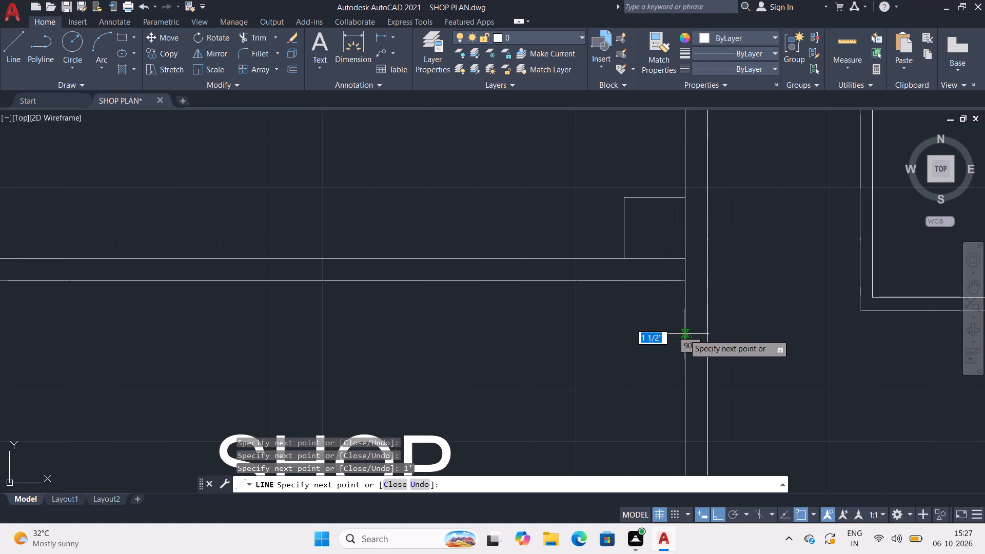
{"action": "type", "text": "1'"}
{"action": "key", "text": "Return"}
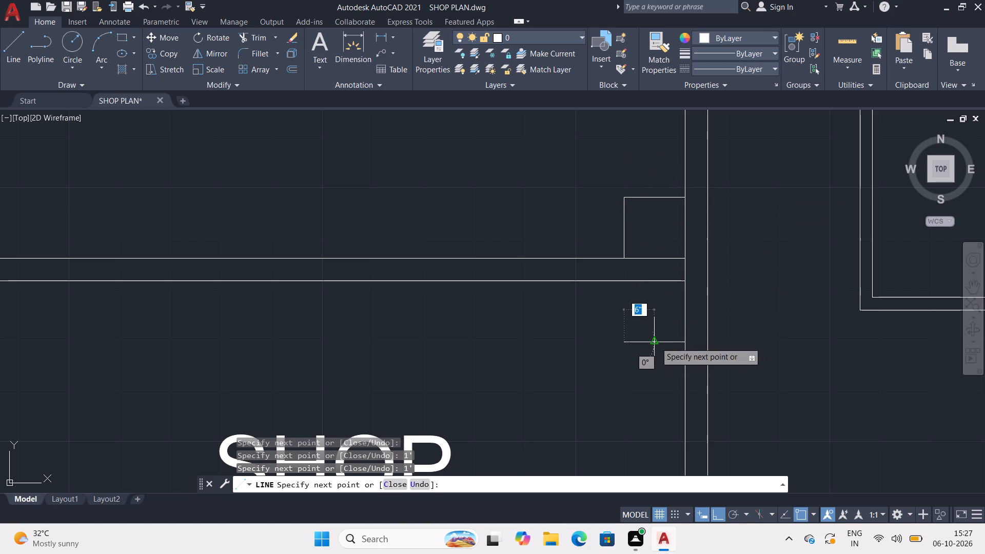
{"action": "left_click", "coordinate": [622, 283]}
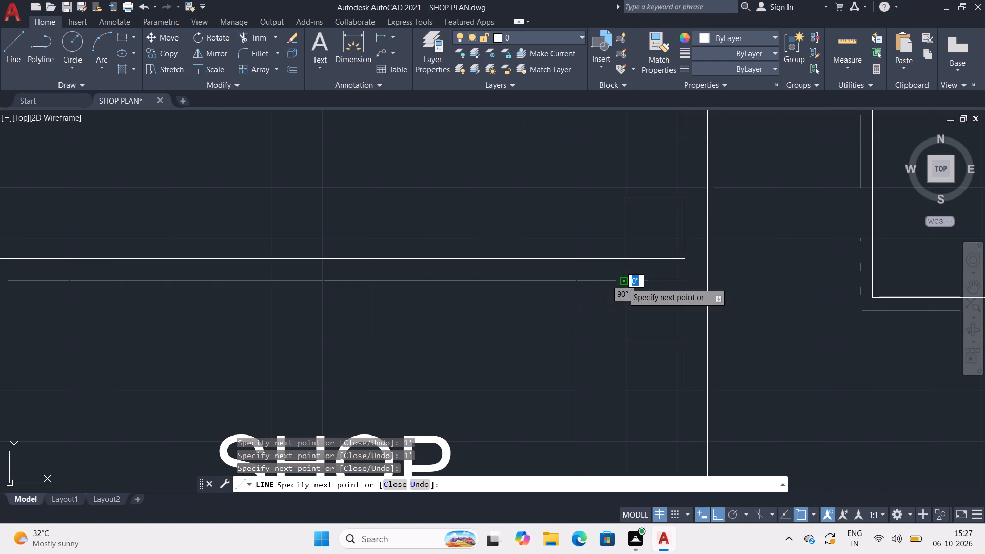
{"action": "key", "text": "space"}
Trim both lines of the partition above the 11'-11.5"X14'-1.5" shop between its outlines and the corridor wall.
{"action": "type", "text": "TR"}
{"action": "key", "text": "Return"}
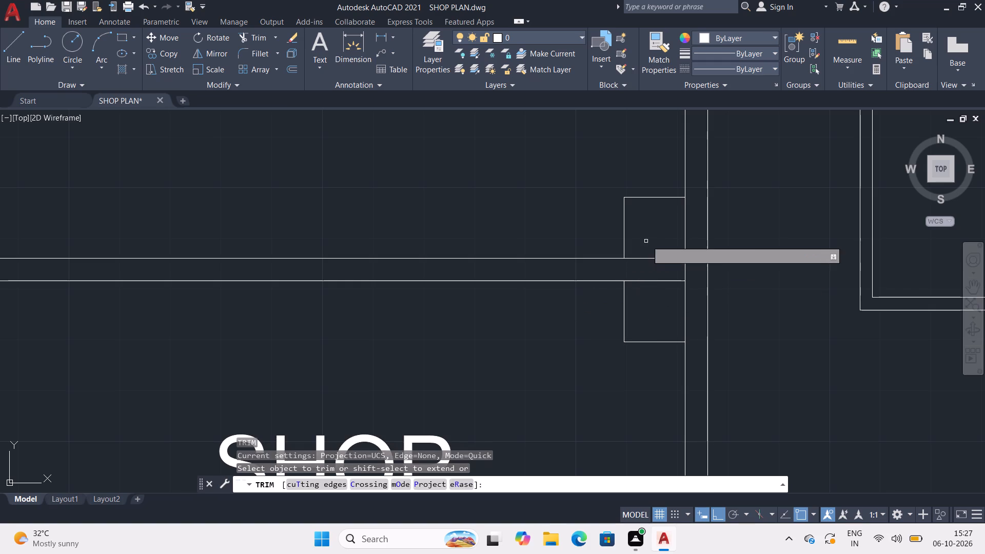
{"action": "left_click_drag", "start_coordinate": [650, 237], "coordinate": [659, 329]}
{"action": "key", "text": "Escape"}
Outline the 11'-11.5"X14'-1.5" shop's corner where corridor and diagonal walls meet: 5" up the wall, 5" across, and down past the diagonal's inner line.
{"action": "scroll", "coordinate": [654, 289], "scroll_direction": "down", "scroll_amount": 2}
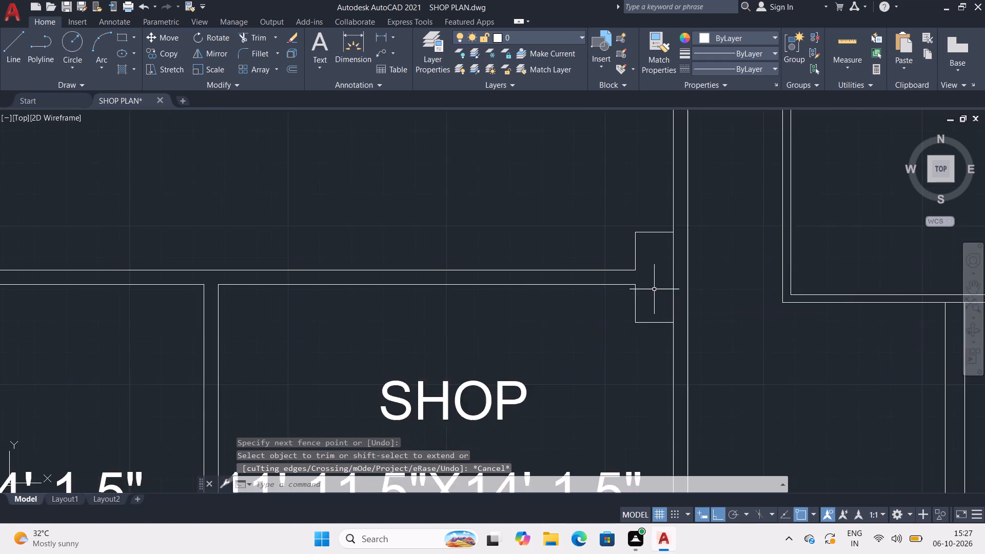
{"action": "middle_click_drag", "start_coordinate": [653, 287], "coordinate": [573, 77]}
{"action": "middle_click_drag", "start_coordinate": [603, 291], "coordinate": [562, 221]}
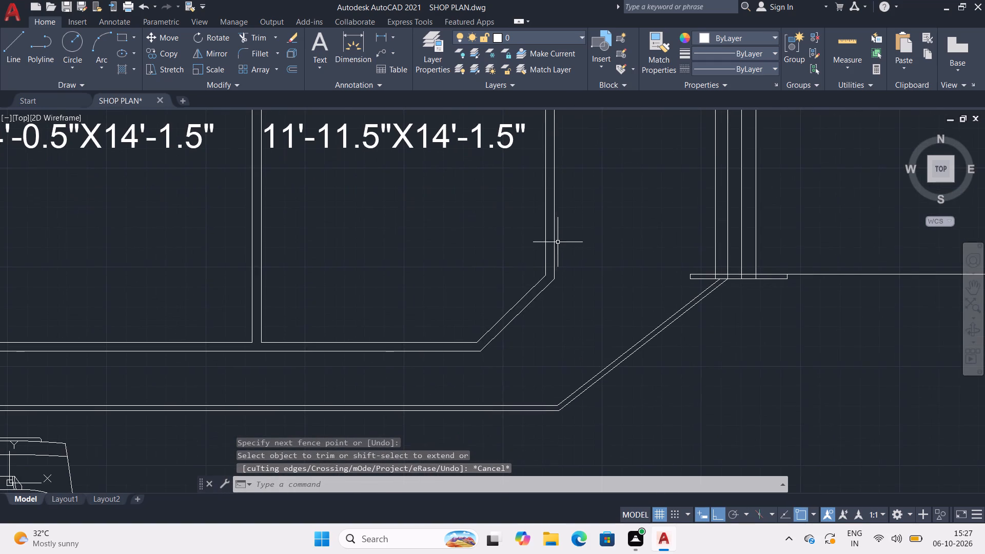
{"action": "scroll", "coordinate": [540, 248], "scroll_direction": "up", "scroll_amount": 3}
{"action": "key", "text": "l"}
{"action": "key", "text": "Return"}
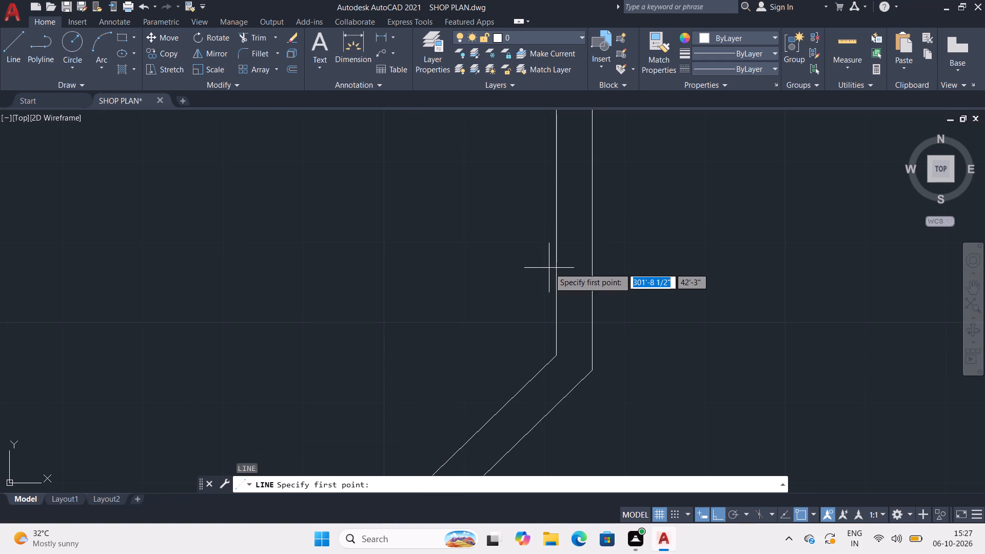
{"action": "left_click", "coordinate": [558, 353]}
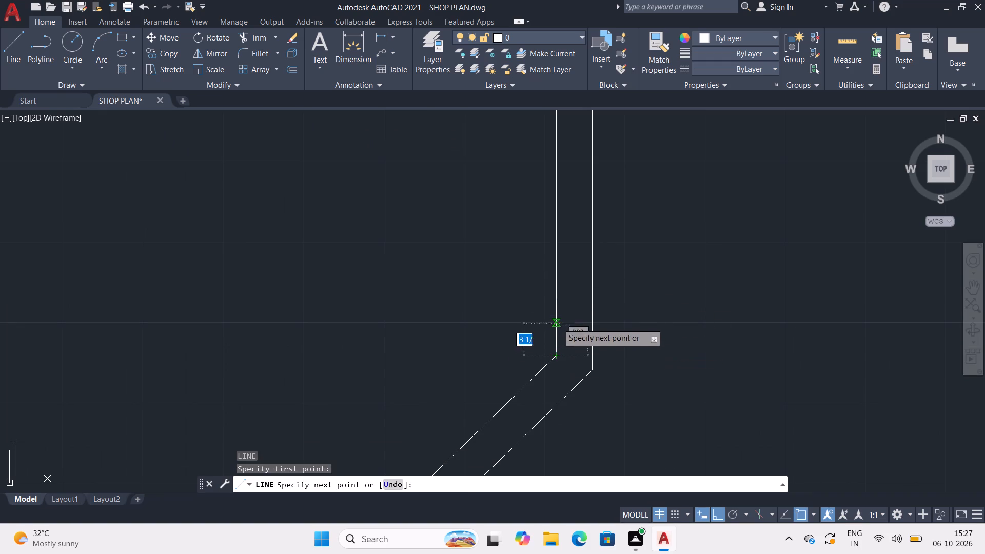
{"action": "type", "text": "5\""}
{"action": "key", "text": "Return"}
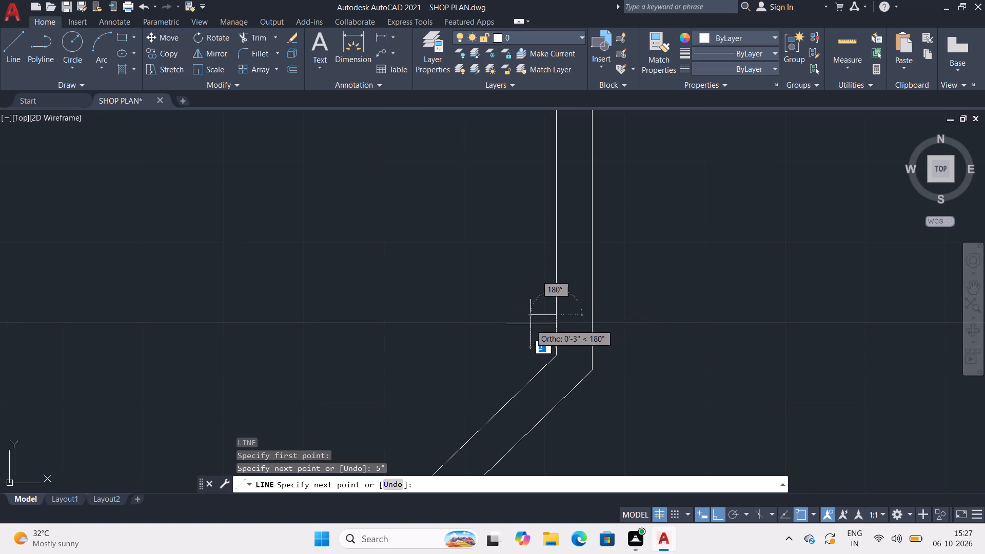
{"action": "type", "text": "5\""}
{"action": "key", "text": "Return"}
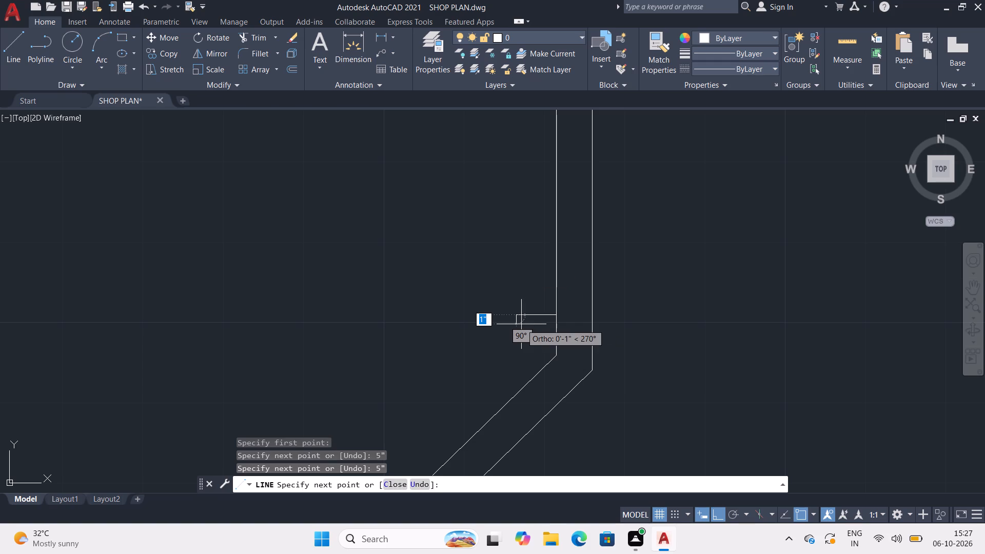
{"action": "left_click", "coordinate": [515, 396]}
{"action": "key", "text": "ctrl+z"}
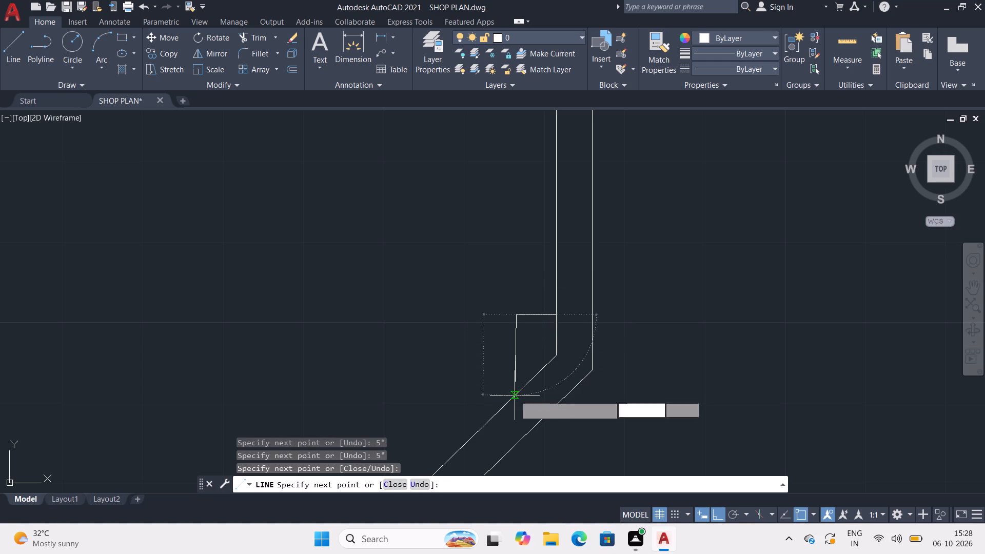
{"action": "scroll", "coordinate": [515, 394], "scroll_direction": "up", "scroll_amount": 3}
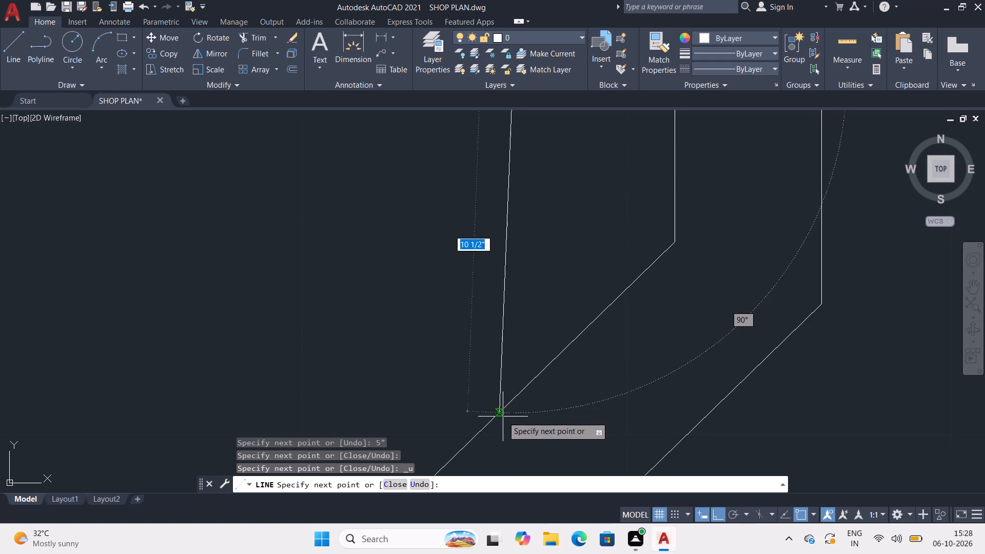
{"action": "left_click", "coordinate": [508, 428]}
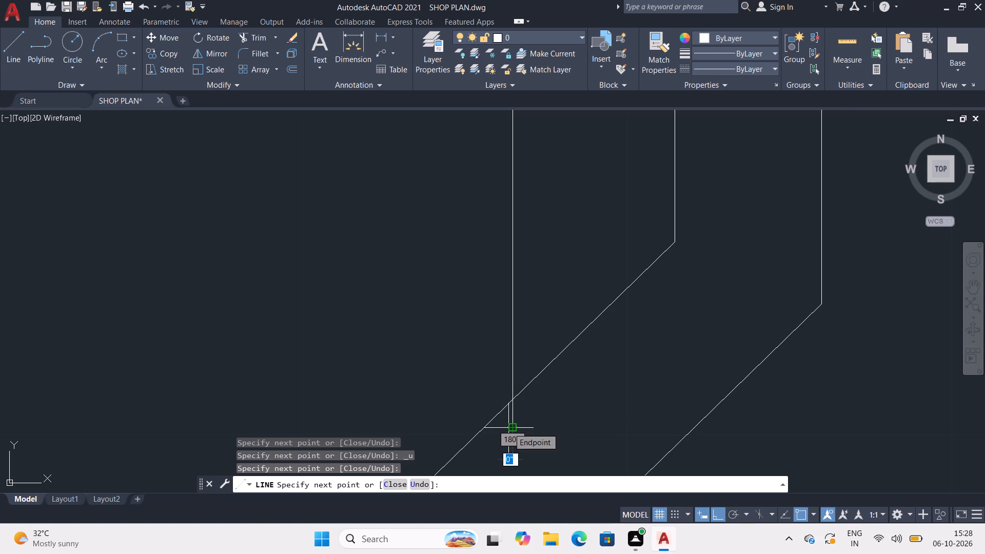
{"action": "key", "text": "space"}
Trim the end of the corner outline's vertical line that extends past the diagonal wall's inner line.
{"action": "key", "text": "t"}
{"action": "key", "text": "r"}
{"action": "key", "text": "Return"}
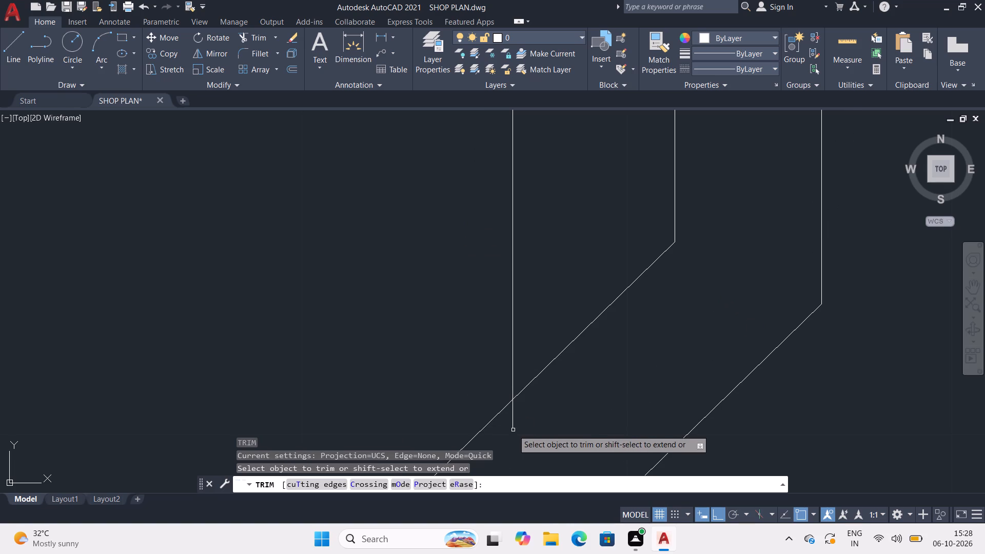
{"action": "left_click_drag", "start_coordinate": [525, 409], "coordinate": [513, 415]}
{"action": "left_click", "coordinate": [514, 415]}
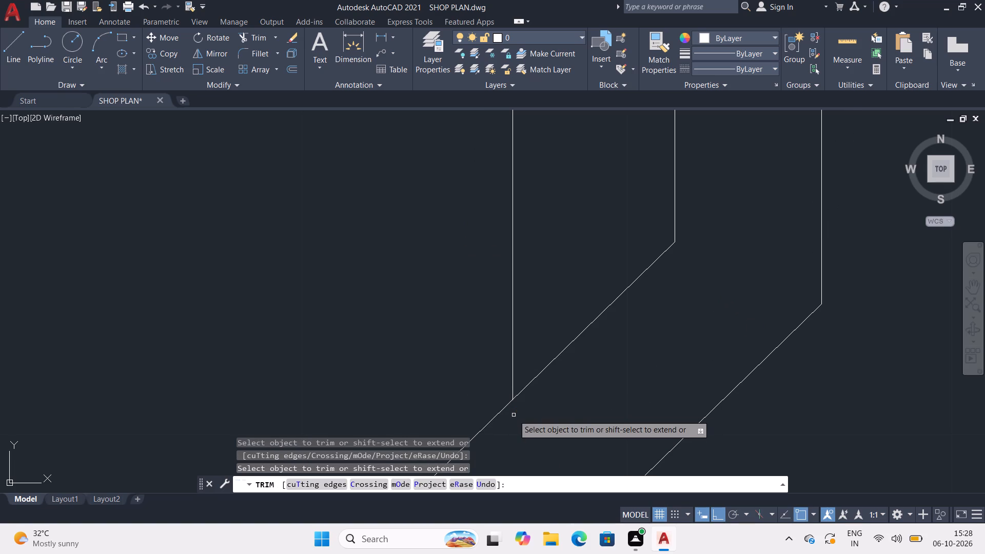
{"action": "key", "text": "Escape"}
{"action": "key", "text": "Escape"}
{"action": "key", "text": "Escape"}
{"action": "key", "text": "Escape"}
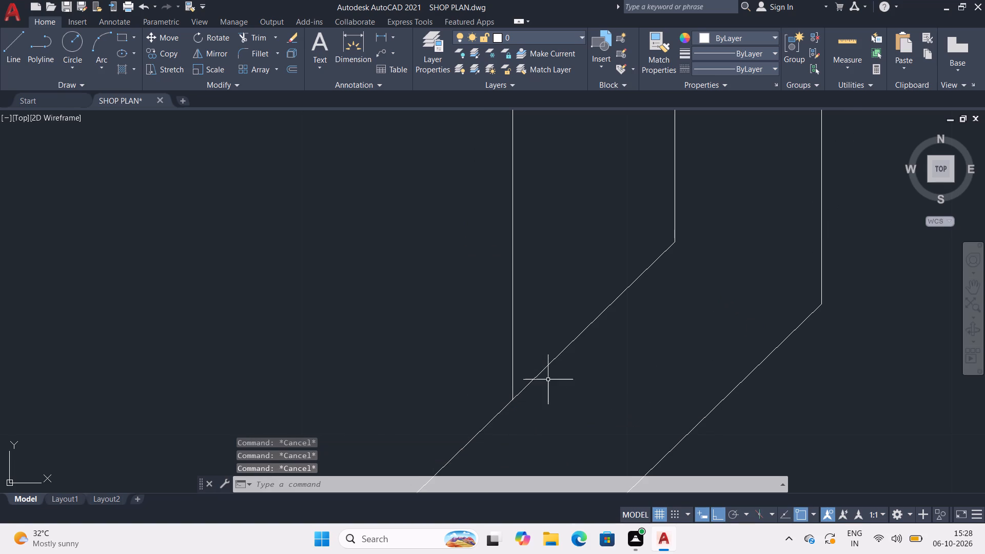
Outline the 11'-11.5"X14'-1.5" shop's corner where bottom and diagonal walls meet: 5" along the bottom wall, 5" up, and across past the diagonal's inner line.
{"action": "scroll", "coordinate": [565, 374], "scroll_direction": "down", "scroll_amount": 2}
{"action": "middle_click_drag", "start_coordinate": [603, 398], "coordinate": [594, 319]}
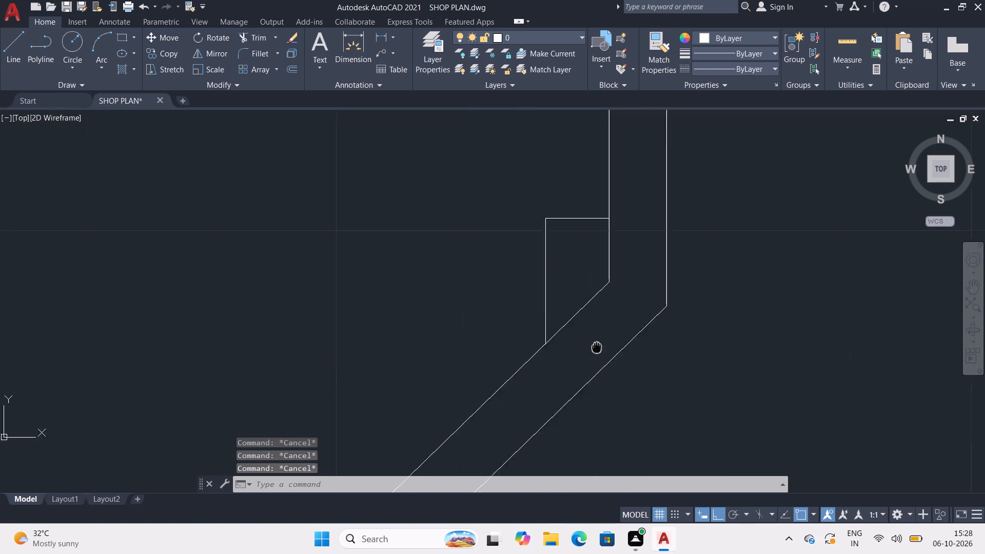
{"action": "middle_click_drag", "start_coordinate": [594, 319], "coordinate": [588, 144]}
{"action": "scroll", "coordinate": [554, 233], "scroll_direction": "down", "scroll_amount": 2}
{"action": "middle_click_drag", "start_coordinate": [526, 272], "coordinate": [650, 236]}
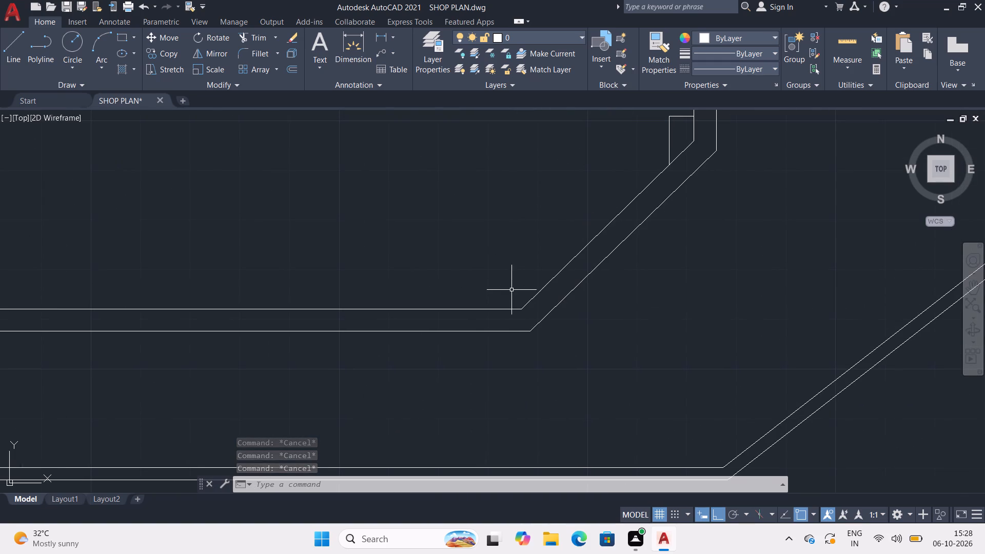
{"action": "scroll", "coordinate": [515, 308], "scroll_direction": "up", "scroll_amount": 4}
{"action": "key", "text": "l"}
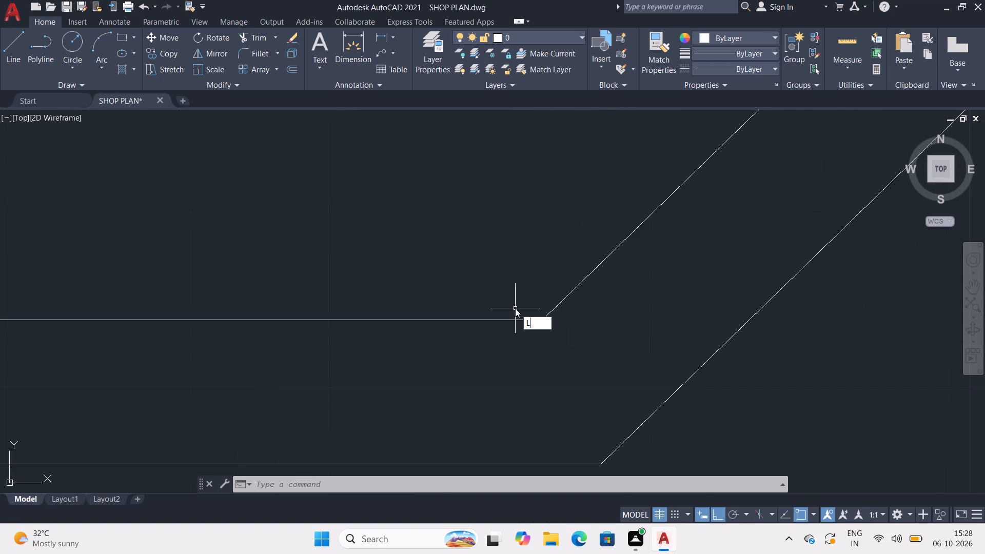
{"action": "key", "text": "Return"}
{"action": "left_click", "coordinate": [543, 324]}
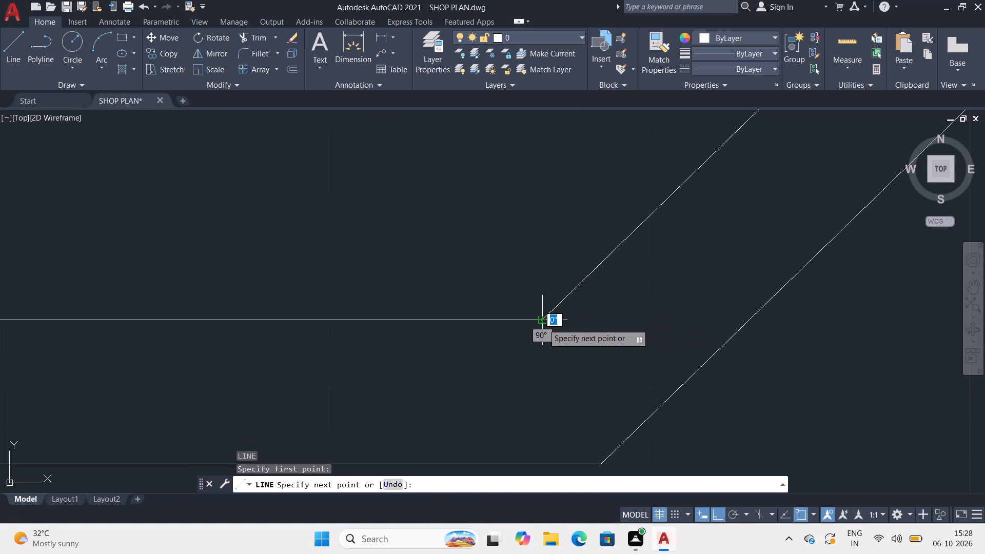
{"action": "type", "text": "5\""}
{"action": "key", "text": "Return"}
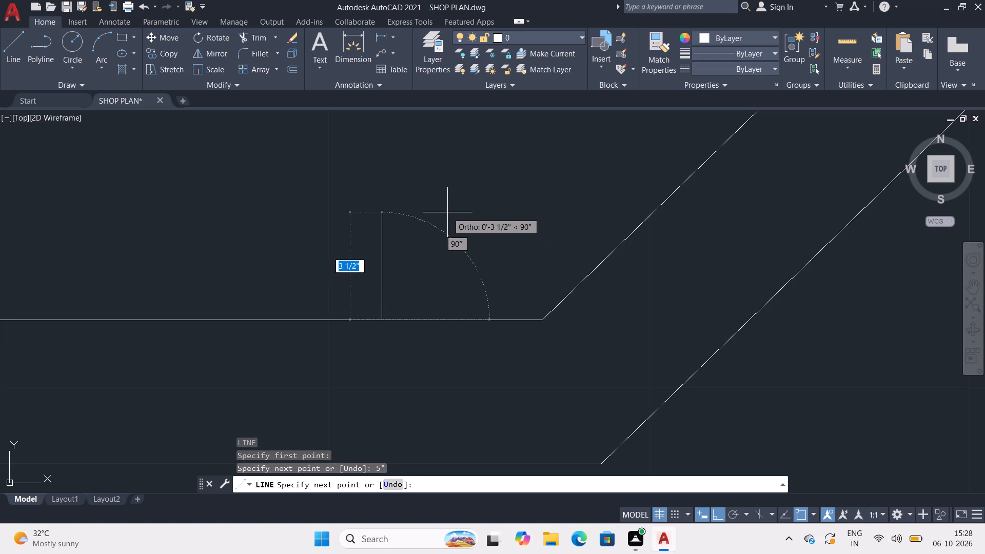
{"action": "type", "text": "5\""}
{"action": "key", "text": "Return"}
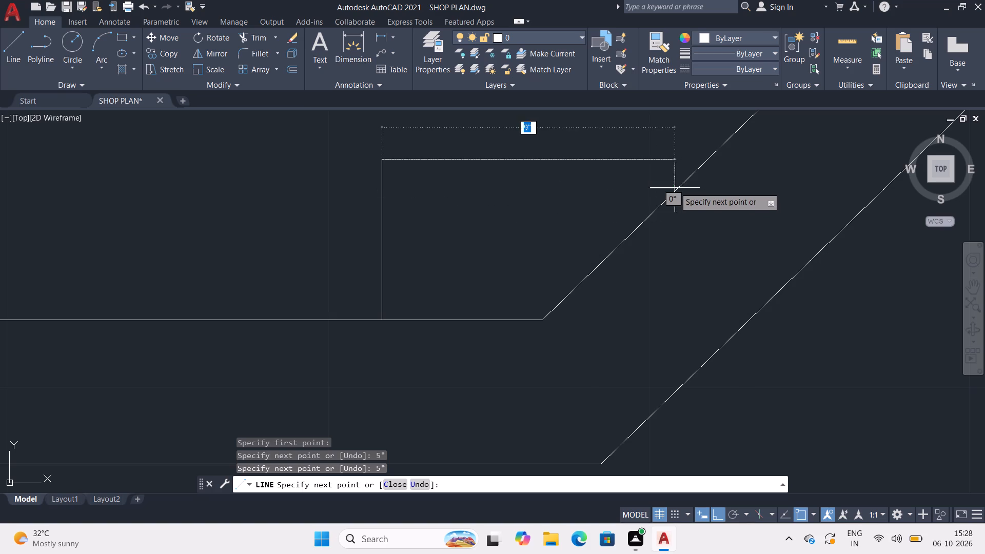
{"action": "left_click", "coordinate": [720, 161]}
{"action": "key", "text": "space"}
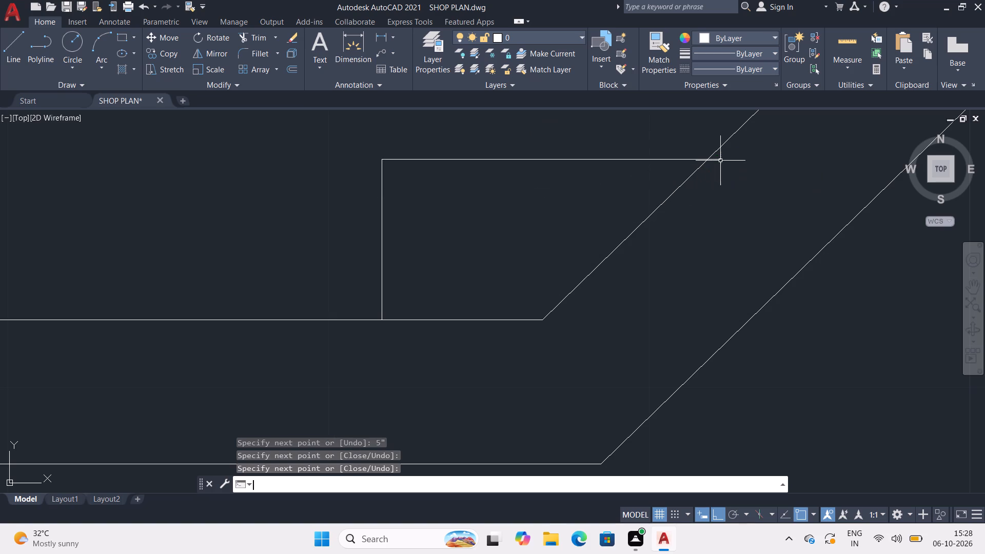
Trim the end of that corner outline's horizontal line that extends past the diagonal wall's inner line.
{"action": "type", "text": "TR"}
{"action": "key", "text": "Return"}
{"action": "left_click", "coordinate": [717, 159]}
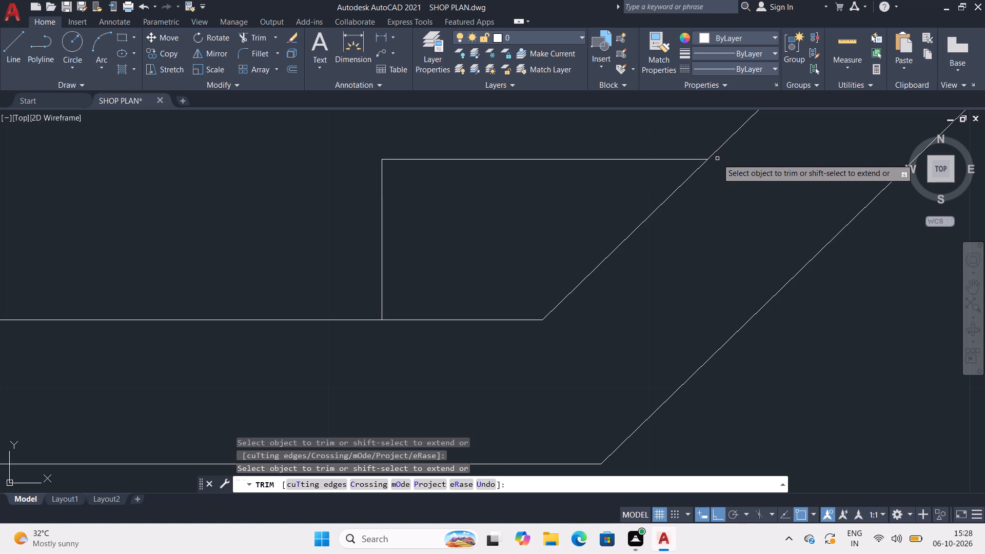
{"action": "key", "text": "Escape"}
{"action": "key", "text": "Escape"}
Start a column outline at the two bottom shops' partition: 1' along the bottom wall toward the diagonal, down to its outer line, and up to 1' above its inner line.
{"action": "scroll", "coordinate": [688, 146], "scroll_direction": "down", "scroll_amount": 8}
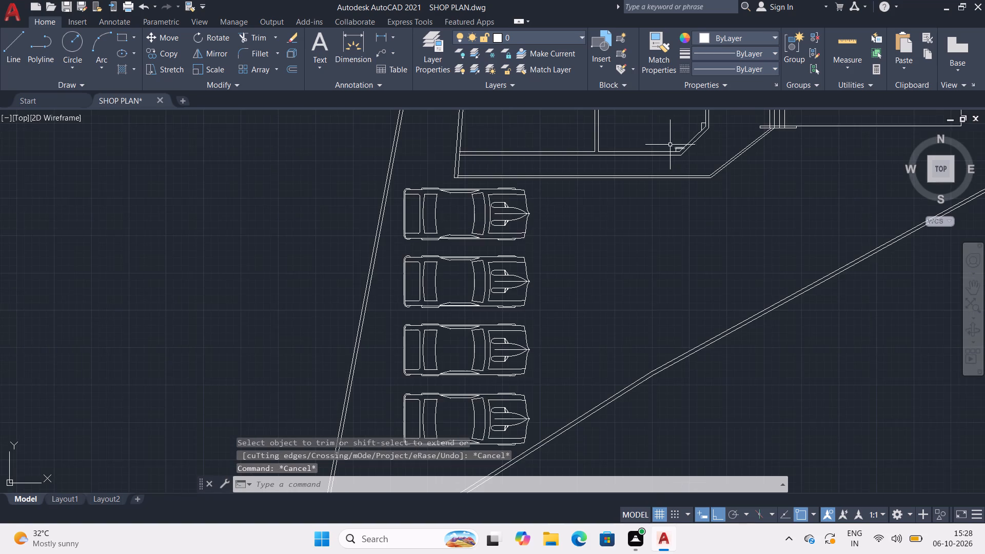
{"action": "middle_click_drag", "start_coordinate": [669, 155], "coordinate": [654, 246]}
{"action": "middle_click_drag", "start_coordinate": [576, 212], "coordinate": [582, 286]}
{"action": "scroll", "coordinate": [578, 271], "scroll_direction": "up", "scroll_amount": 3}
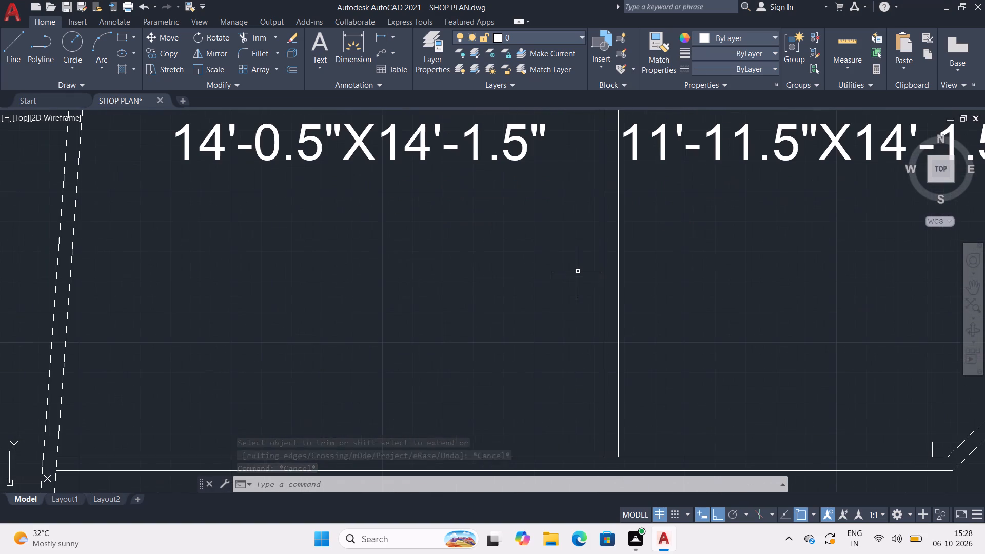
{"action": "middle_click_drag", "start_coordinate": [617, 304], "coordinate": [542, 181]}
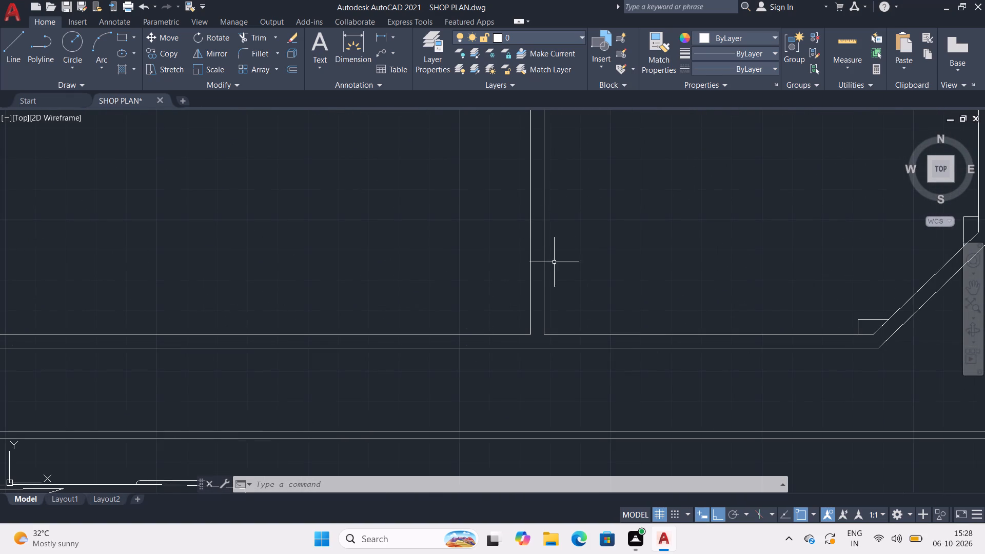
{"action": "key", "text": "l"}
{"action": "key", "text": "Return"}
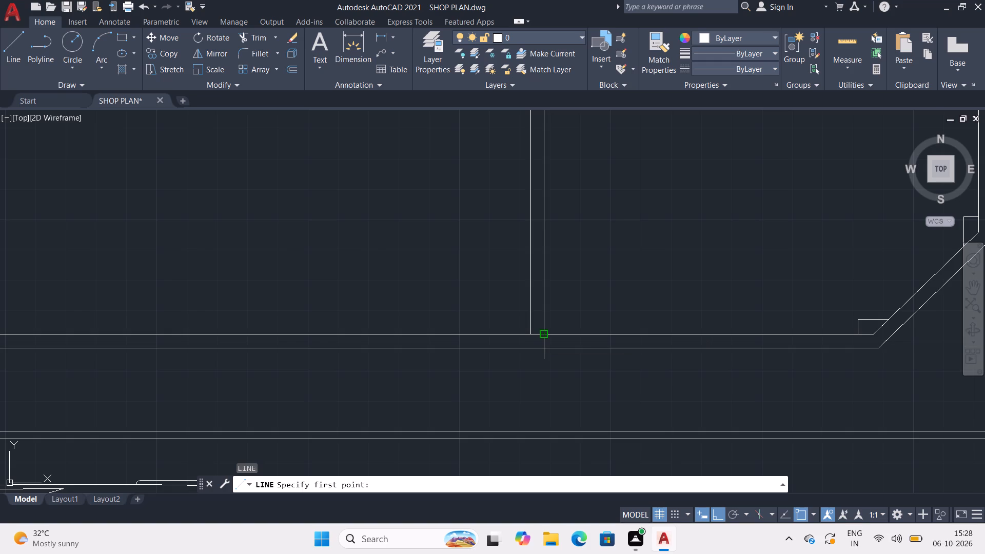
{"action": "left_click", "coordinate": [544, 333]}
{"action": "type", "text": "1'"}
{"action": "key", "text": "Return"}
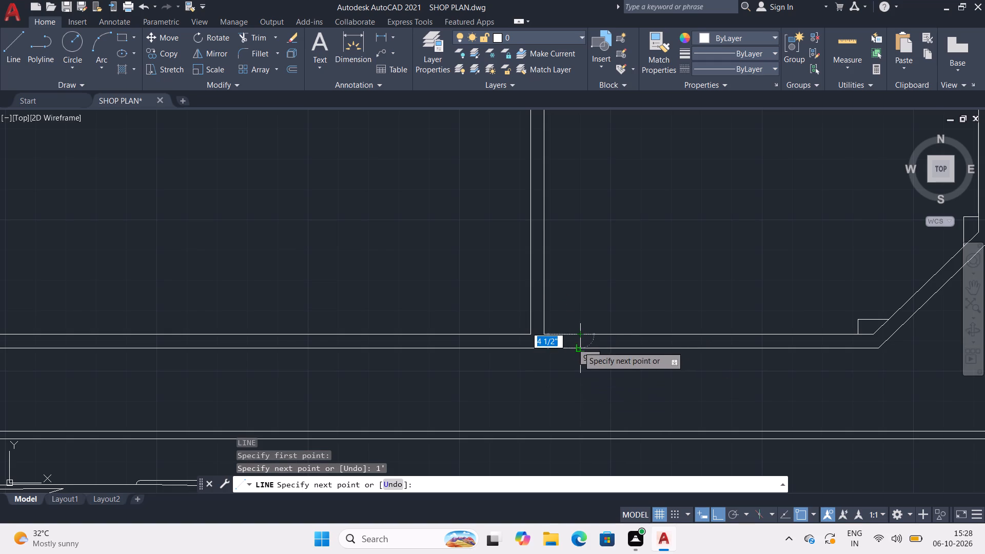
{"action": "left_click", "coordinate": [578, 346]}
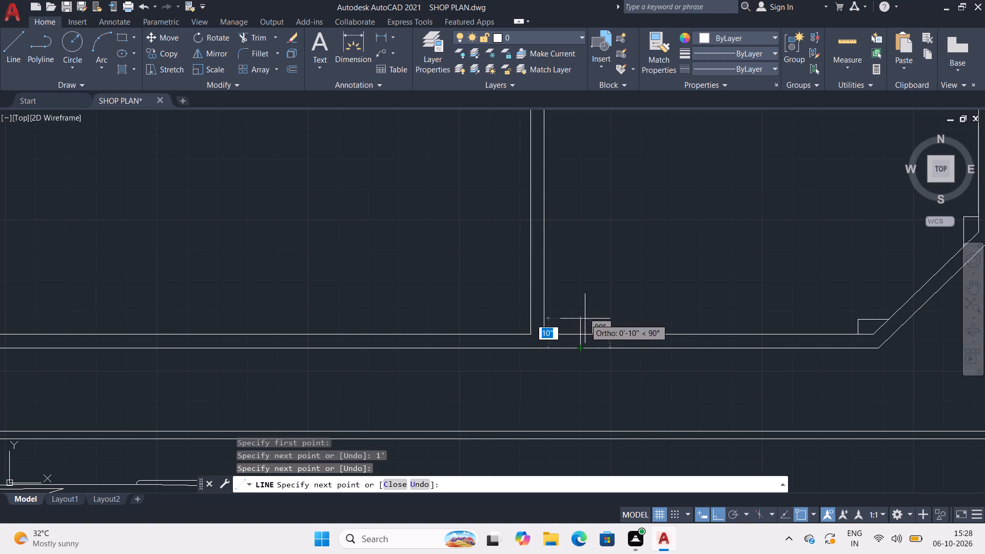
{"action": "left_click", "coordinate": [580, 333]}
{"action": "type", "text": "1'"}
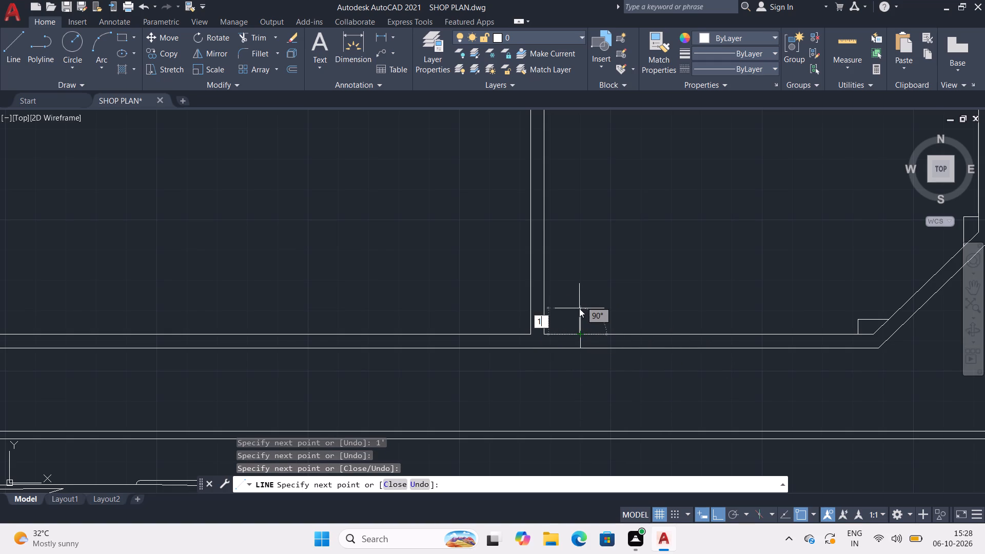
{"action": "key", "text": "Return"}
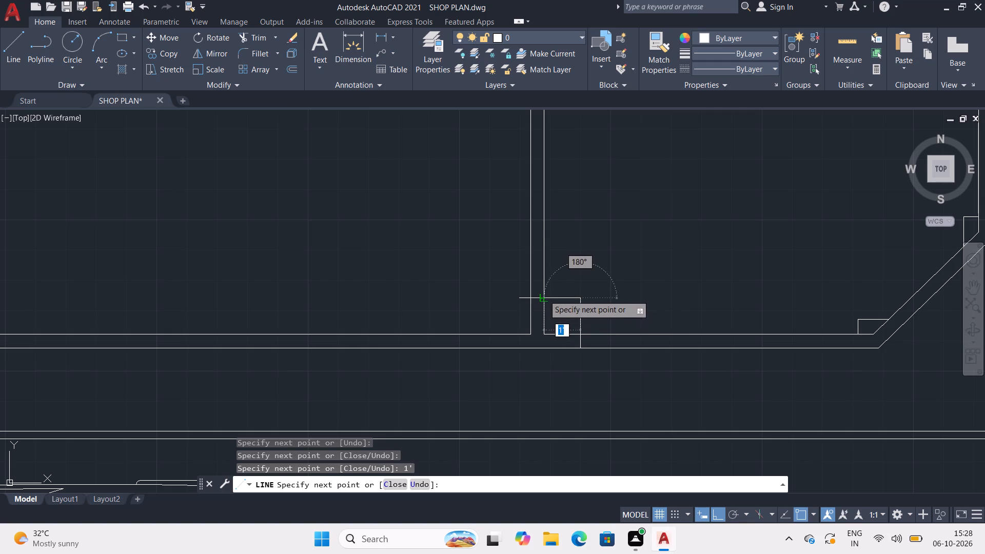
Continue the column outline across both partition lines, 1' beyond into the 14'-0.5"X14'-1.5" shop, and down to the bottom wall's outer line.
{"action": "left_click", "coordinate": [544, 295]}
{"action": "left_click", "coordinate": [531, 295]}
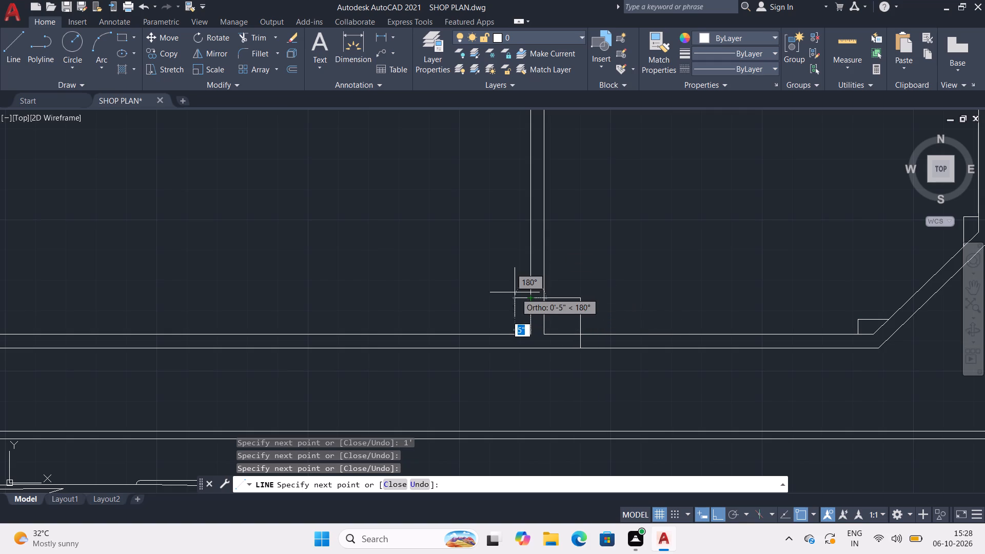
{"action": "type", "text": "1'"}
{"action": "key", "text": "Return"}
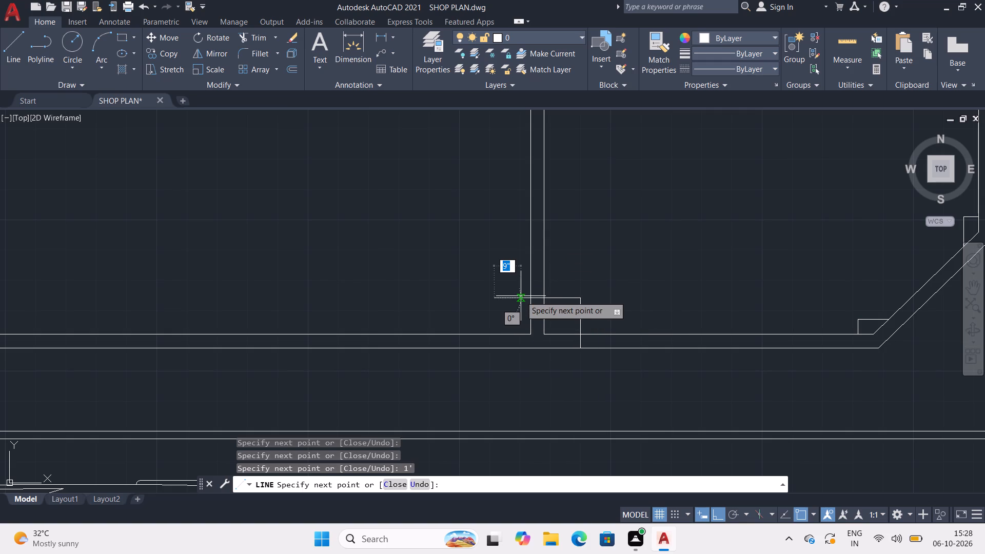
{"action": "left_click", "coordinate": [490, 348]}
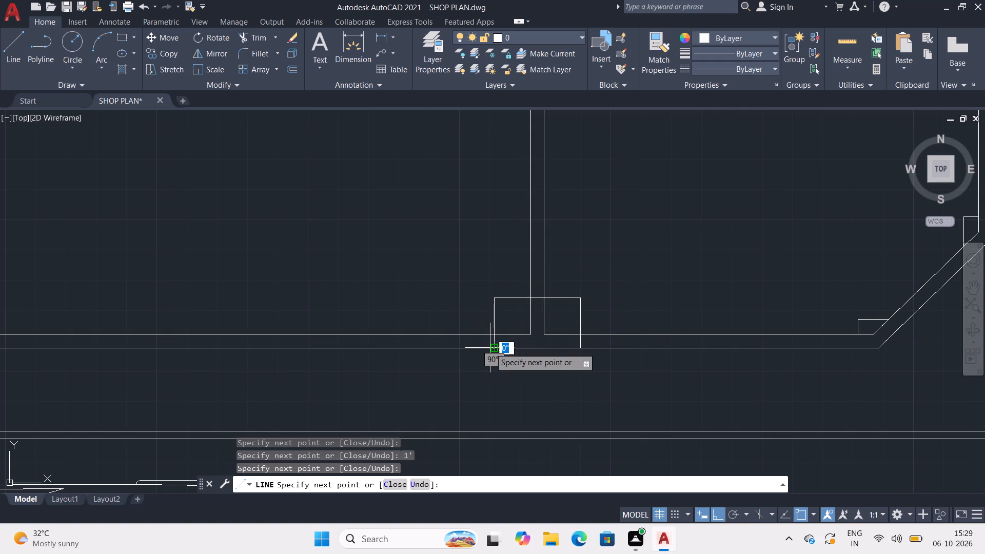
{"action": "key", "text": "space"}
Trim the partition lines and bottom wall's inner line inside the column outline, plus the outline's top segment between the partition lines.
{"action": "type", "text": "TR"}
{"action": "key", "text": "Return"}
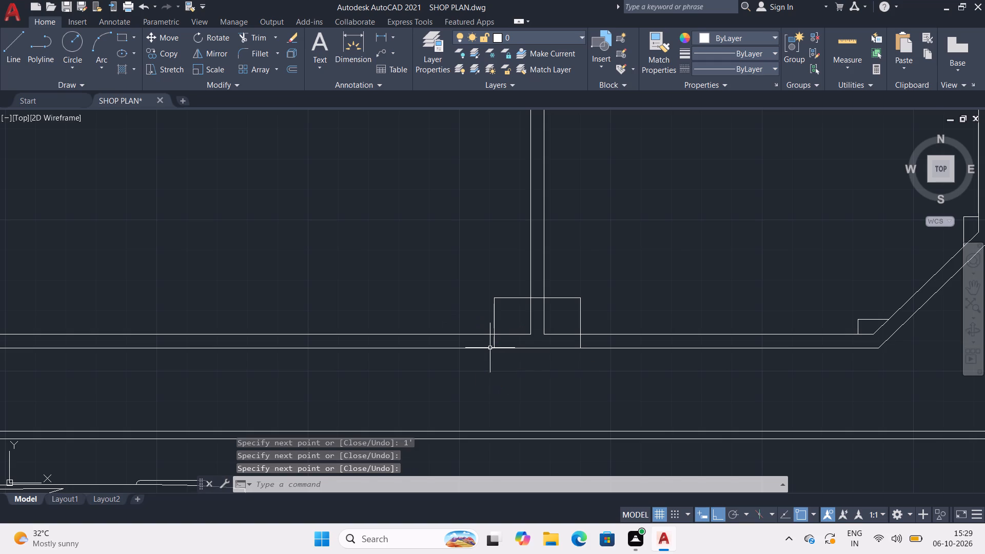
{"action": "left_click_drag", "start_coordinate": [545, 306], "coordinate": [524, 305]}
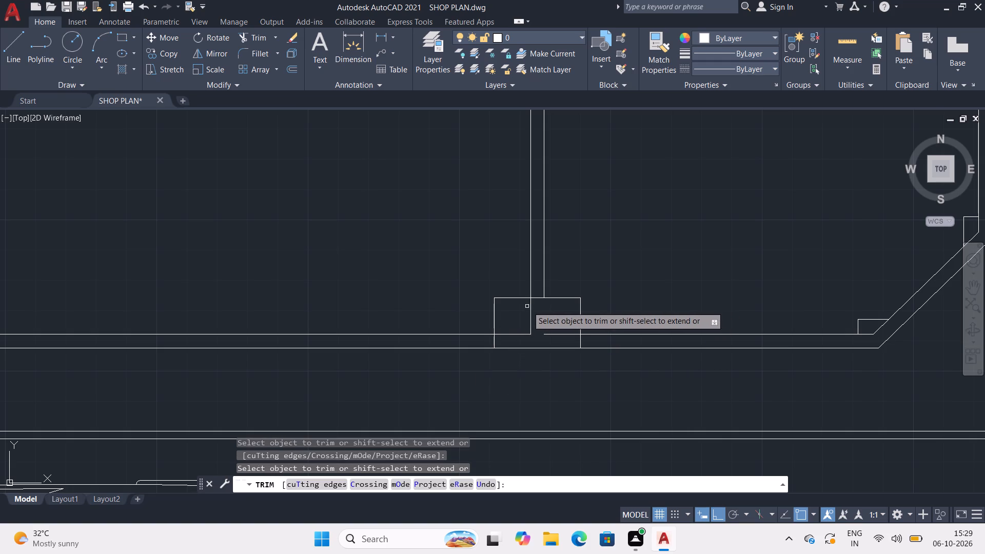
{"action": "left_click", "coordinate": [529, 309]}
{"action": "left_click_drag", "start_coordinate": [518, 338], "coordinate": [519, 329]}
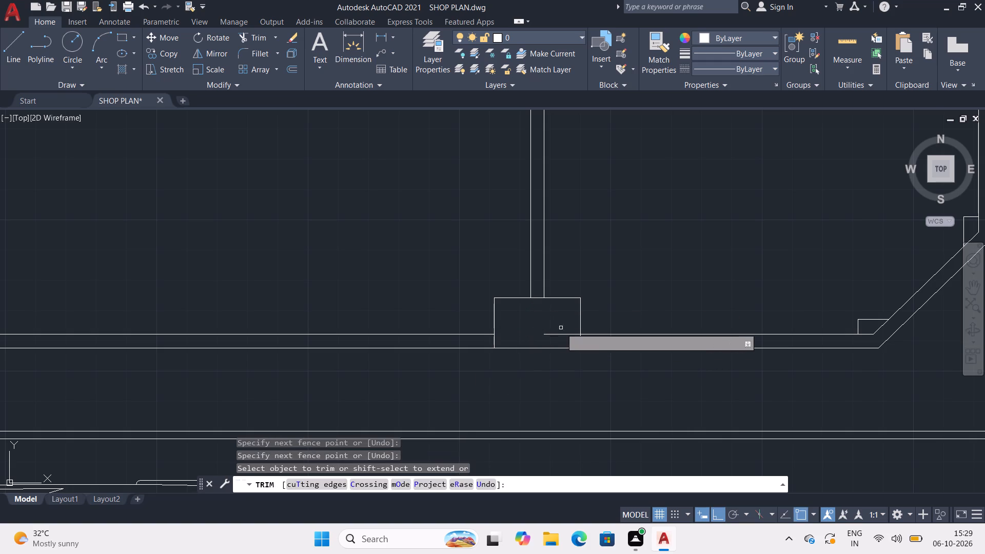
{"action": "left_click_drag", "start_coordinate": [556, 328], "coordinate": [556, 336]}
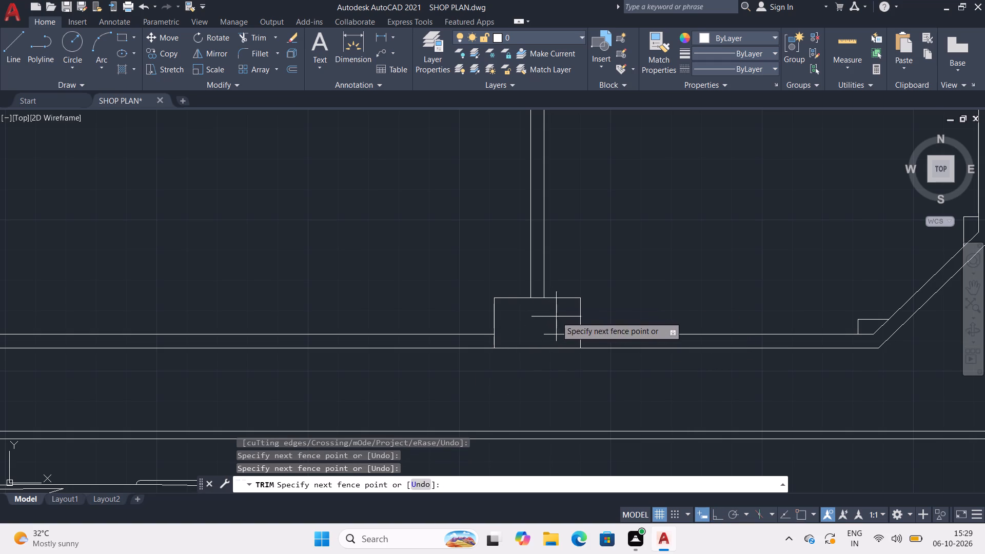
{"action": "left_click", "coordinate": [559, 341]}
{"action": "left_click", "coordinate": [539, 298]}
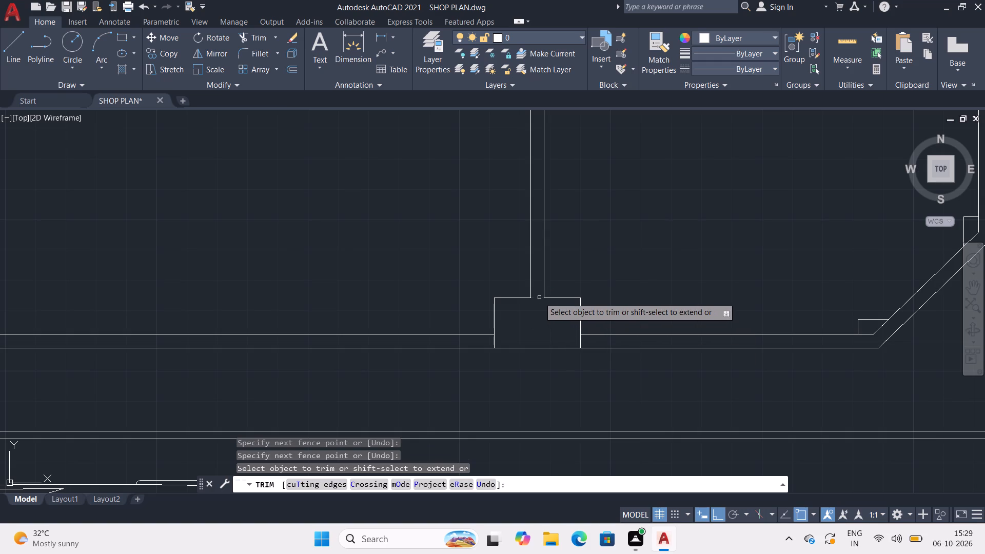
{"action": "key", "text": "Escape"}
{"action": "key", "text": "Escape"}
Examine the shop row and the overall ground floor plan with the column outlines in place.
{"action": "scroll", "coordinate": [539, 274], "scroll_direction": "down", "scroll_amount": 4}
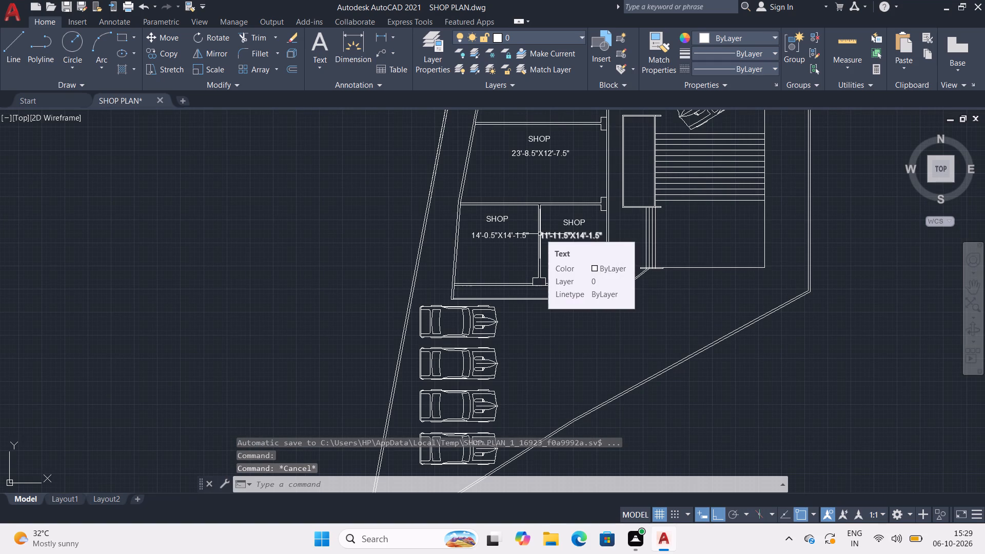
{"action": "middle_click", "coordinate": [540, 234]}
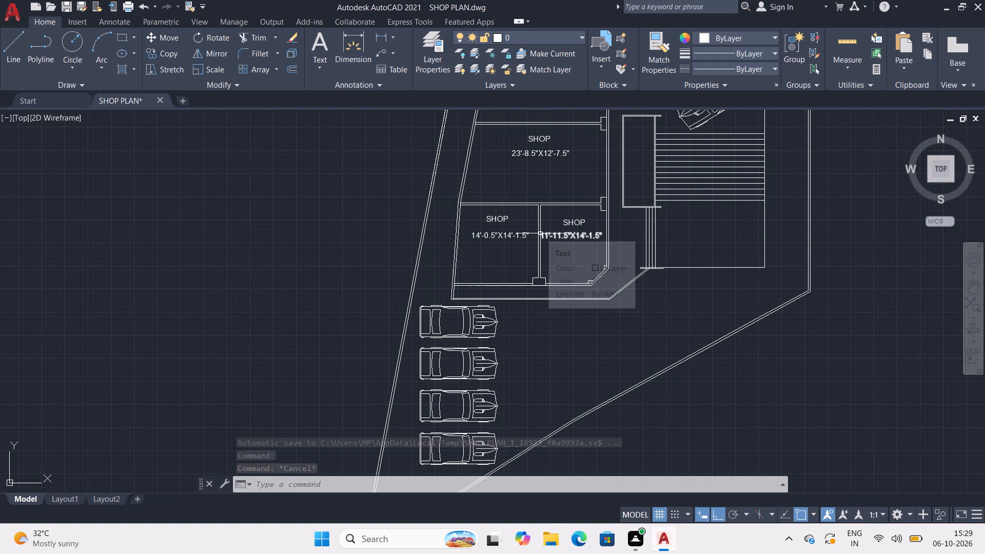
{"action": "middle_click_drag", "start_coordinate": [602, 222], "coordinate": [577, 300]}
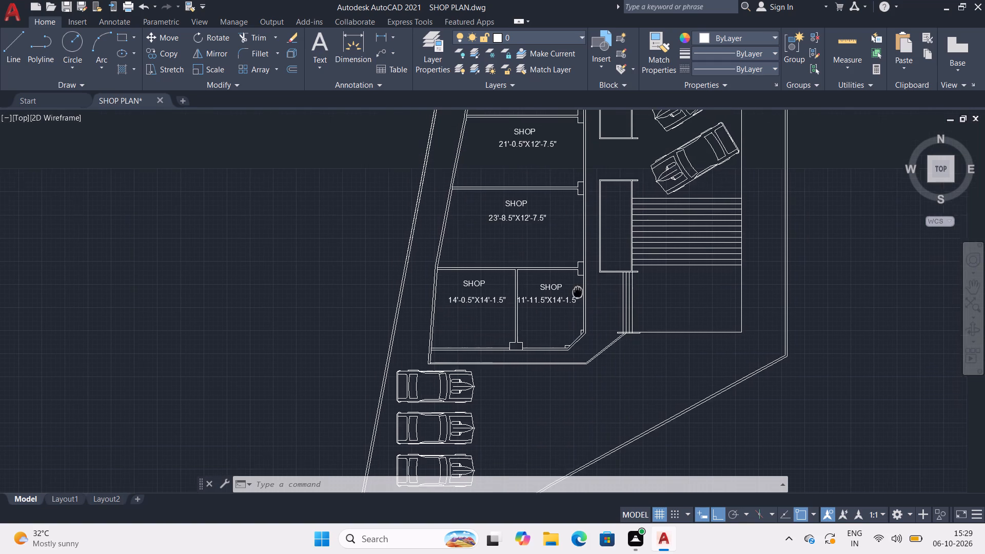
{"action": "middle_click_drag", "start_coordinate": [577, 300], "coordinate": [577, 304]}
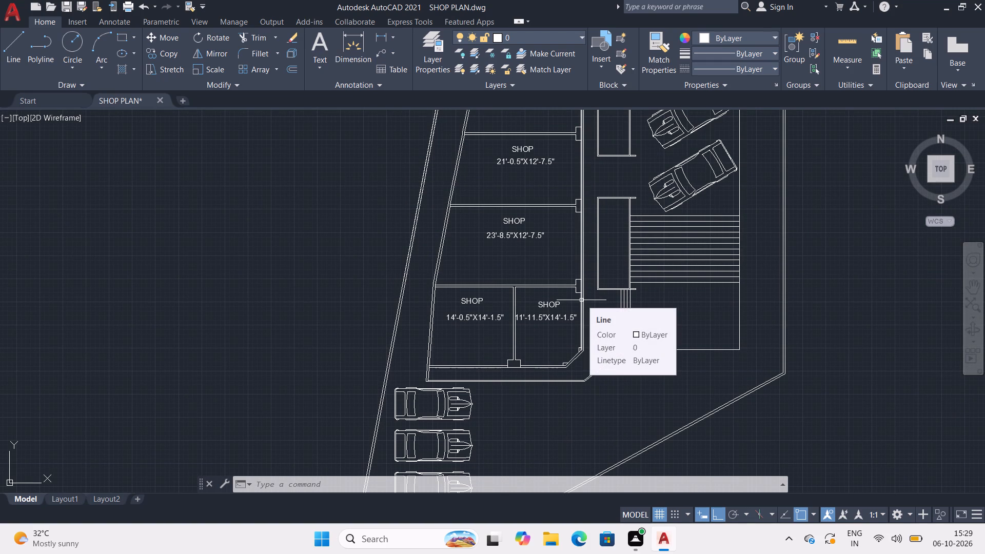
{"action": "scroll", "coordinate": [572, 268], "scroll_direction": "down", "scroll_amount": 1}
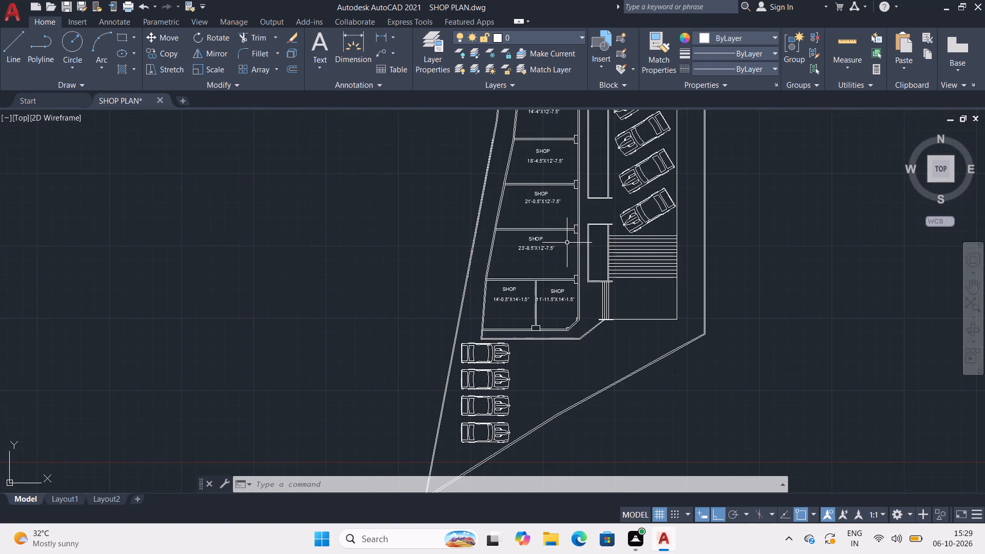
{"action": "middle_click_drag", "start_coordinate": [567, 236], "coordinate": [537, 391]}
{"action": "scroll", "coordinate": [526, 294], "scroll_direction": "down", "scroll_amount": 1}
{"action": "middle_click_drag", "start_coordinate": [526, 294], "coordinate": [474, 294]}
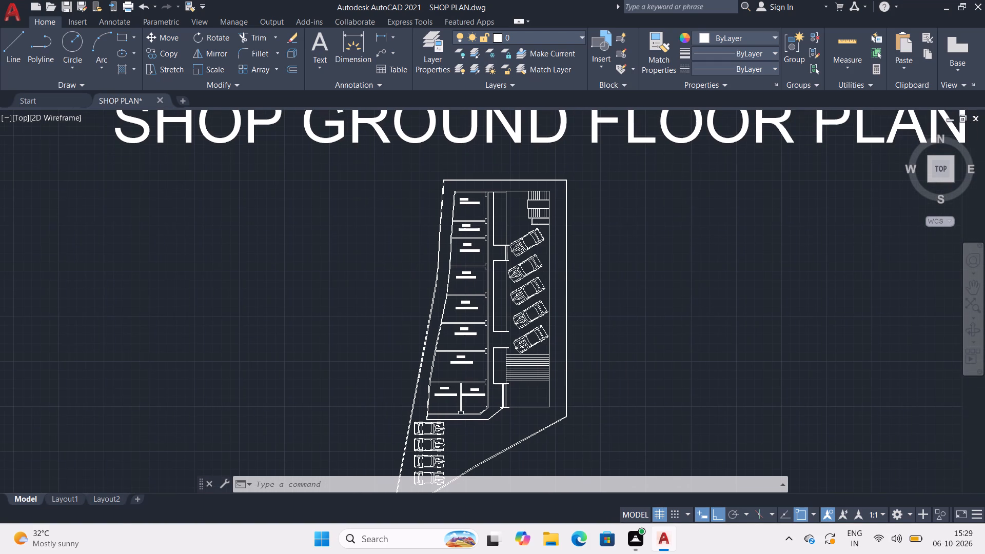
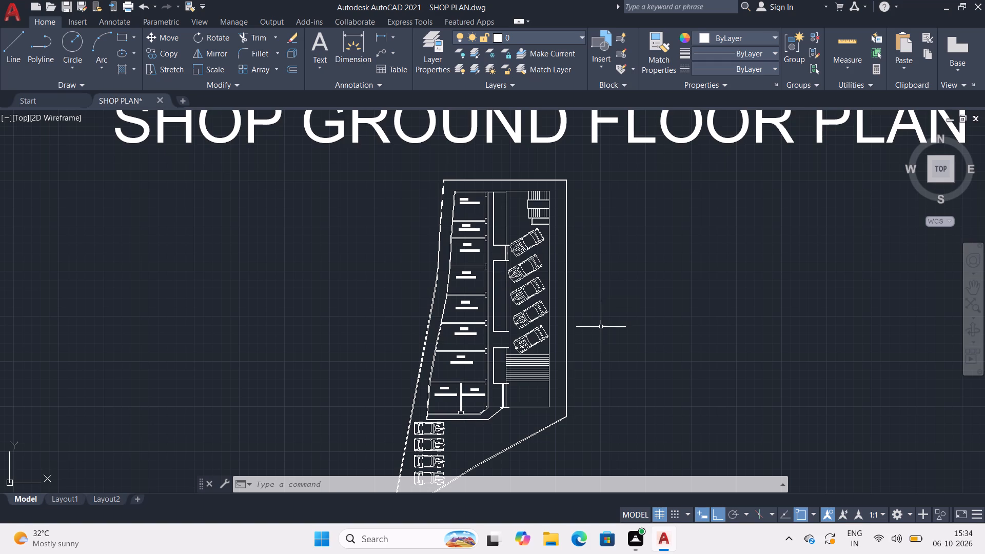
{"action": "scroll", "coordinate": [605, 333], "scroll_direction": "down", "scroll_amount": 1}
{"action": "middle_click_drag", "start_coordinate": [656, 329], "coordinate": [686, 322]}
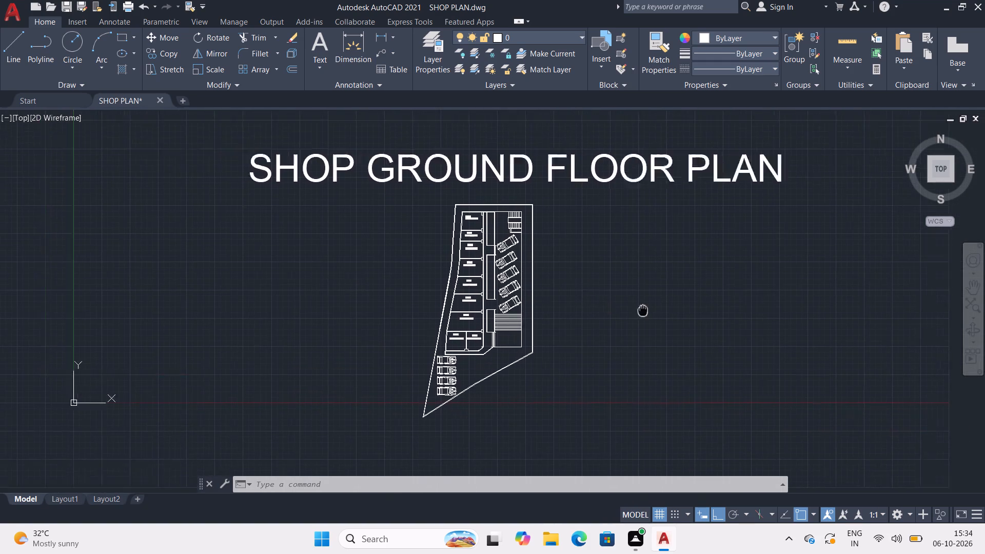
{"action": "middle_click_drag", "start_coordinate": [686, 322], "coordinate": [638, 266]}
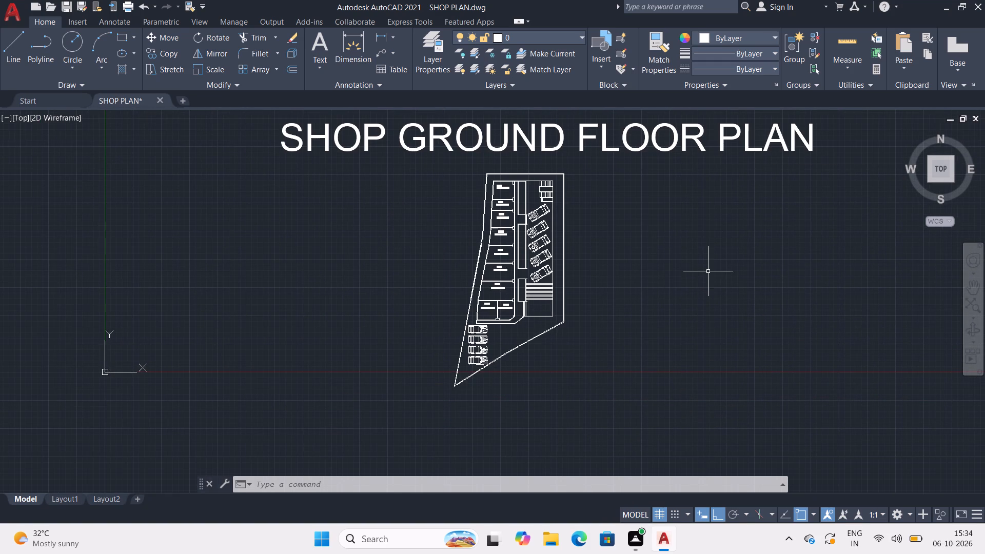
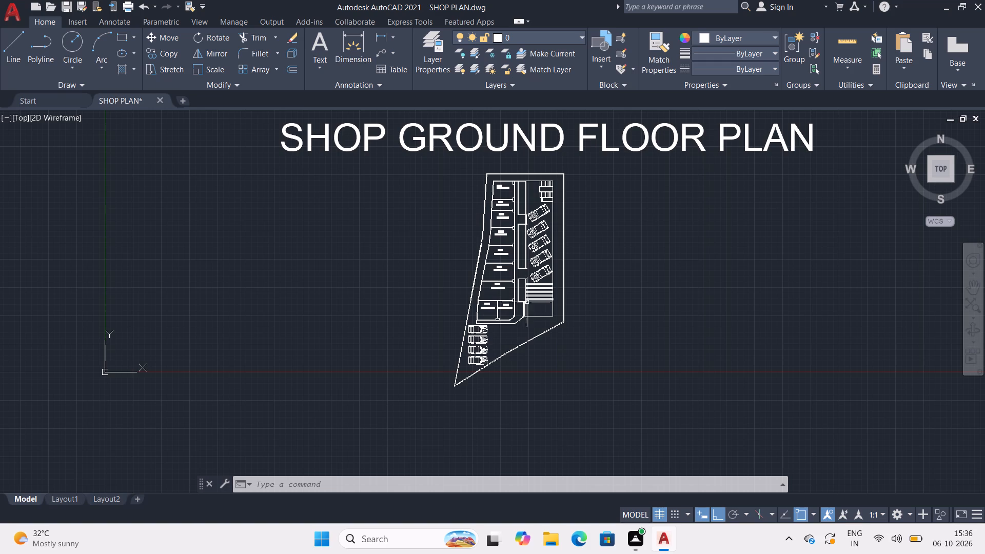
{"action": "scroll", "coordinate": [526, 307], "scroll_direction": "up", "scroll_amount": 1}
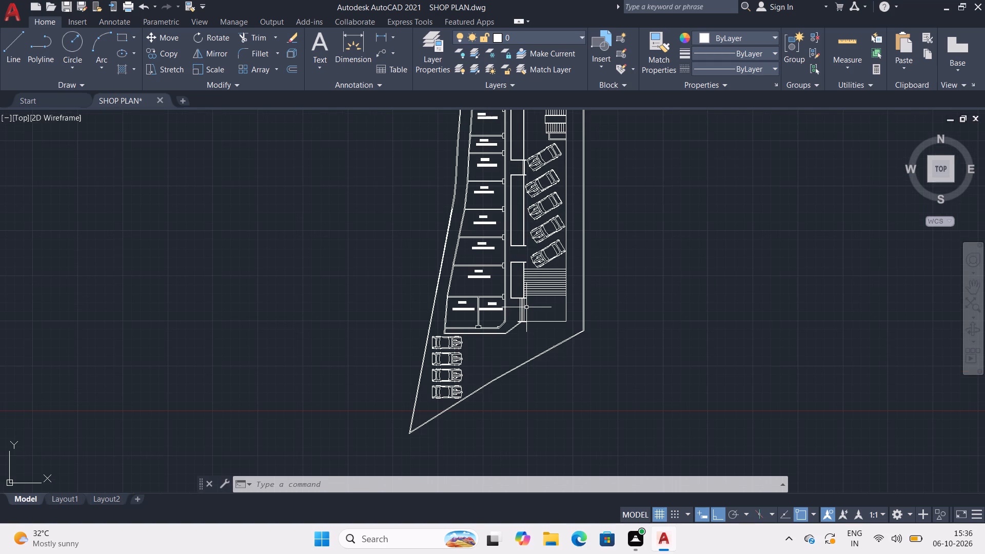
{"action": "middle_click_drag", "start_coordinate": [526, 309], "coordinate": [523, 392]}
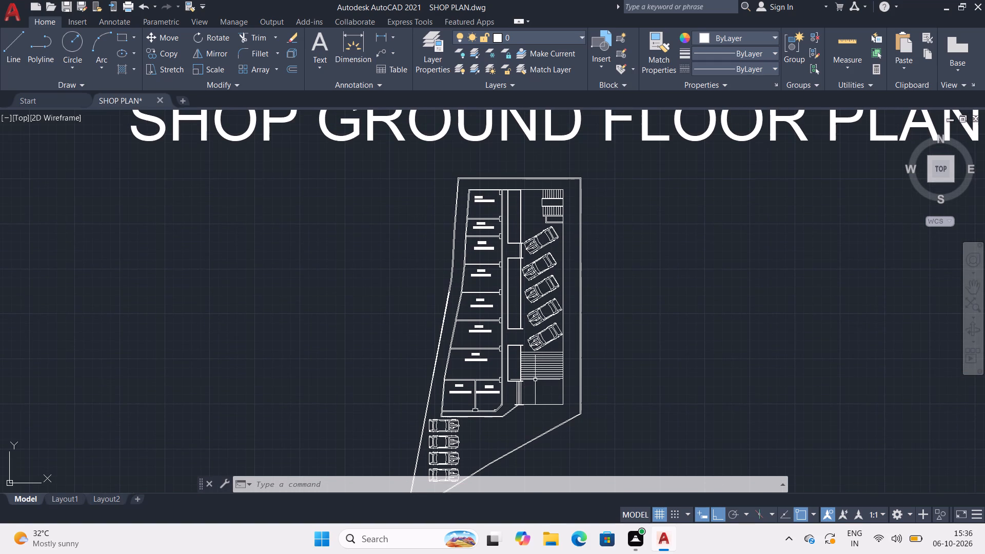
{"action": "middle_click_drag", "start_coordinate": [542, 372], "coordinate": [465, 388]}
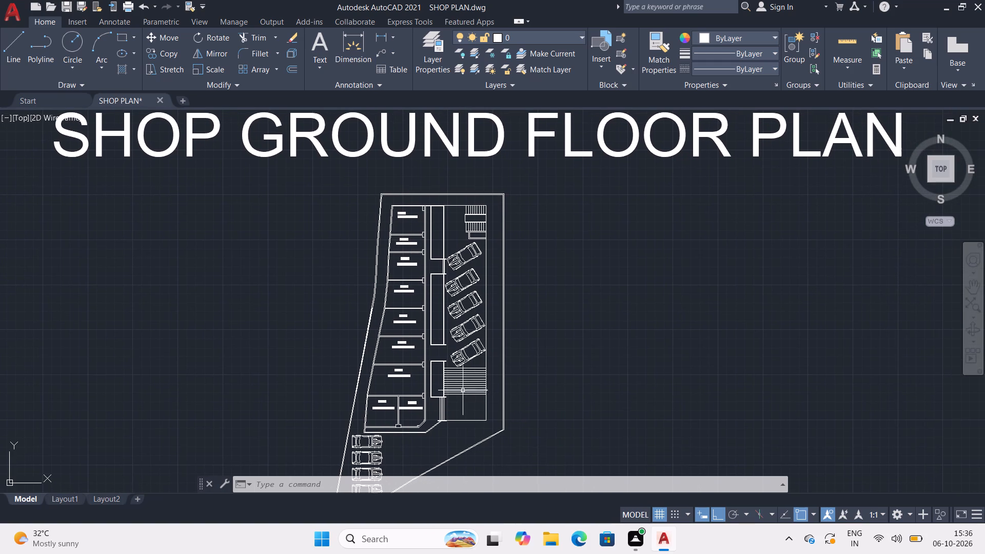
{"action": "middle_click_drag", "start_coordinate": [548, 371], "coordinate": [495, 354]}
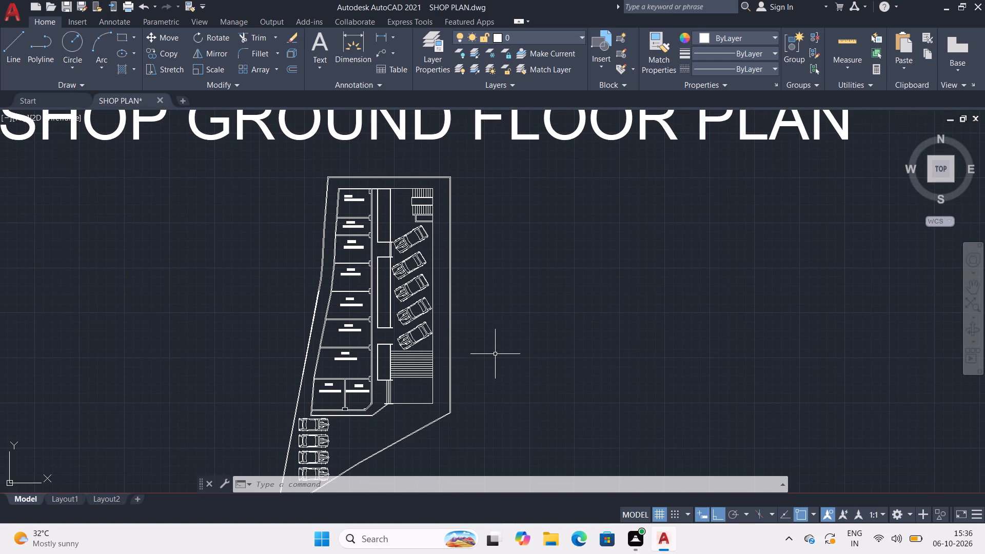
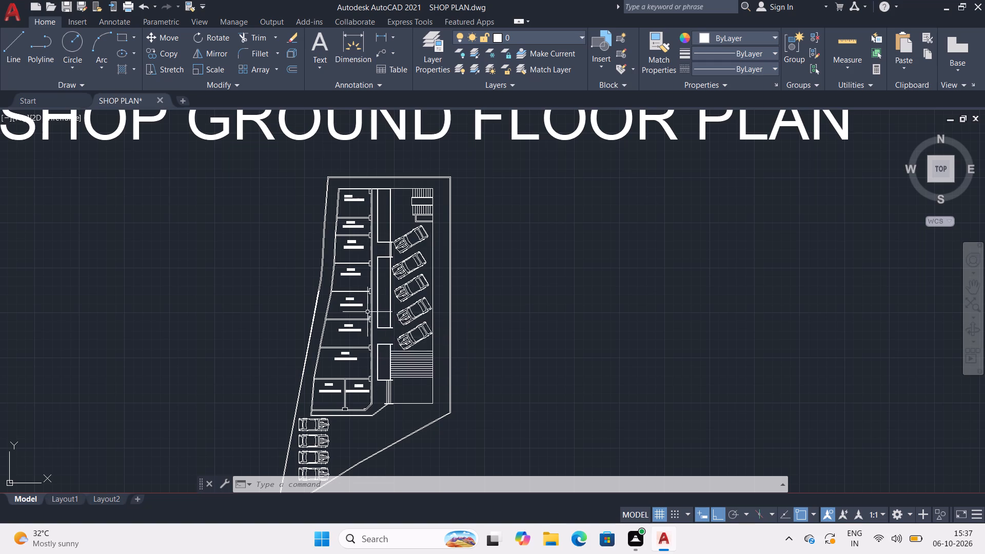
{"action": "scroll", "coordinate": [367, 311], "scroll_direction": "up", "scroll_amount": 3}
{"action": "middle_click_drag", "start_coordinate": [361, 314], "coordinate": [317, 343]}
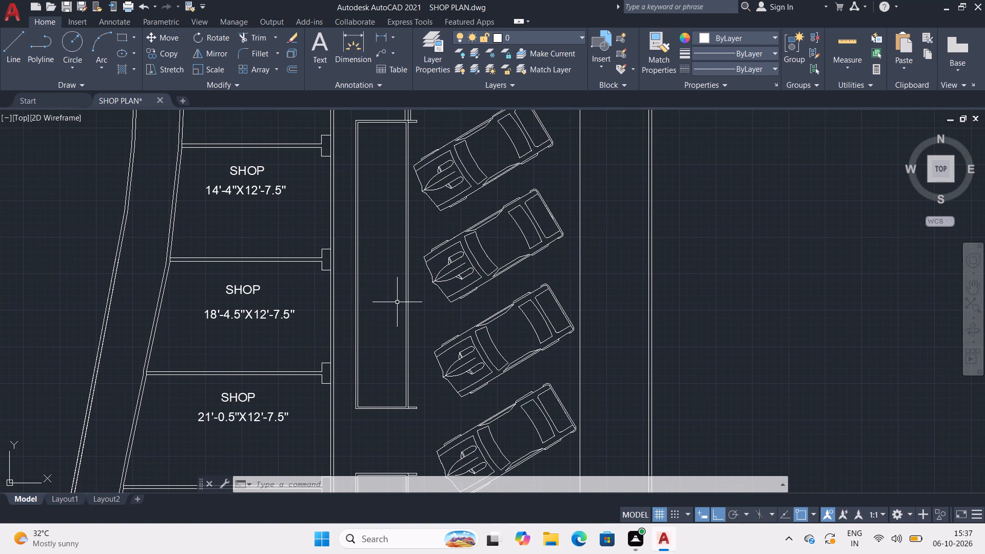
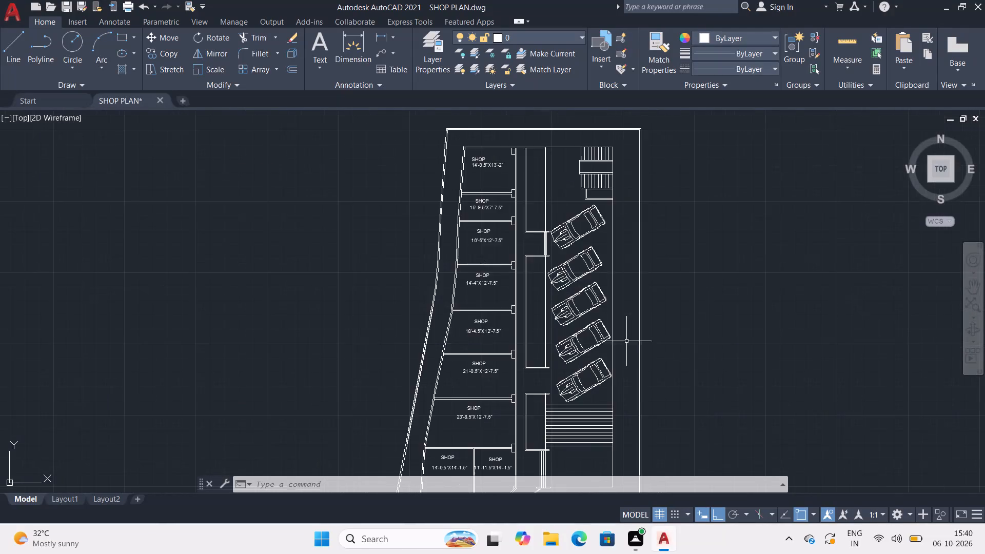
Review the shop ground floor plan, from the lower parking bays and ramp up to the uppermost shops.
{"action": "scroll", "coordinate": [615, 333], "scroll_direction": "down", "scroll_amount": 2}
{"action": "middle_click_drag", "start_coordinate": [615, 333], "coordinate": [624, 269]}
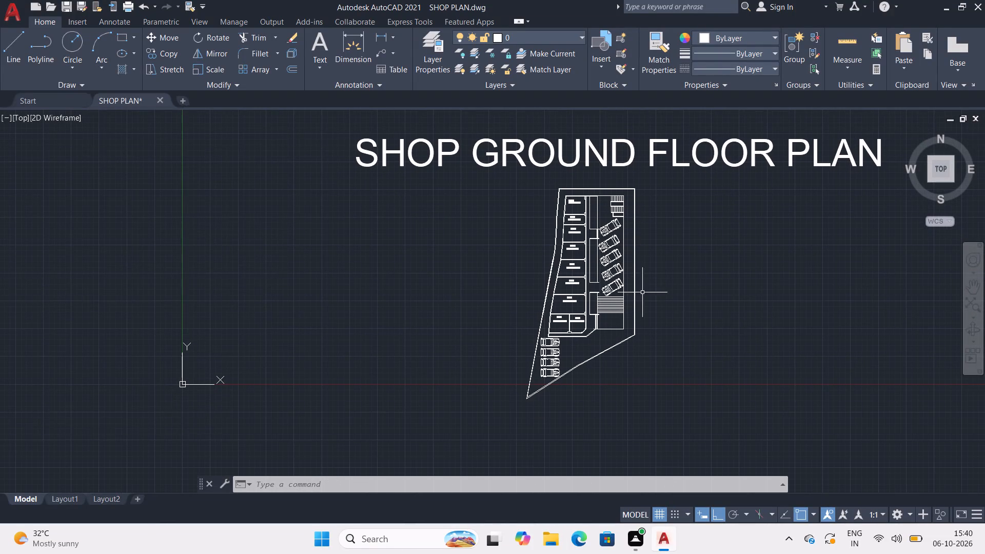
{"action": "middle_click", "coordinate": [709, 257]}
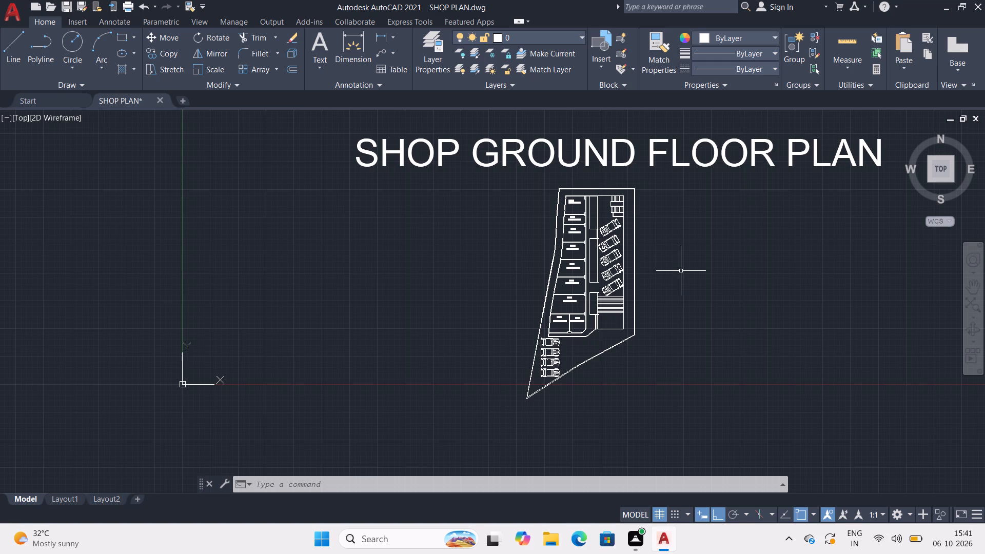
{"action": "middle_click", "coordinate": [663, 282]}
{"action": "middle_click_drag", "start_coordinate": [692, 266], "coordinate": [689, 287]}
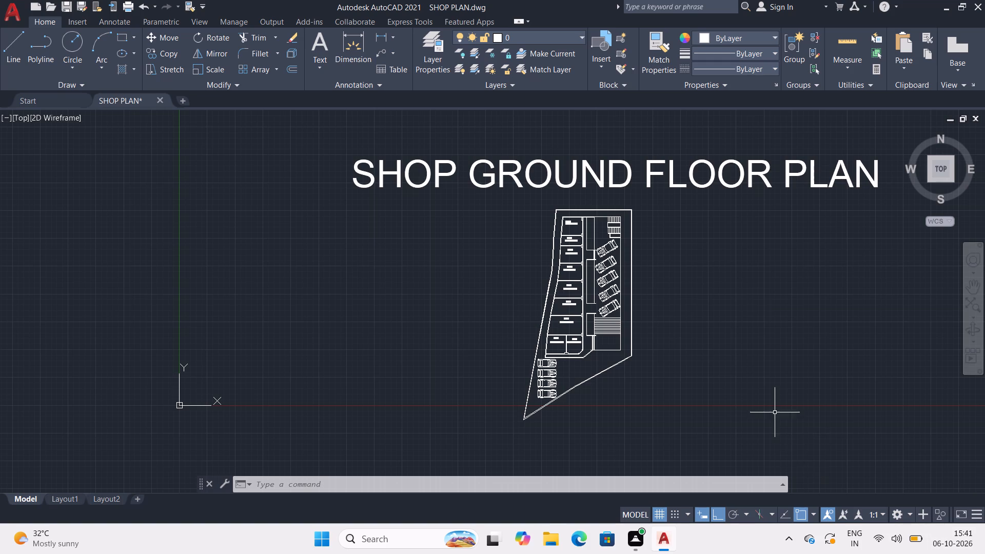
{"action": "middle_click_drag", "start_coordinate": [775, 412], "coordinate": [653, 418]}
{"action": "scroll", "coordinate": [651, 434], "scroll_direction": "up", "scroll_amount": 3}
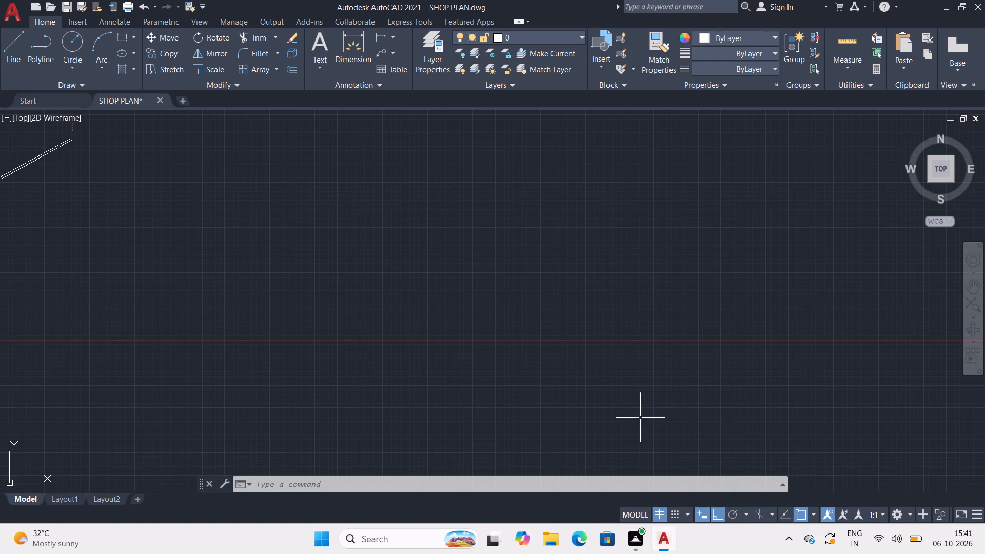
{"action": "middle_click_drag", "start_coordinate": [724, 478], "coordinate": [810, 476]}
{"action": "middle_click_drag", "start_coordinate": [504, 165], "coordinate": [538, 179]}
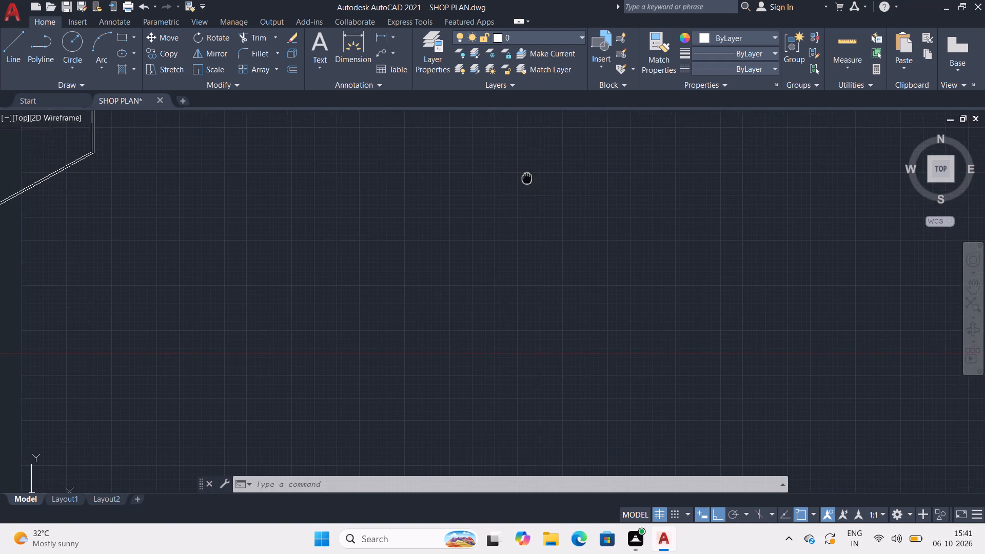
{"action": "middle_click_drag", "start_coordinate": [538, 179], "coordinate": [944, 250]}
{"action": "middle_click_drag", "start_coordinate": [640, 205], "coordinate": [805, 256]}
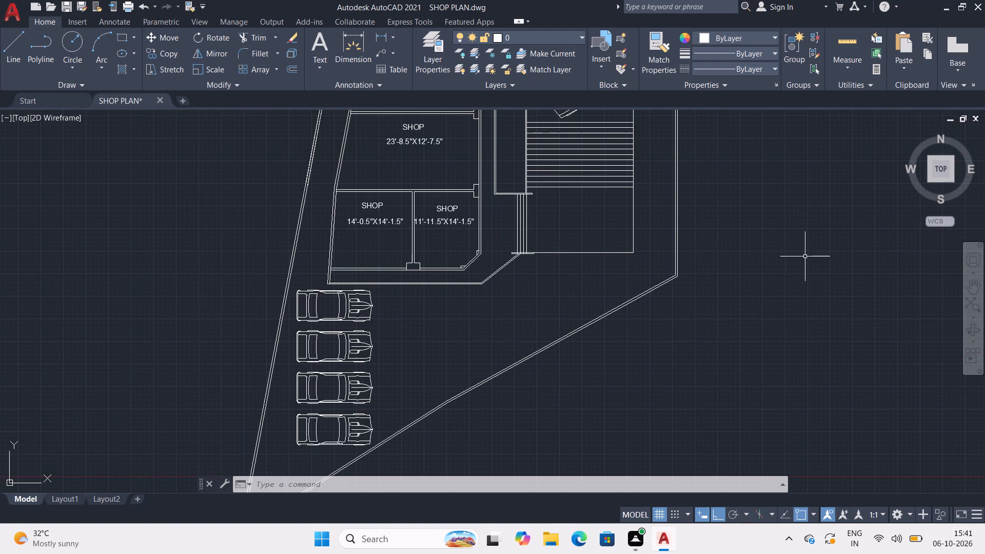
{"action": "middle_click_drag", "start_coordinate": [714, 176], "coordinate": [773, 250]}
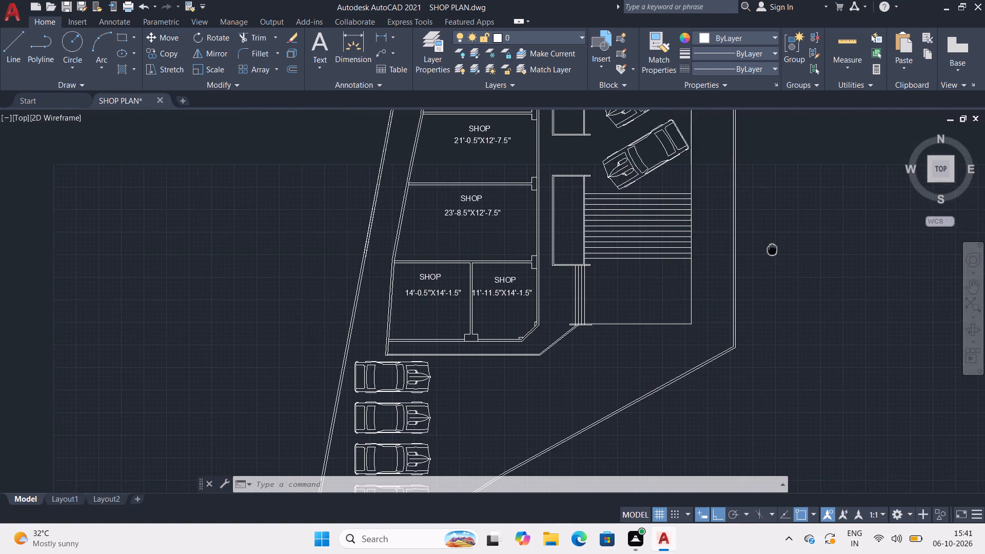
{"action": "middle_click_drag", "start_coordinate": [773, 250], "coordinate": [812, 305]}
{"action": "middle_click_drag", "start_coordinate": [637, 206], "coordinate": [664, 308]}
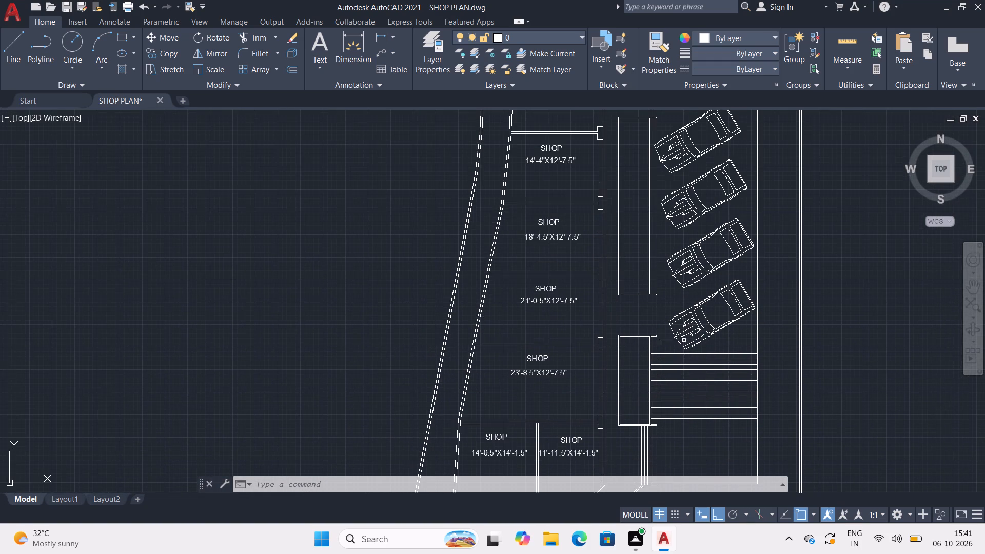
{"action": "middle_click_drag", "start_coordinate": [587, 193], "coordinate": [655, 321]}
{"action": "middle_click_drag", "start_coordinate": [585, 229], "coordinate": [535, 329]}
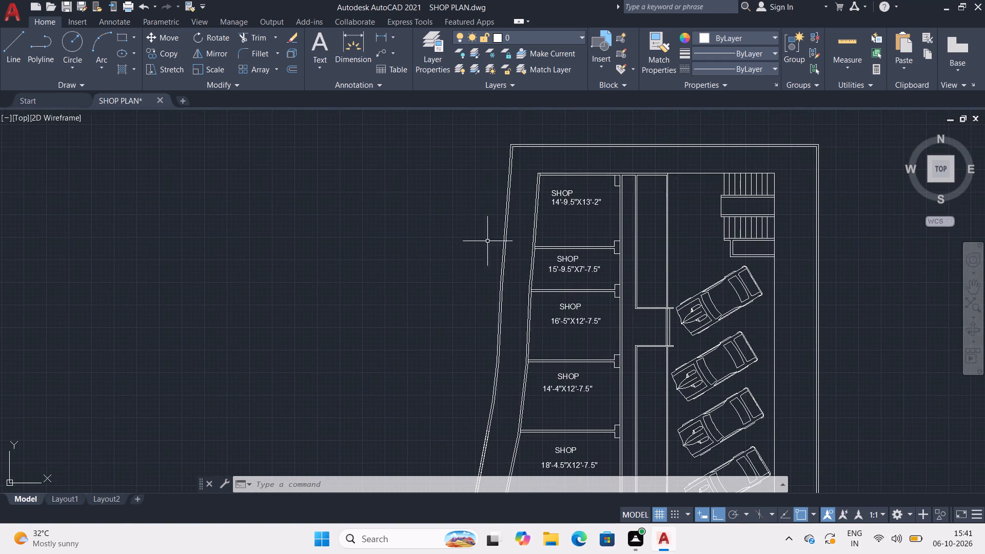
Start a hatch with the ANSI32 pattern and fill the slanted outer wall beside the 14'-9.5"X13'-2" and 15'-9.5"X7'-7.5" shops, selecting its boundary lines.
{"action": "scroll", "coordinate": [511, 212], "scroll_direction": "up", "scroll_amount": 3}
{"action": "key", "text": "h"}
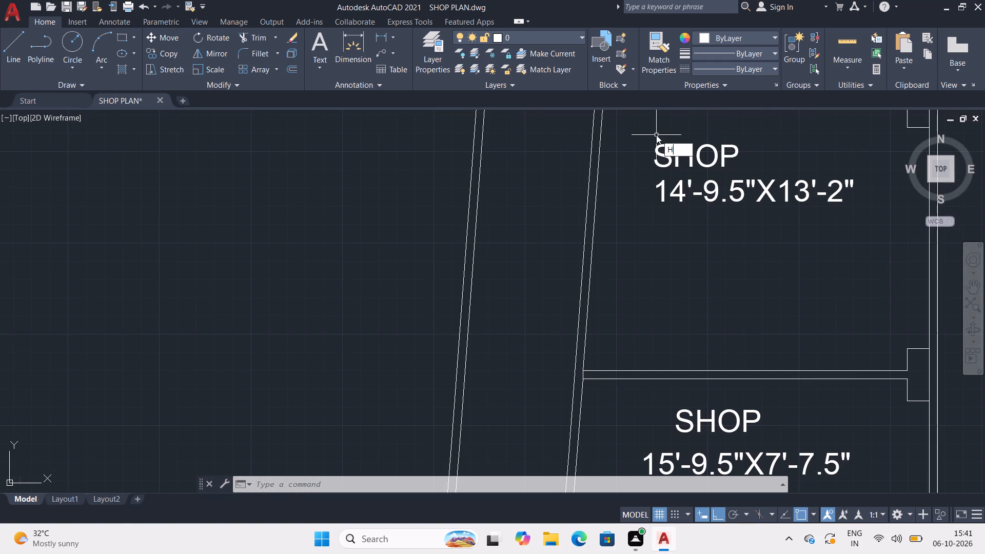
{"action": "key", "text": "Return"}
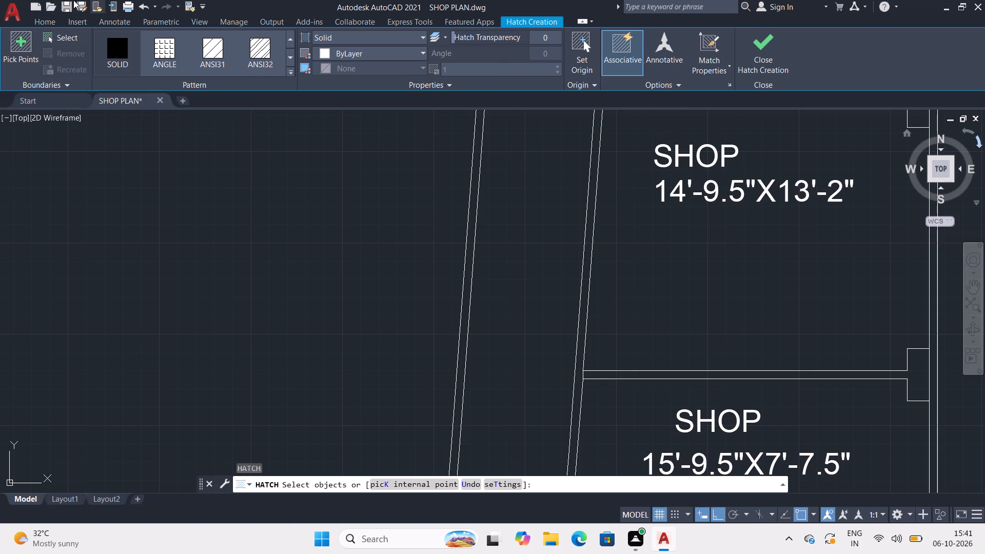
{"action": "left_click", "coordinate": [248, 56]}
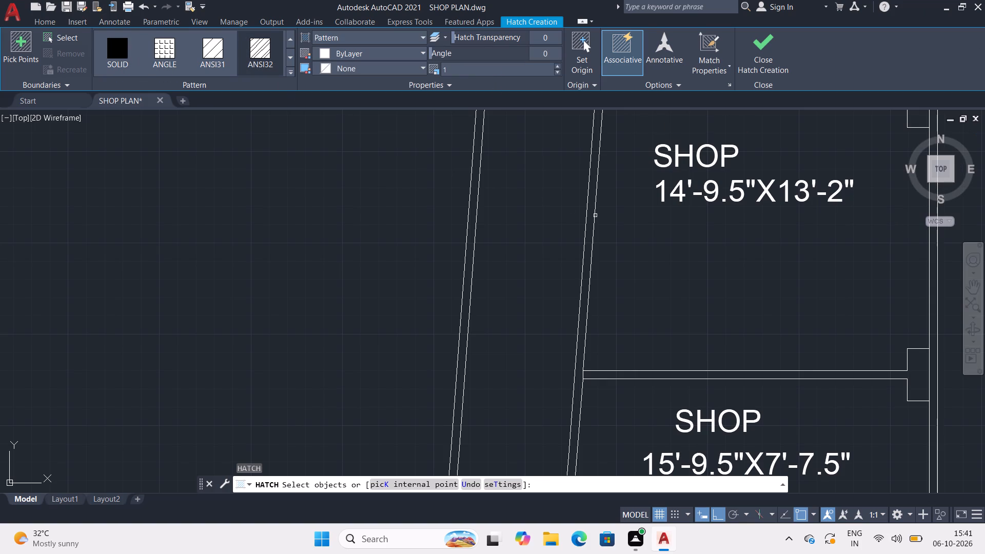
{"action": "left_click", "coordinate": [592, 219]}
{"action": "left_click", "coordinate": [592, 219]}
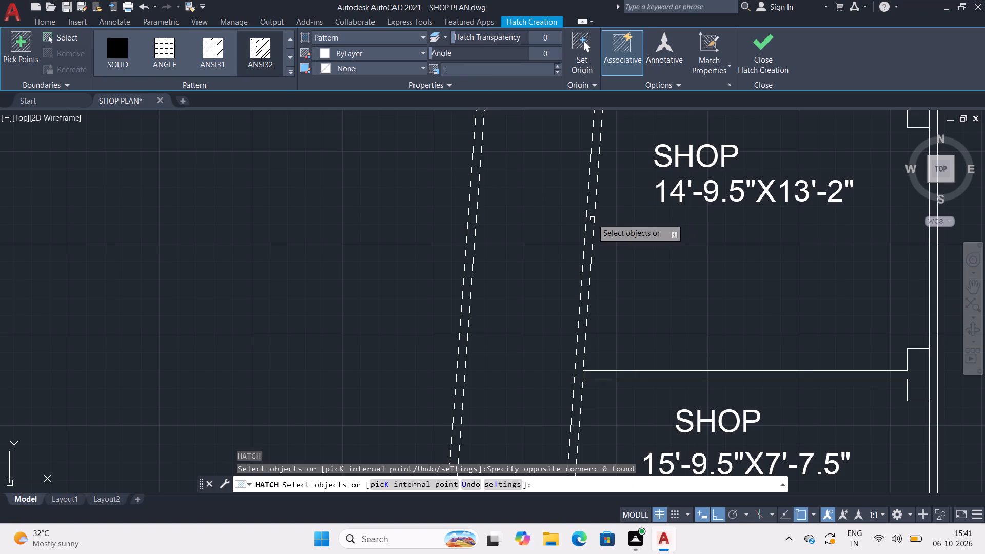
{"action": "left_click", "coordinate": [592, 219]}
{"action": "left_click", "coordinate": [594, 219]}
{"action": "left_click", "coordinate": [594, 219]}
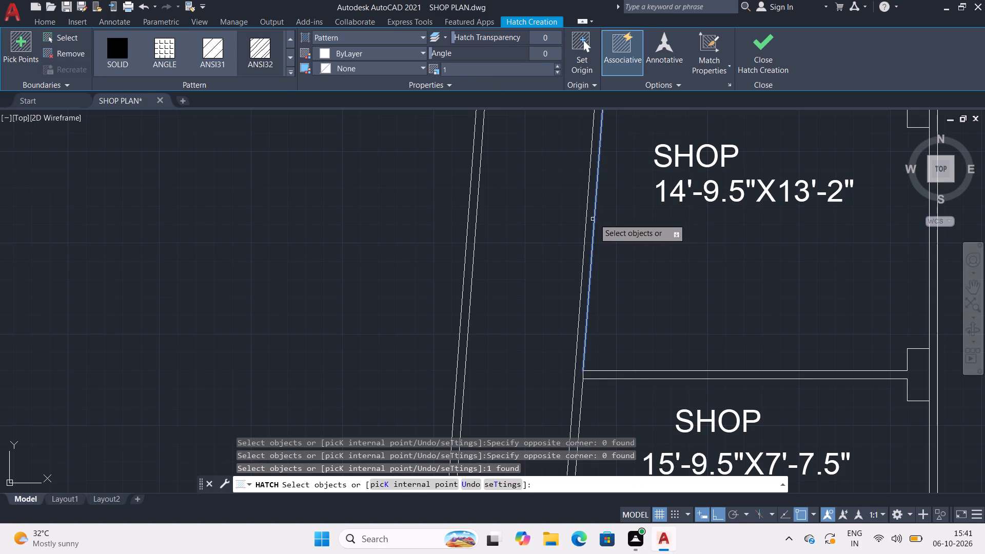
{"action": "left_click", "coordinate": [585, 222]}
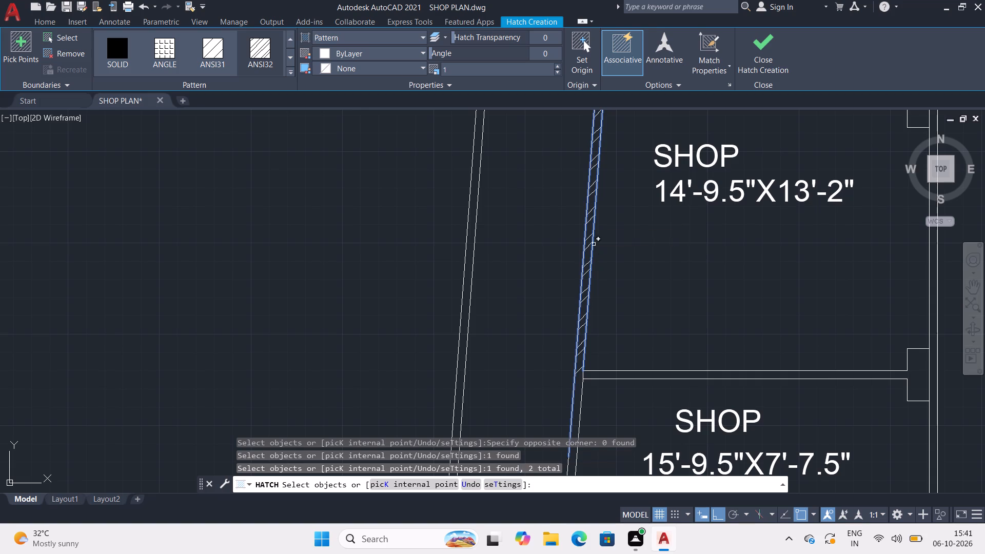
{"action": "middle_click_drag", "start_coordinate": [584, 277], "coordinate": [545, 134]}
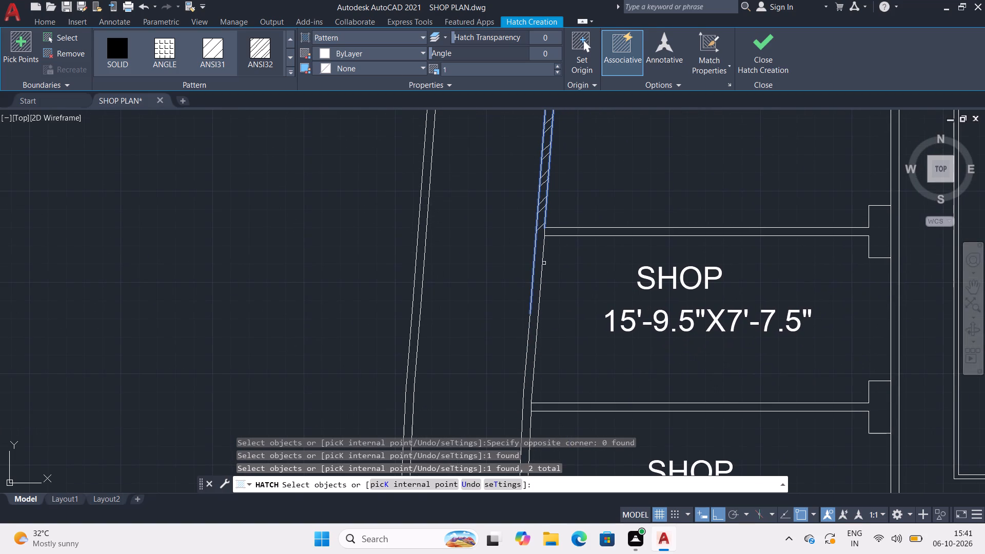
{"action": "left_click", "coordinate": [541, 267]}
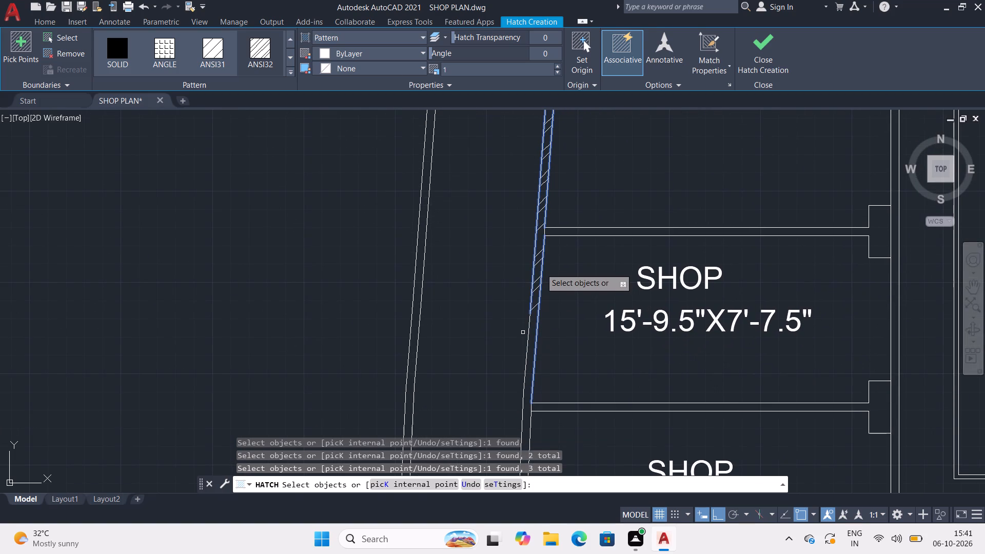
{"action": "left_click", "coordinate": [526, 337]}
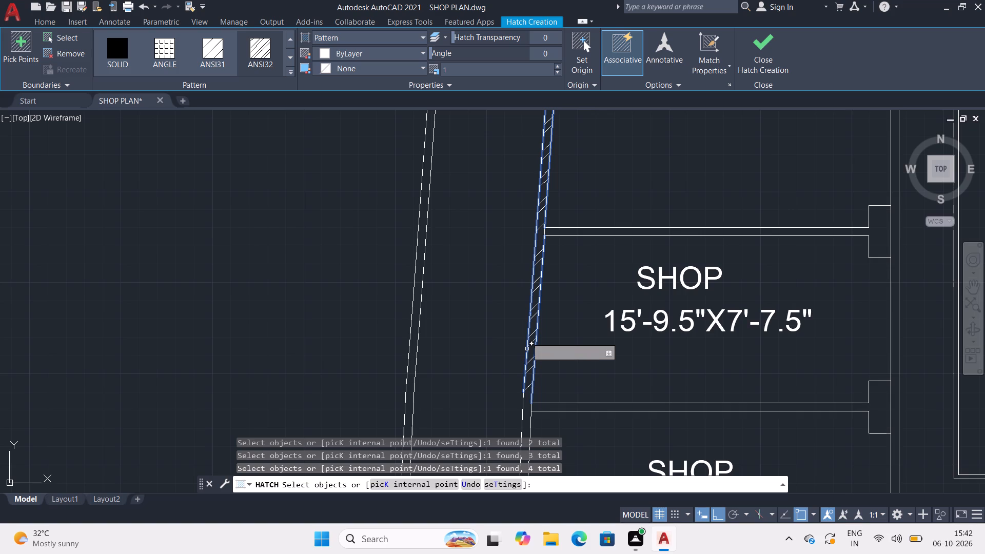
Extend the ANSI32 hatch along the slanted outer wall beside the 16'-5"X12'-7.5" and 14'-4"X12'-7.5" shops by adding both wall lines.
{"action": "scroll", "coordinate": [518, 342], "scroll_direction": "down", "scroll_amount": 1}
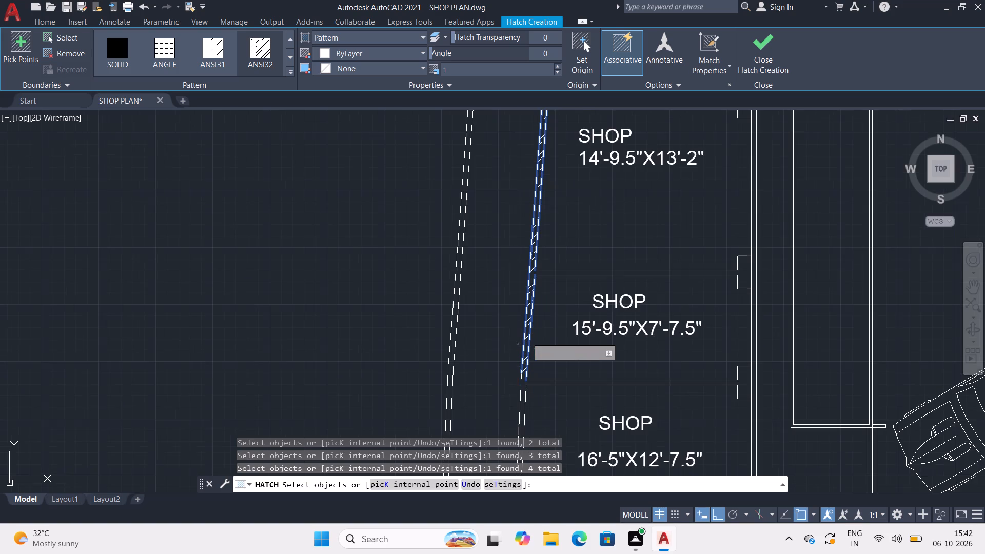
{"action": "middle_click_drag", "start_coordinate": [514, 350], "coordinate": [496, 272]}
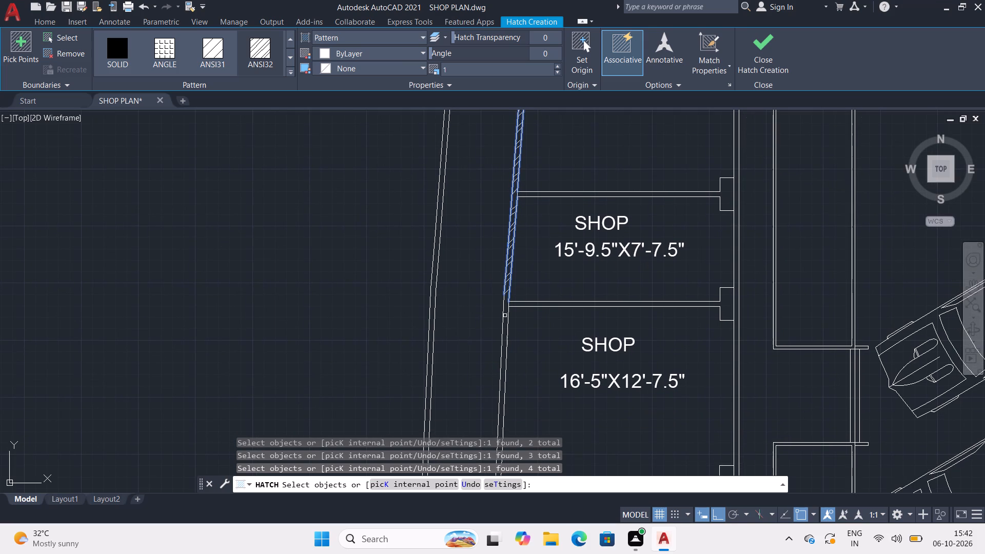
{"action": "left_click", "coordinate": [502, 331]}
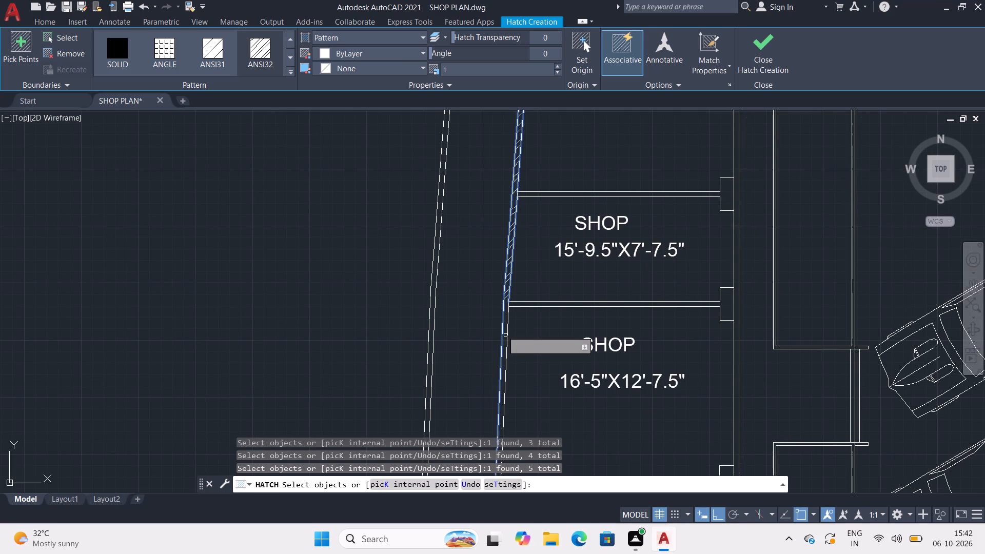
{"action": "left_click", "coordinate": [507, 337]}
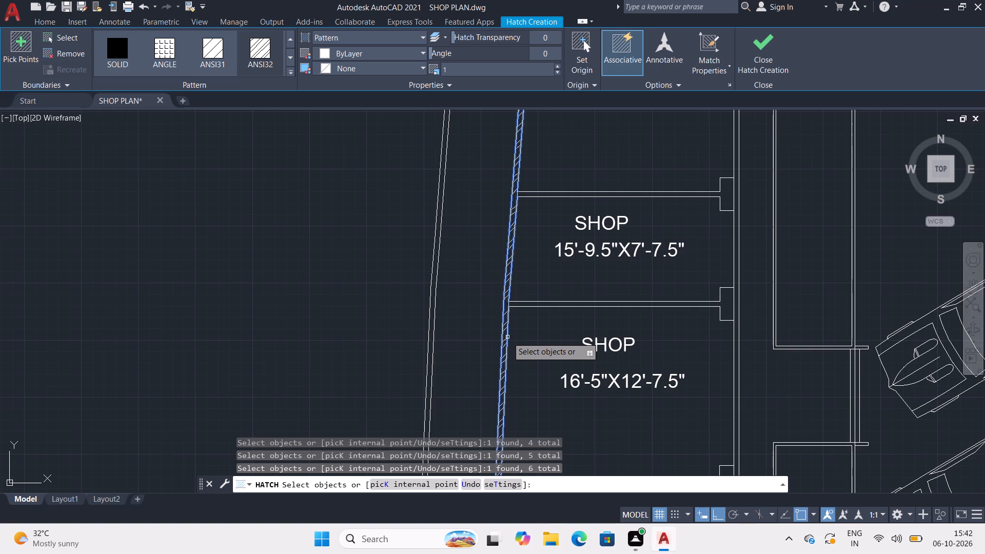
{"action": "scroll", "coordinate": [507, 331], "scroll_direction": "down", "scroll_amount": 2}
{"action": "middle_click_drag", "start_coordinate": [504, 327], "coordinate": [479, 214]}
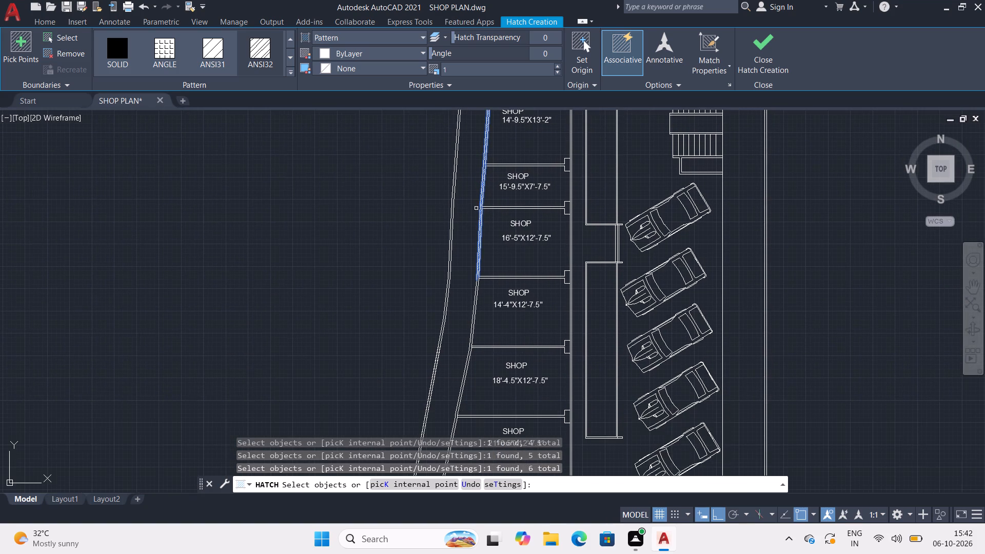
{"action": "scroll", "coordinate": [490, 297], "scroll_direction": "up", "scroll_amount": 4}
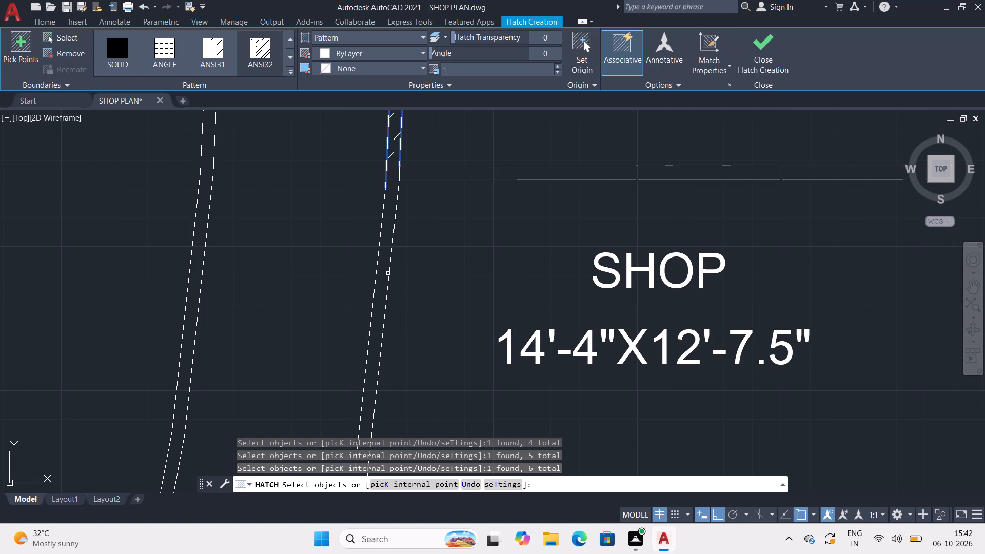
{"action": "left_click", "coordinate": [390, 274]}
{"action": "left_click", "coordinate": [375, 279]}
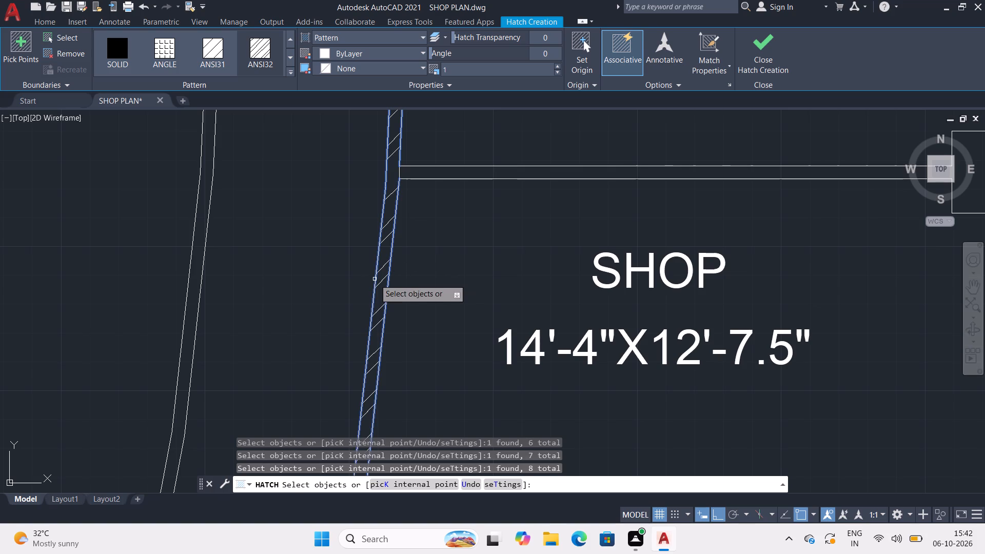
Extend the ANSI32 hatch along the outer wall beside the 18'-4.5"X12'-7.5" and 21'-0.5"X12'-7.5" shops, including the short wall piece at their shared partition.
{"action": "scroll", "coordinate": [401, 284], "scroll_direction": "down", "scroll_amount": 2}
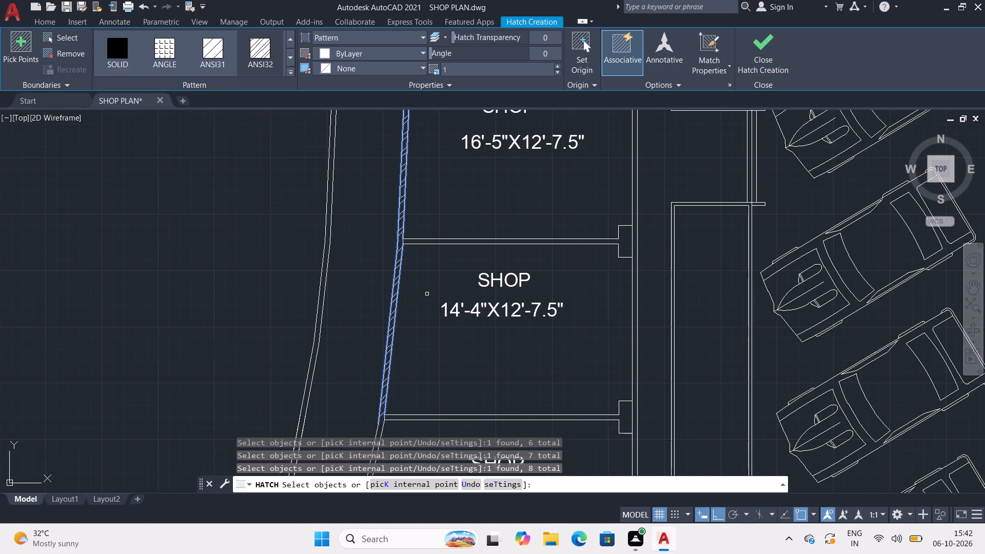
{"action": "middle_click_drag", "start_coordinate": [427, 294], "coordinate": [429, 226]}
{"action": "middle_click_drag", "start_coordinate": [445, 298], "coordinate": [474, 193]}
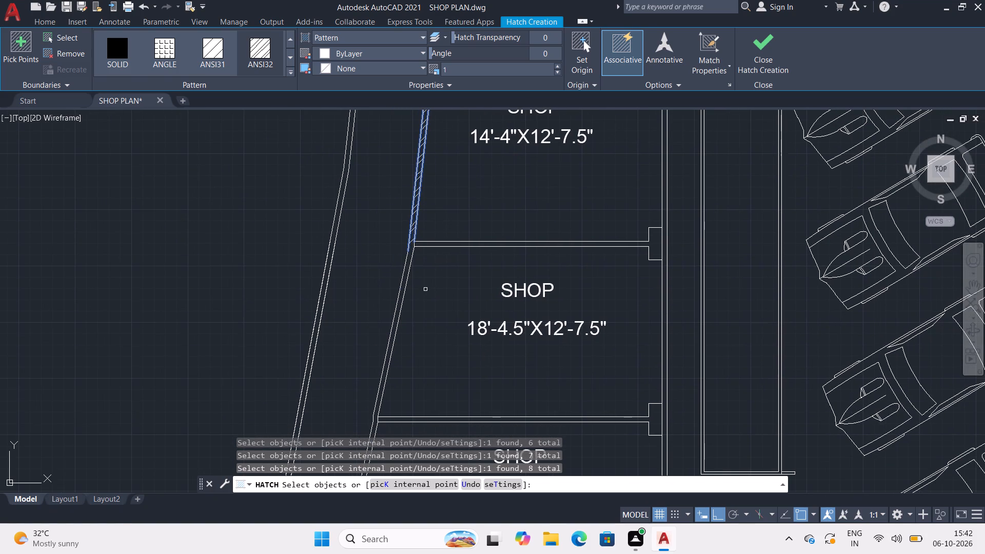
{"action": "scroll", "coordinate": [400, 302], "scroll_direction": "up", "scroll_amount": 3}
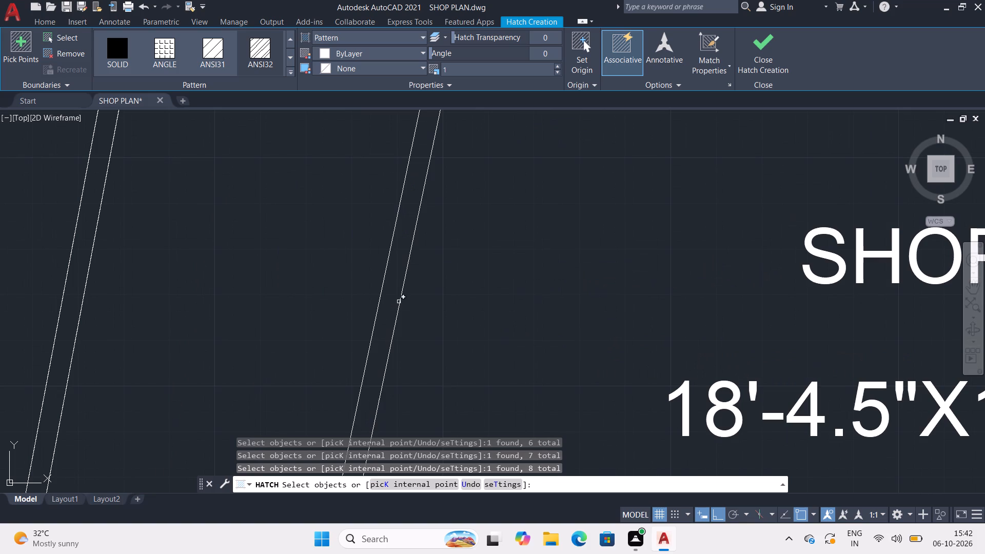
{"action": "left_click", "coordinate": [399, 301]}
{"action": "left_click", "coordinate": [380, 300]}
{"action": "scroll", "coordinate": [384, 298], "scroll_direction": "down", "scroll_amount": 2}
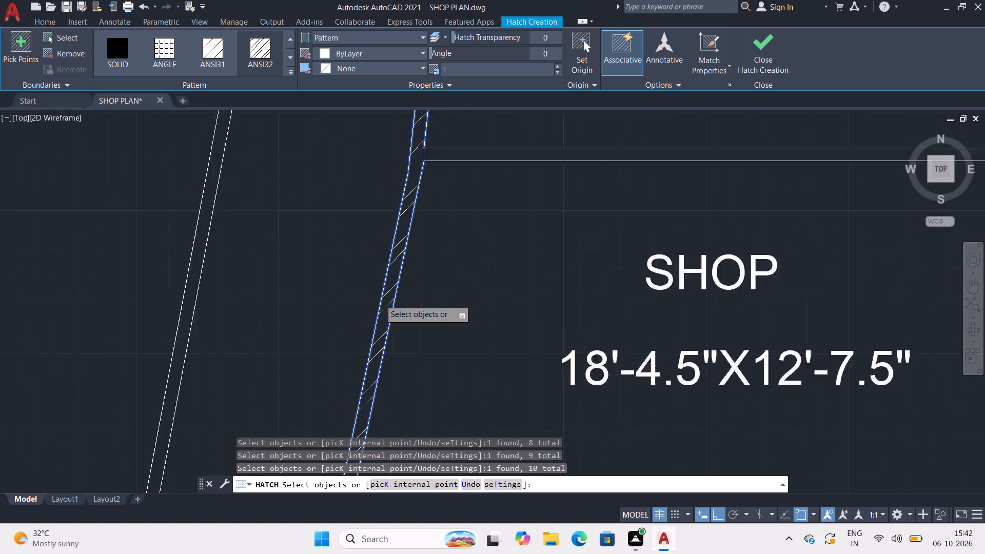
{"action": "middle_click_drag", "start_coordinate": [421, 303], "coordinate": [421, 249]}
{"action": "middle_click_drag", "start_coordinate": [416, 318], "coordinate": [443, 230]}
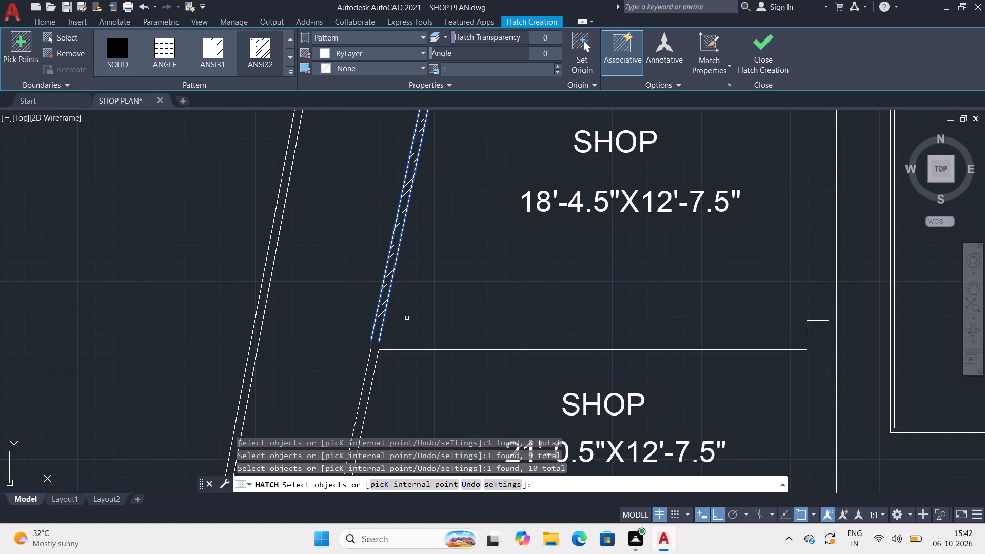
{"action": "left_click", "coordinate": [378, 345]}
{"action": "left_click", "coordinate": [371, 347]}
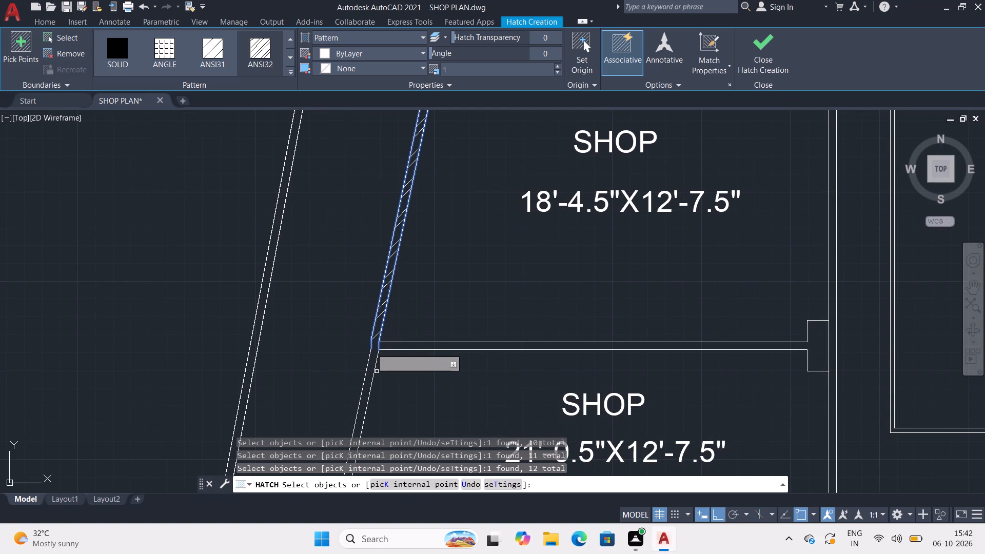
{"action": "left_click", "coordinate": [376, 372]}
{"action": "left_click", "coordinate": [366, 372]}
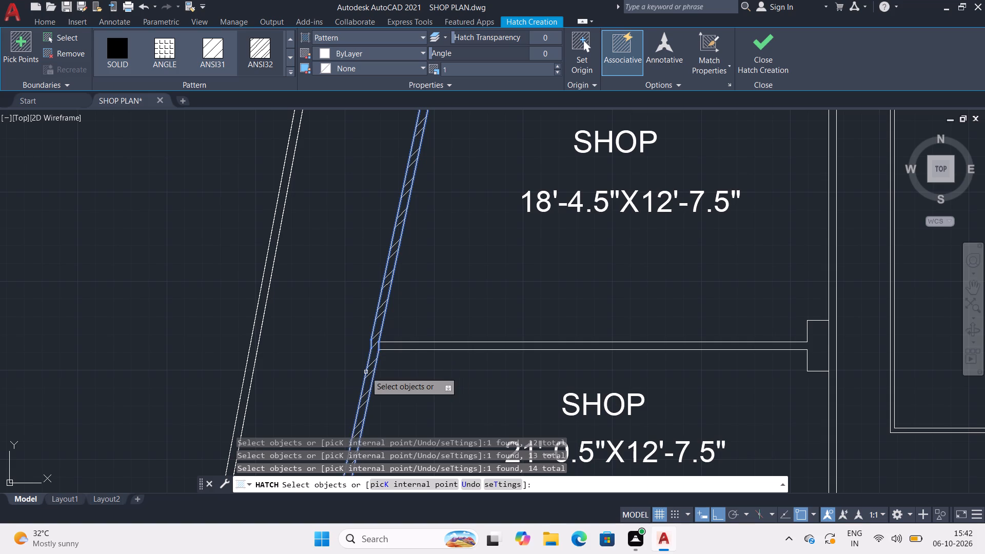
Extend the ANSI32 hatch along the slanted outer wall beside the 23'-8.5"X12'-7.5" shop, including the short wall piece at its upper partition.
{"action": "scroll", "coordinate": [366, 372], "scroll_direction": "down", "scroll_amount": 2}
{"action": "middle_click_drag", "start_coordinate": [366, 367], "coordinate": [381, 207]}
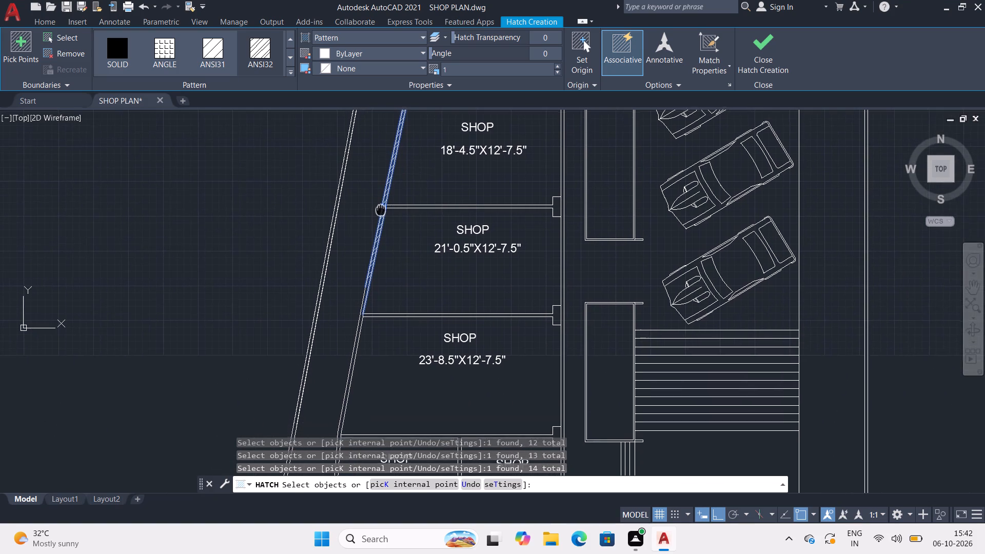
{"action": "middle_click_drag", "start_coordinate": [381, 207], "coordinate": [378, 175]}
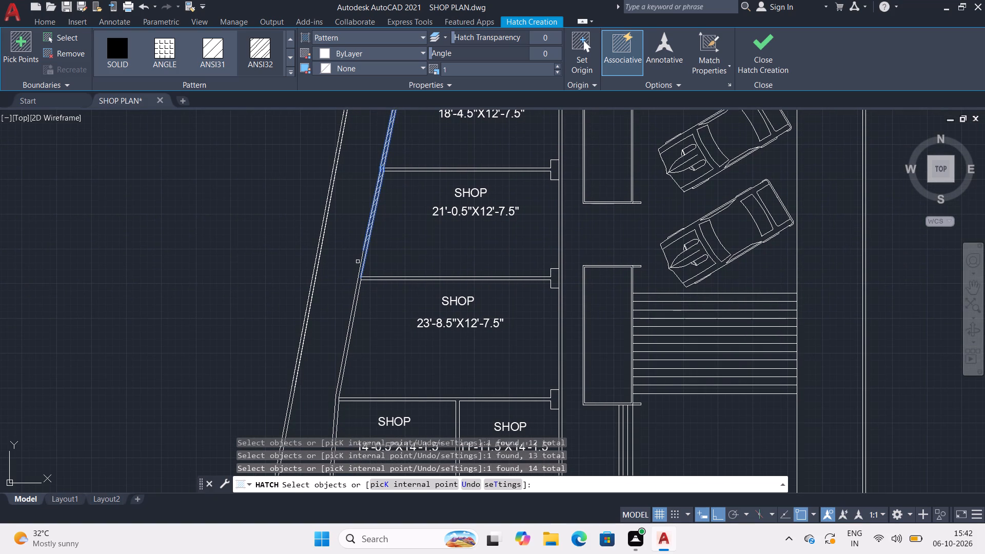
{"action": "scroll", "coordinate": [358, 261], "scroll_direction": "up", "scroll_amount": 3}
{"action": "left_click", "coordinate": [363, 255]}
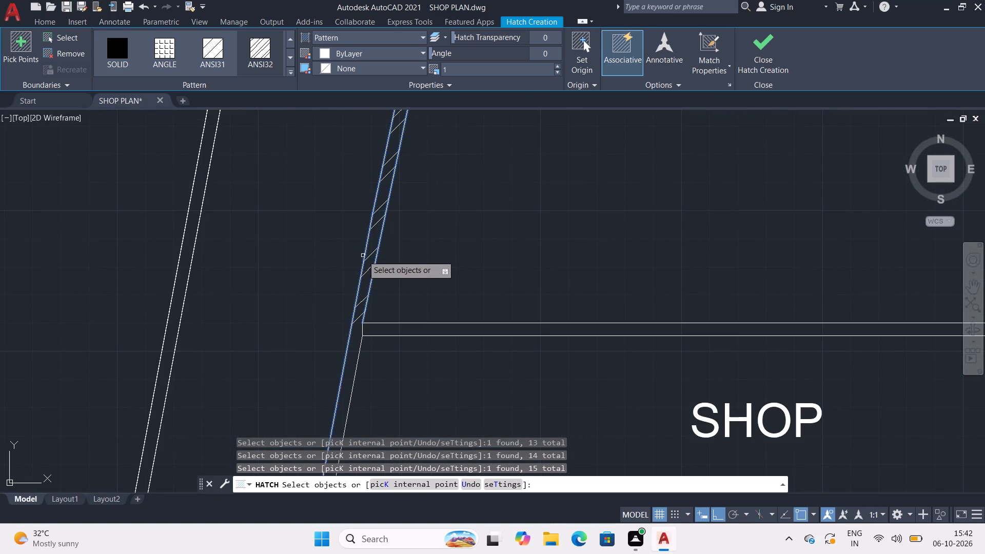
{"action": "left_click", "coordinate": [361, 331]}
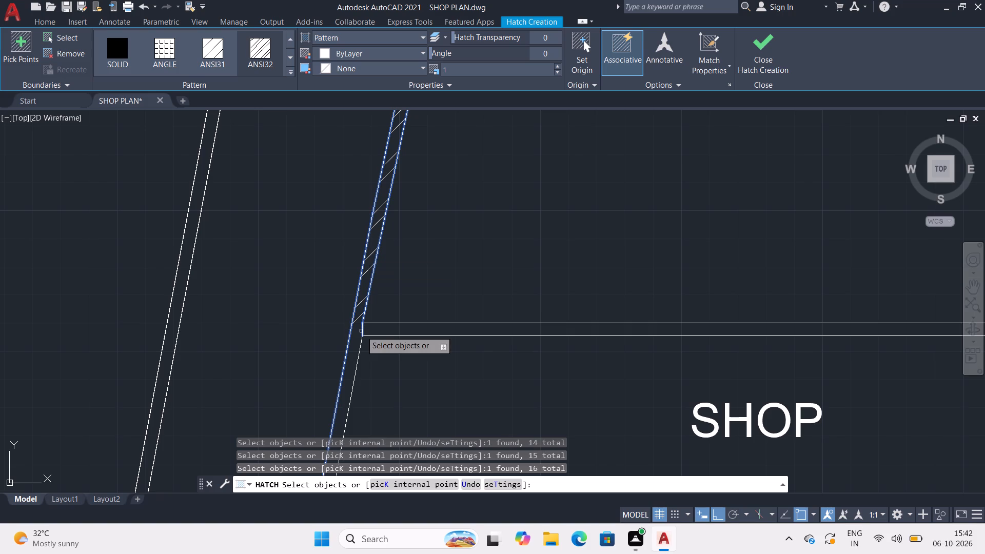
{"action": "left_click", "coordinate": [359, 346]}
Extend the ANSI32 hatch down the outer wall beside the 14'-0.5"X14'-1.5" shop, including the short piece at its upper partition, and finish the hatch.
{"action": "scroll", "coordinate": [360, 339], "scroll_direction": "down", "scroll_amount": 2}
{"action": "middle_click_drag", "start_coordinate": [360, 322], "coordinate": [373, 256]}
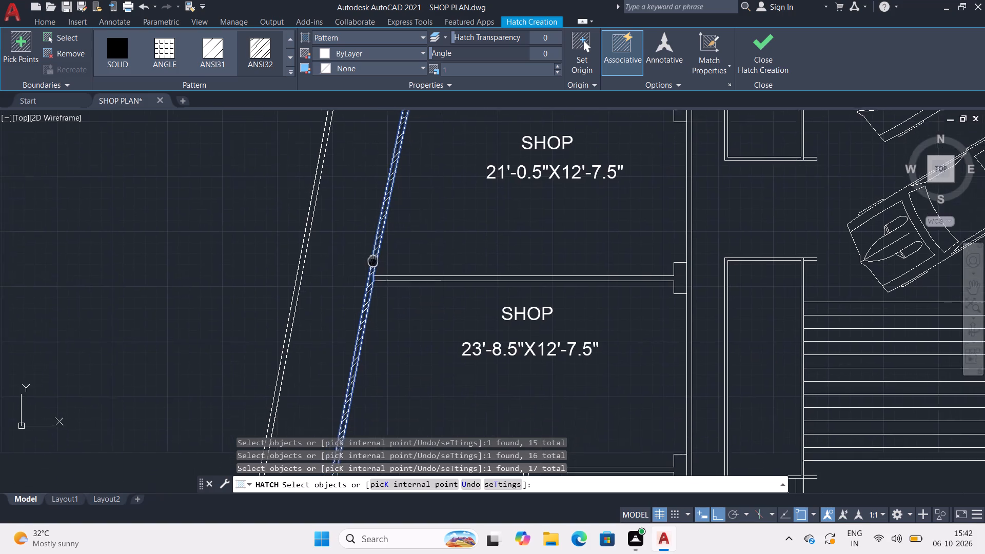
{"action": "middle_click_drag", "start_coordinate": [373, 256], "coordinate": [387, 197]}
{"action": "middle_click_drag", "start_coordinate": [383, 278], "coordinate": [398, 66]}
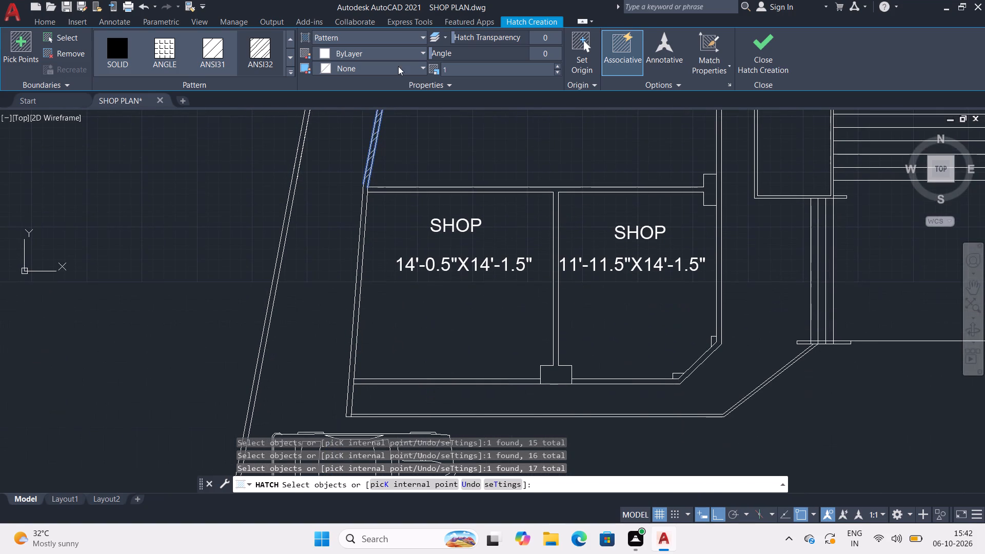
{"action": "scroll", "coordinate": [365, 251], "scroll_direction": "up", "scroll_amount": 1}
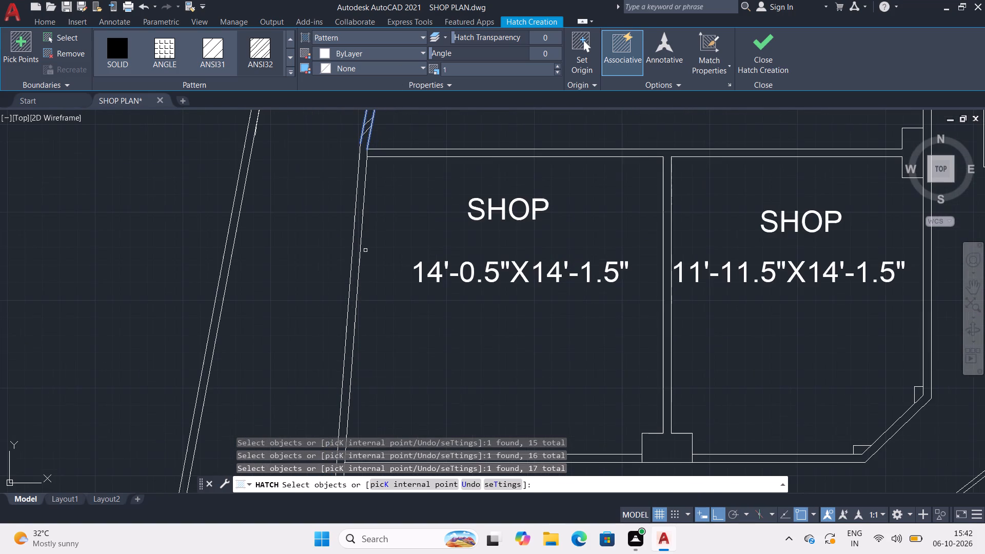
{"action": "middle_click_drag", "start_coordinate": [356, 159], "coordinate": [354, 231]}
{"action": "scroll", "coordinate": [356, 227], "scroll_direction": "up", "scroll_amount": 2}
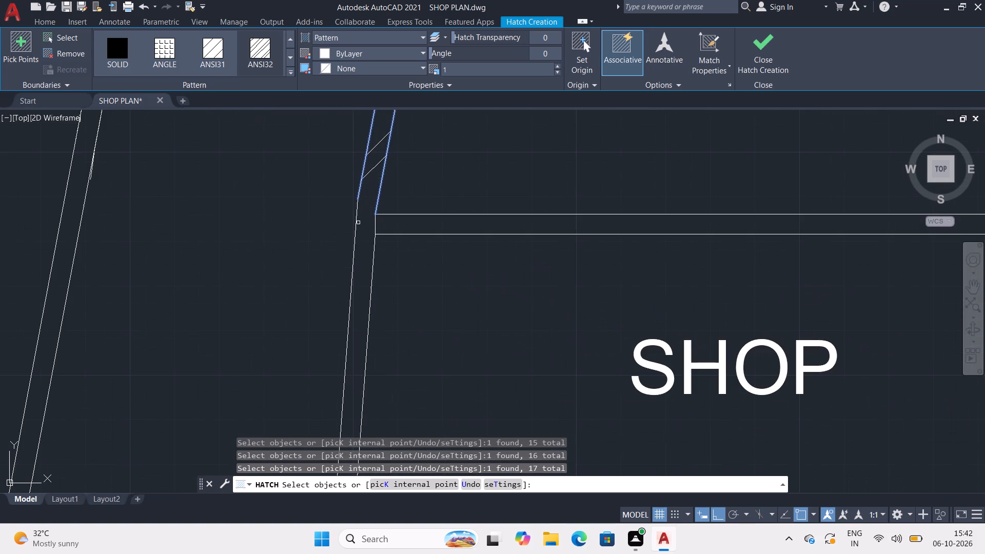
{"action": "left_click", "coordinate": [356, 221]}
{"action": "left_click", "coordinate": [376, 227]}
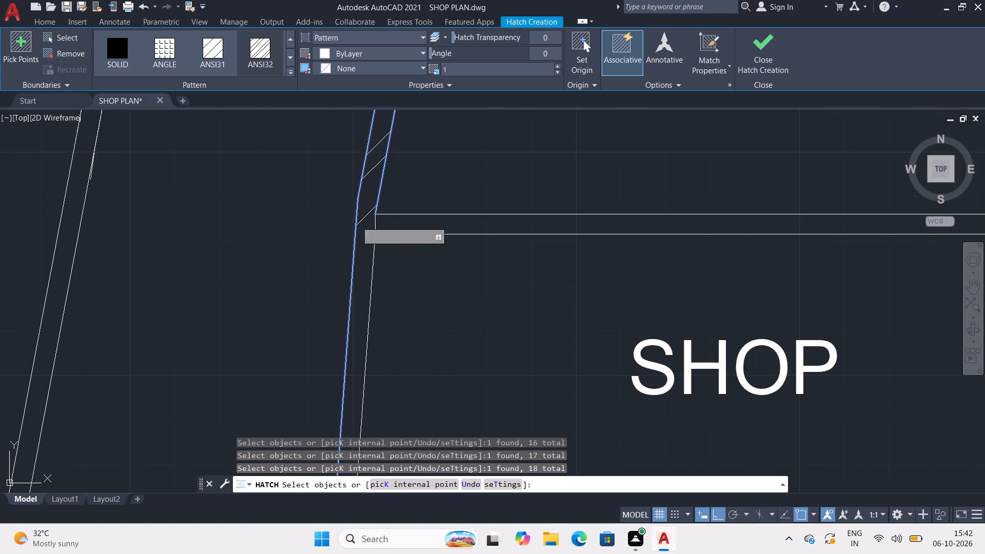
{"action": "left_click", "coordinate": [375, 245]}
{"action": "scroll", "coordinate": [365, 293], "scroll_direction": "down", "scroll_amount": 1}
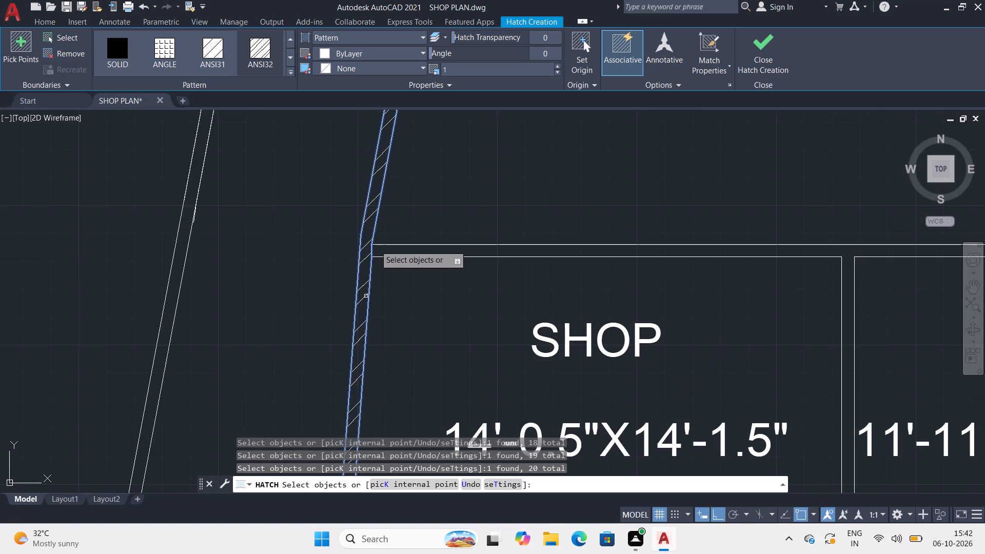
{"action": "middle_click_drag", "start_coordinate": [386, 322], "coordinate": [396, 230]}
{"action": "scroll", "coordinate": [386, 276], "scroll_direction": "down", "scroll_amount": 1}
{"action": "scroll", "coordinate": [398, 334], "scroll_direction": "down", "scroll_amount": 1}
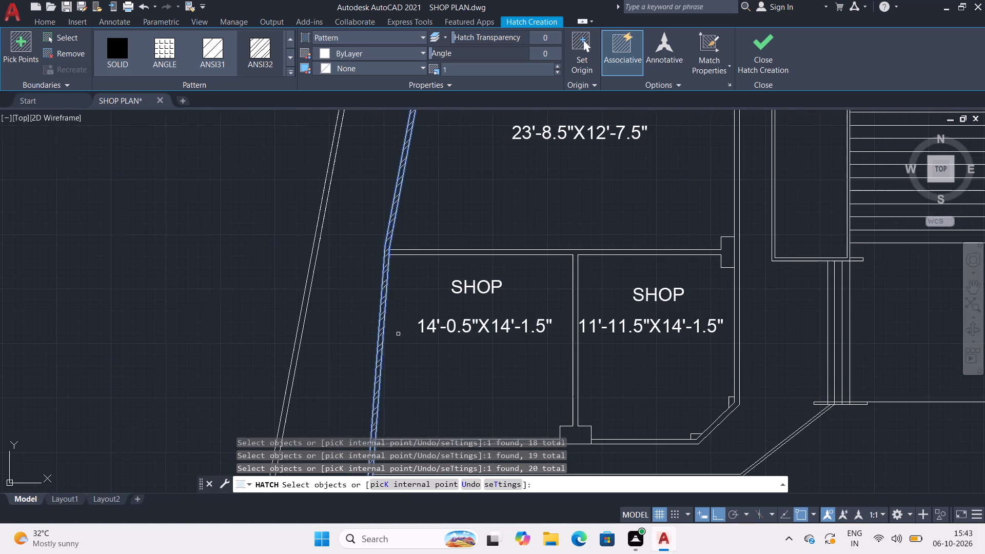
{"action": "middle_click_drag", "start_coordinate": [392, 225], "coordinate": [375, 140]}
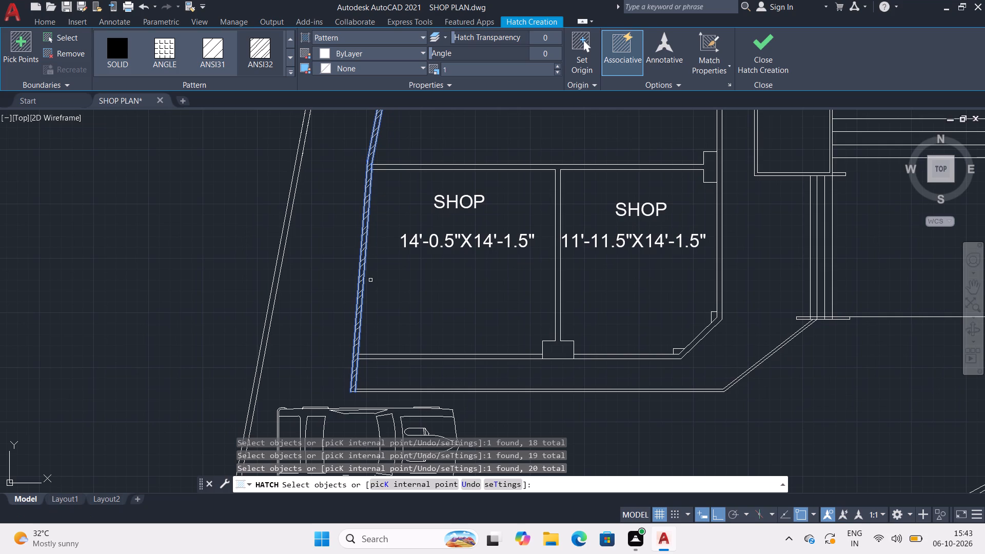
{"action": "key", "text": "Escape"}
{"action": "key", "text": "Escape"}
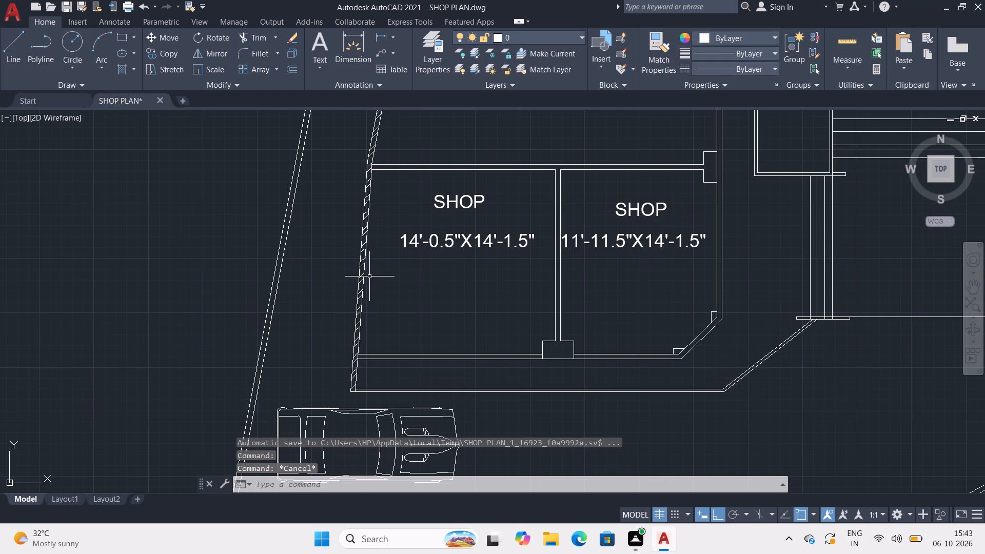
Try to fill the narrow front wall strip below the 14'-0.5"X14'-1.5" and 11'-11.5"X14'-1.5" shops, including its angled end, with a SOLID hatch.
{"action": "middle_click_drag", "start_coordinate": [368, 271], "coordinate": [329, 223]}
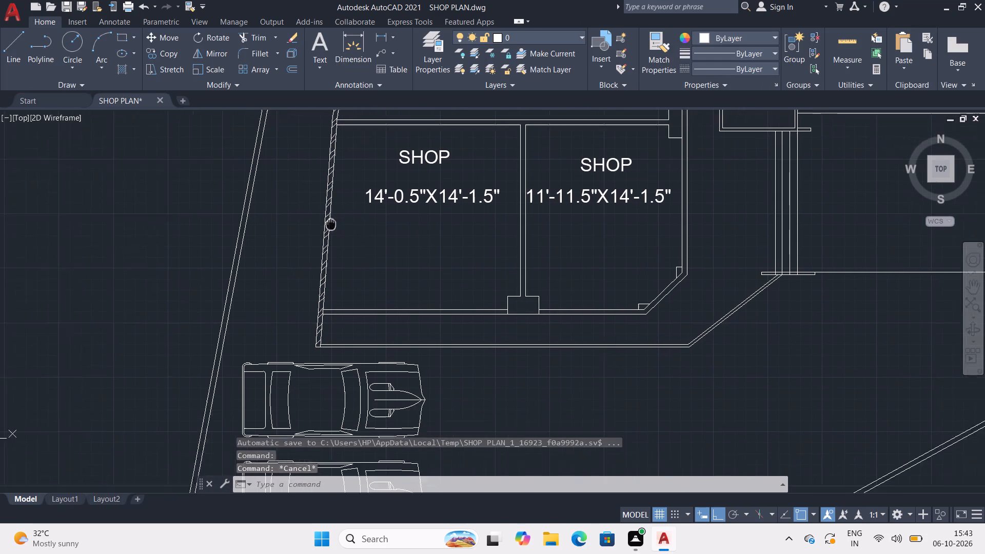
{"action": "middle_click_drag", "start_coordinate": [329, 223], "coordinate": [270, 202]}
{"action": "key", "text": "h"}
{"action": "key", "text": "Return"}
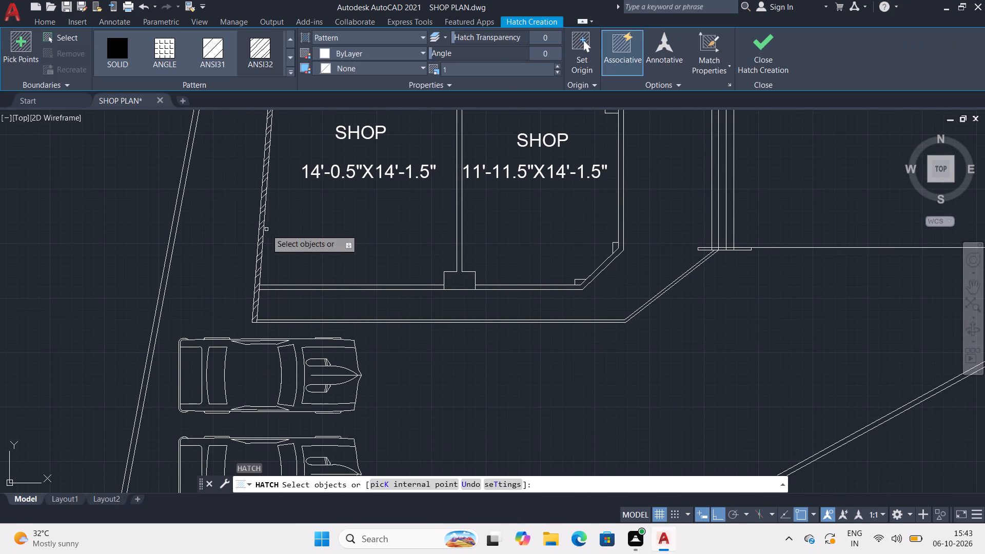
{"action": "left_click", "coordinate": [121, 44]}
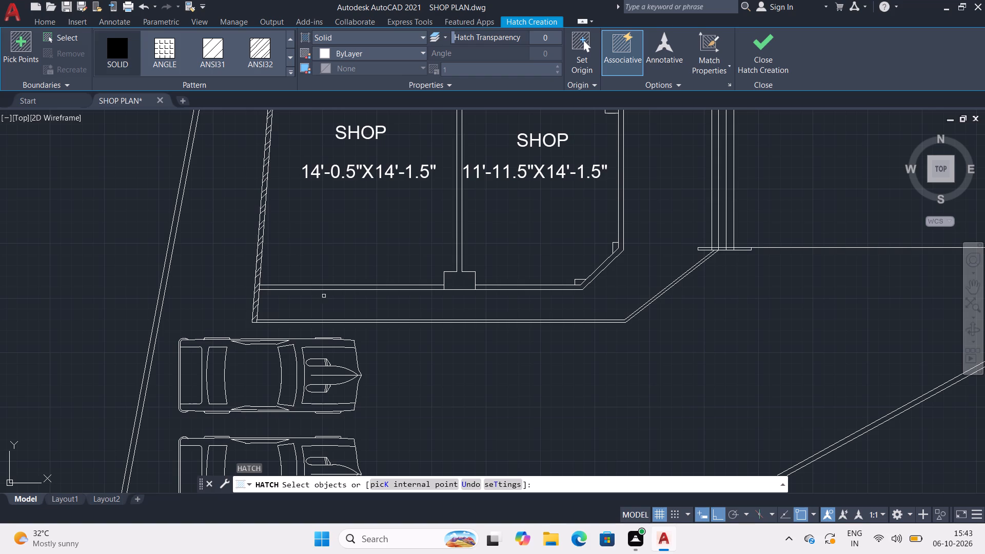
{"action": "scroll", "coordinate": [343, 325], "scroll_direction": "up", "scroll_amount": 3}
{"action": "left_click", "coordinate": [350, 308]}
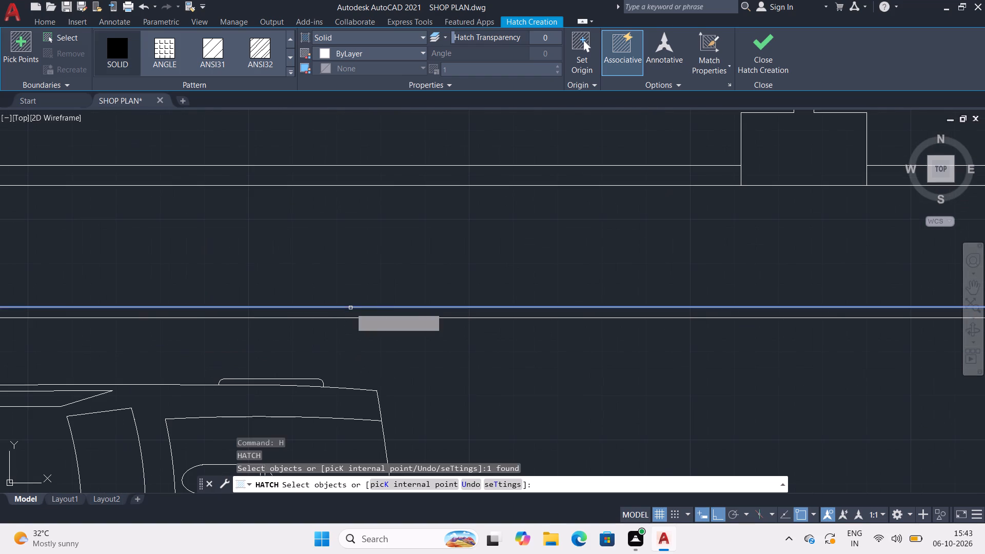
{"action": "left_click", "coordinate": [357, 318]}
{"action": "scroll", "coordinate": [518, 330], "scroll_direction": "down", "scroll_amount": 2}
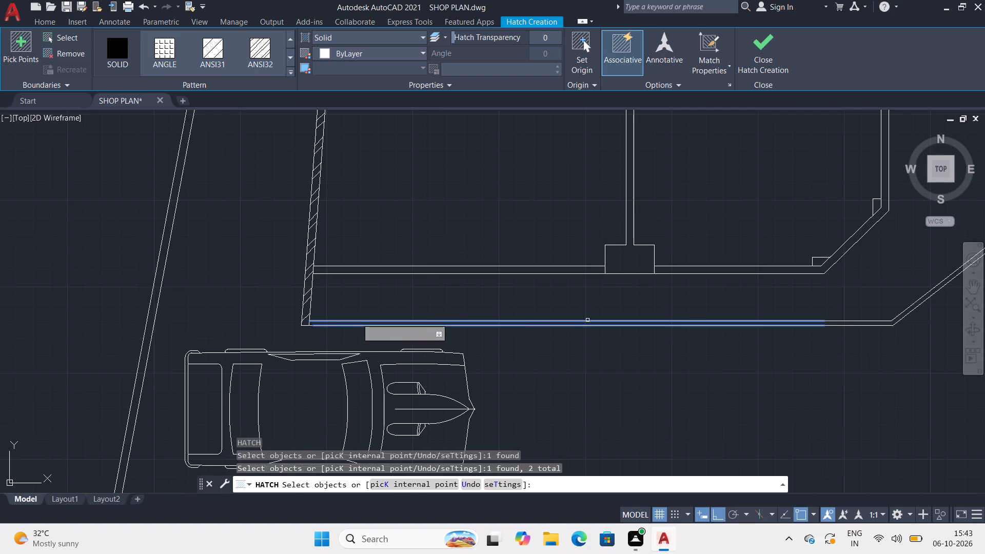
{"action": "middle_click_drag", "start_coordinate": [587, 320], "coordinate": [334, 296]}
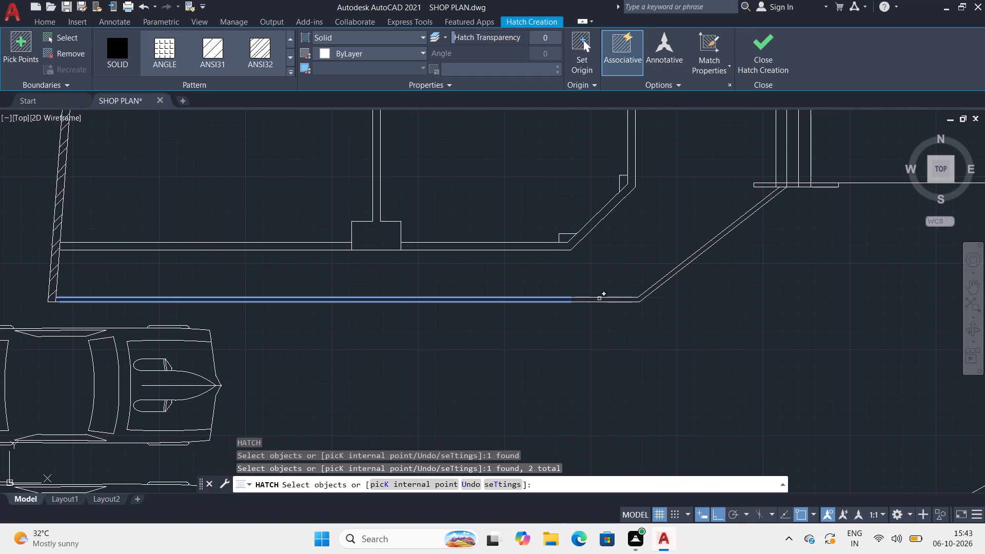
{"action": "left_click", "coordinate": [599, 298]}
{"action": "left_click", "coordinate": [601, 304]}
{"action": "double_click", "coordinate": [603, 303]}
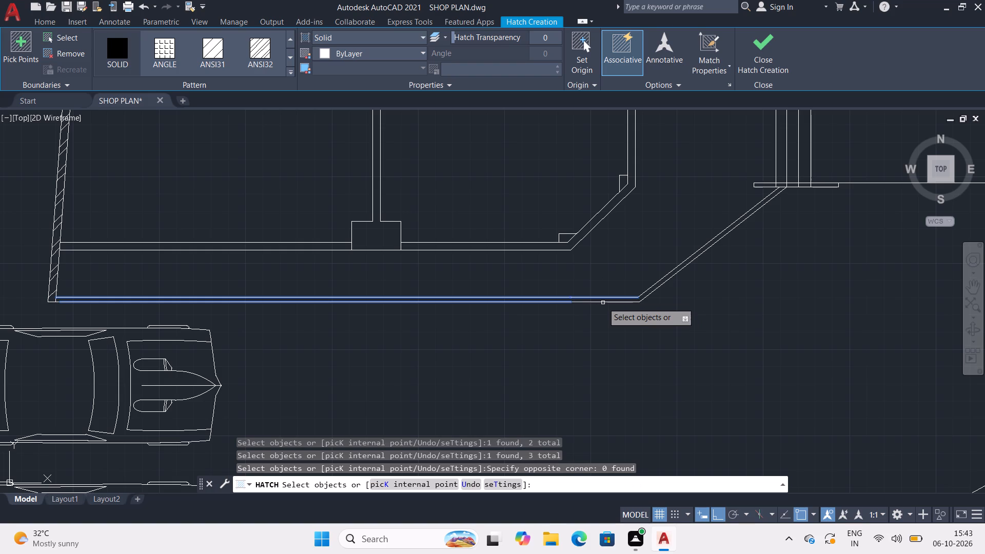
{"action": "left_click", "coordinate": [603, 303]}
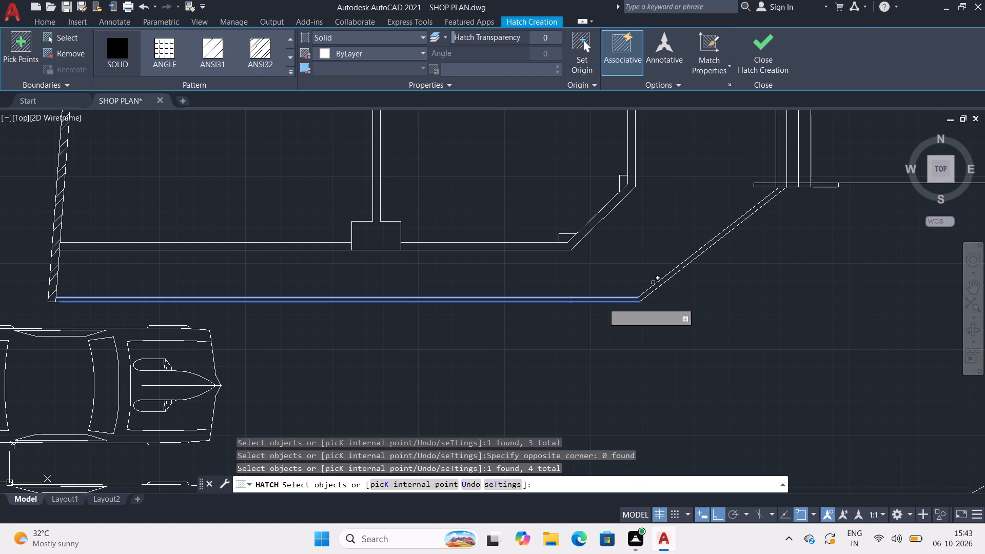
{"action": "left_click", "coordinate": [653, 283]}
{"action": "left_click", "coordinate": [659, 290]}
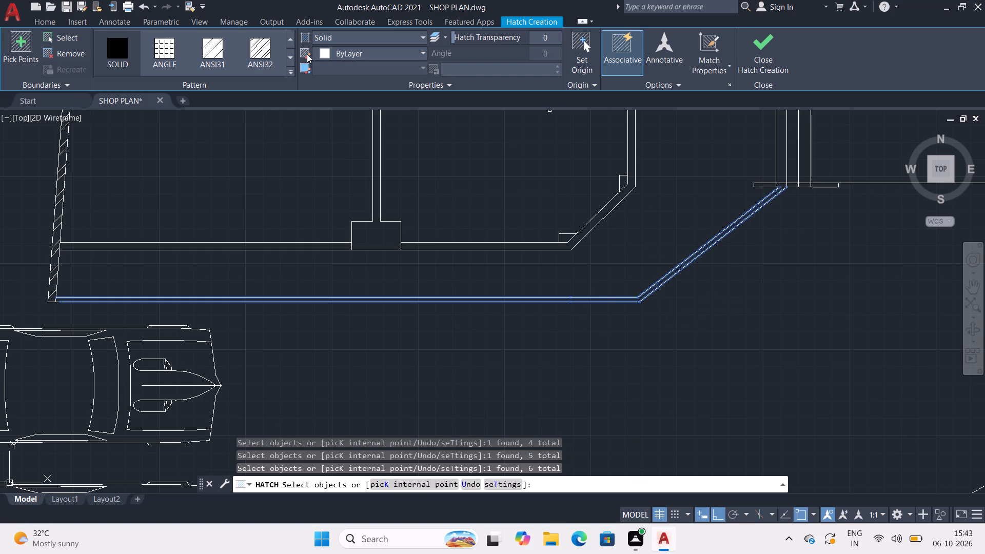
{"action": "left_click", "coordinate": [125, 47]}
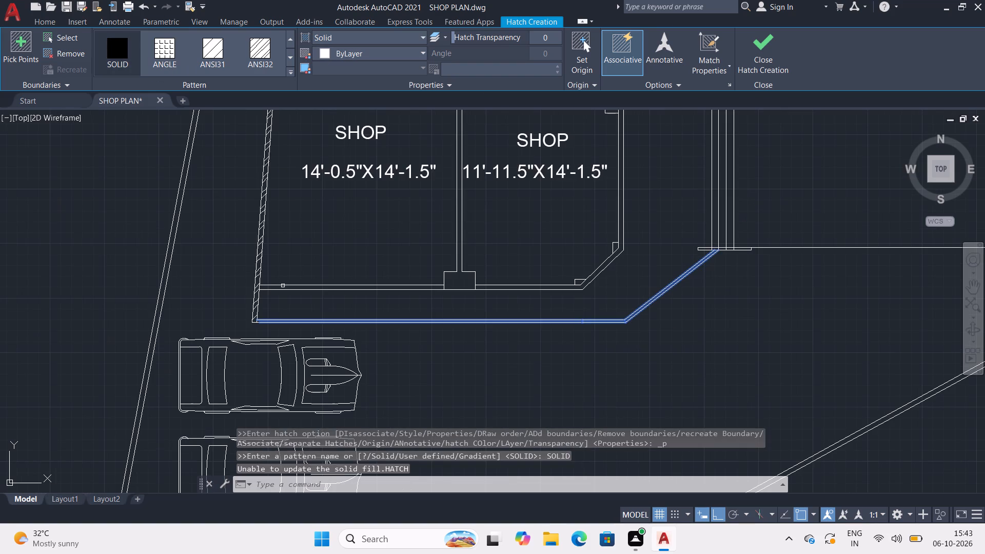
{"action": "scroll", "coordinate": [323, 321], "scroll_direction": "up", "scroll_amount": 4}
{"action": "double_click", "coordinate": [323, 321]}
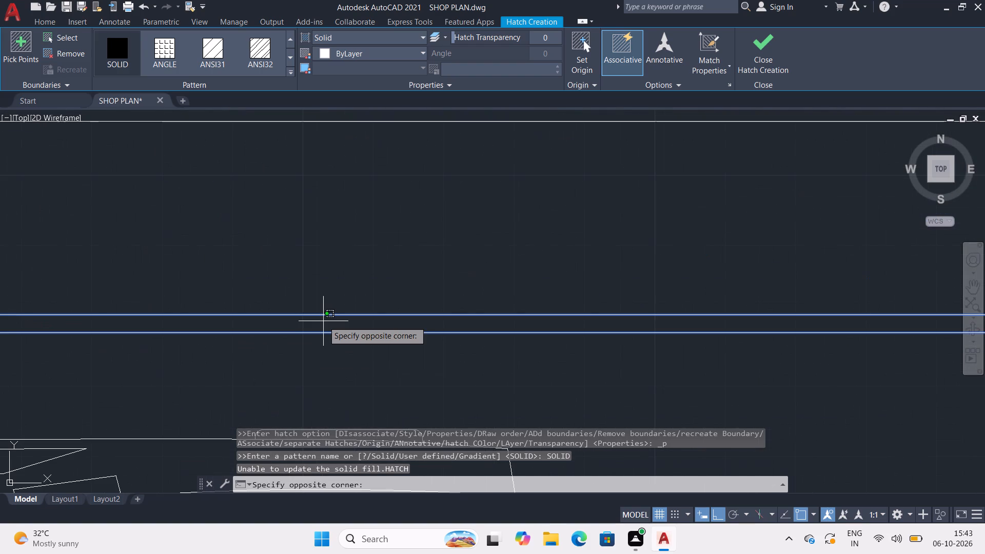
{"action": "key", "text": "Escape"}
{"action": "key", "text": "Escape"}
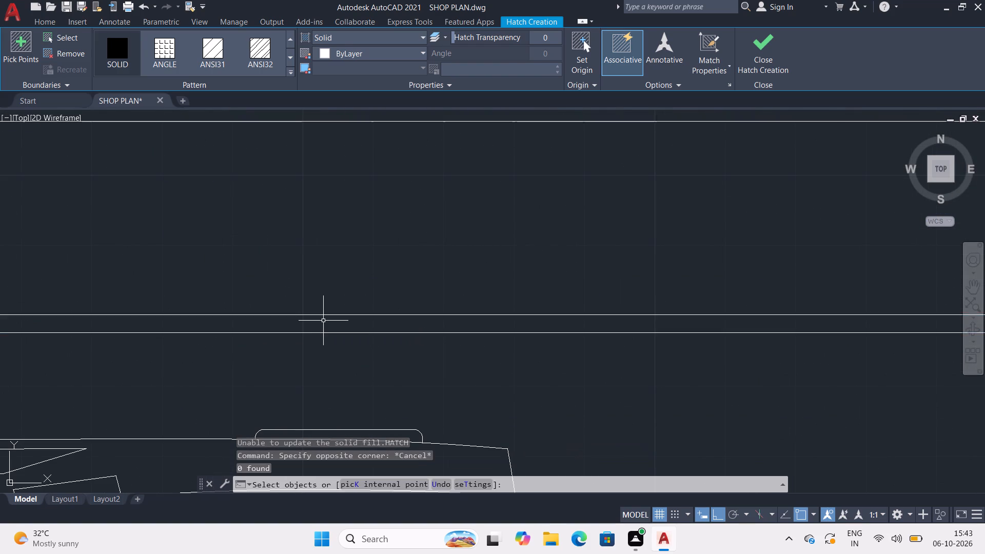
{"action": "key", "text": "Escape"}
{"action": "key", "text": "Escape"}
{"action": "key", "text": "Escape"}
Draw a closed triangular arrowhead with lines just below the stair treads, apex towards the stairs, with one sloping side about 2'-9.5" long.
{"action": "scroll", "coordinate": [382, 243], "scroll_direction": "down", "scroll_amount": 6}
{"action": "middle_click_drag", "start_coordinate": [378, 233], "coordinate": [378, 238]}
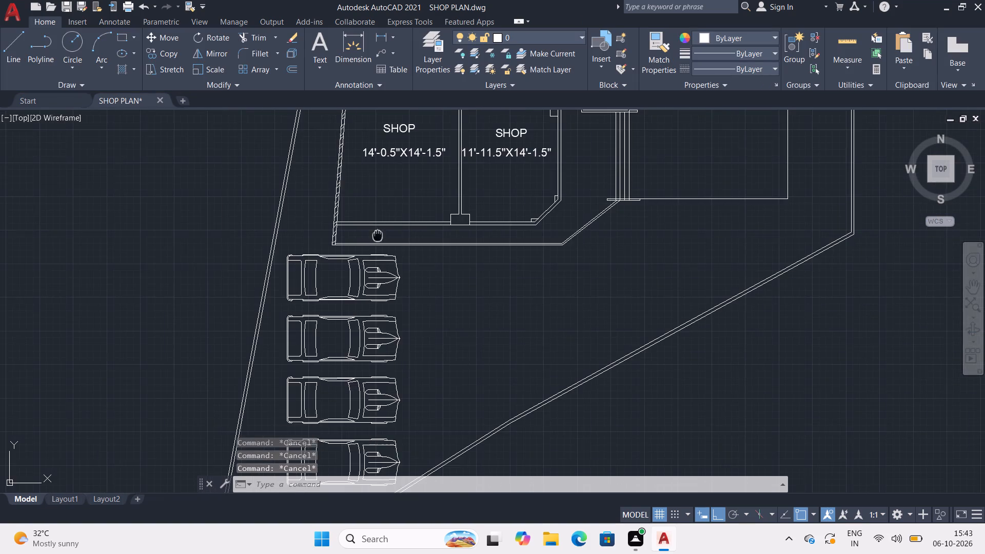
{"action": "middle_click_drag", "start_coordinate": [378, 238], "coordinate": [359, 493]}
{"action": "middle_click_drag", "start_coordinate": [376, 354], "coordinate": [352, 460]}
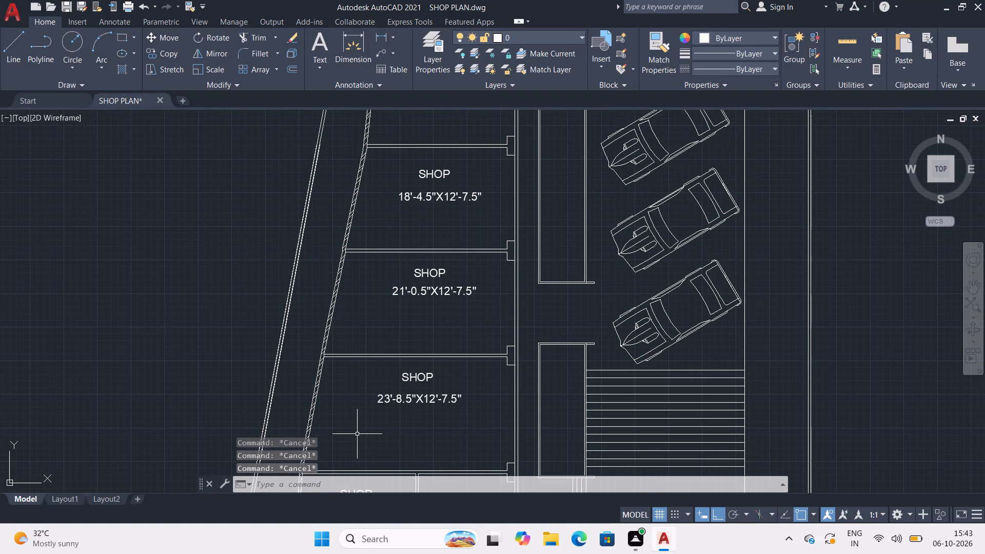
{"action": "middle_click_drag", "start_coordinate": [400, 346], "coordinate": [135, 339]}
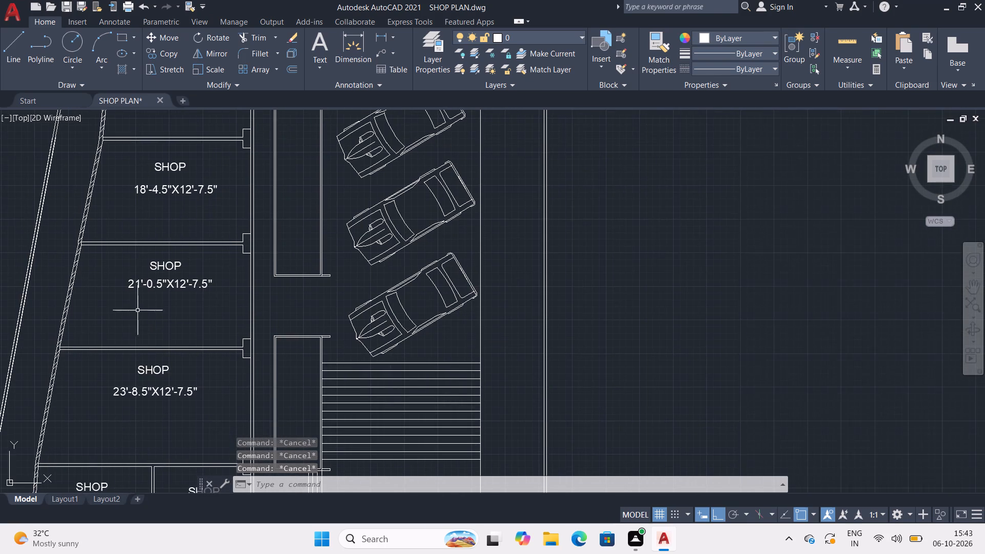
{"action": "middle_click_drag", "start_coordinate": [450, 363], "coordinate": [183, 228]}
{"action": "key", "text": "l"}
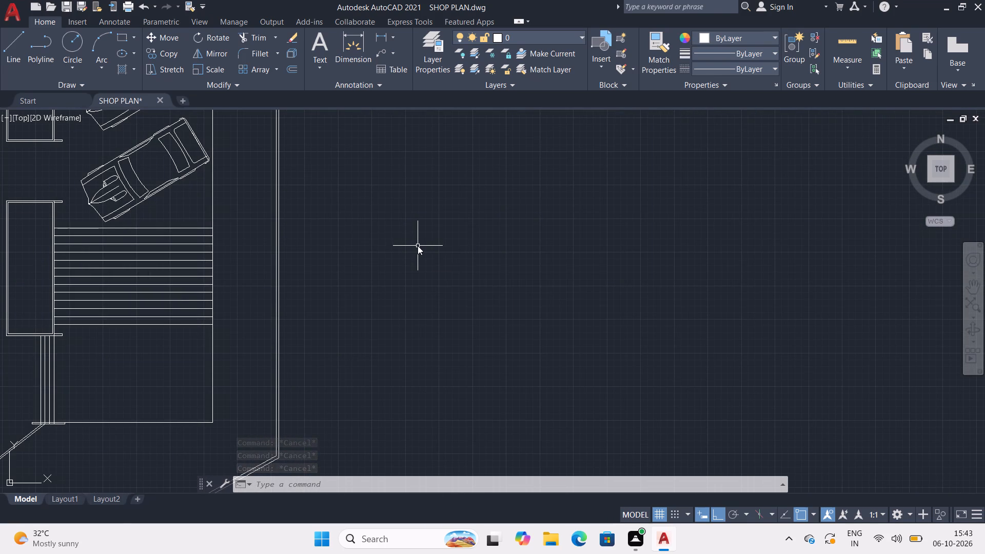
{"action": "key", "text": "Return"}
{"action": "middle_click_drag", "start_coordinate": [206, 345], "coordinate": [319, 295]}
{"action": "scroll", "coordinate": [259, 287], "scroll_direction": "up", "scroll_amount": 1}
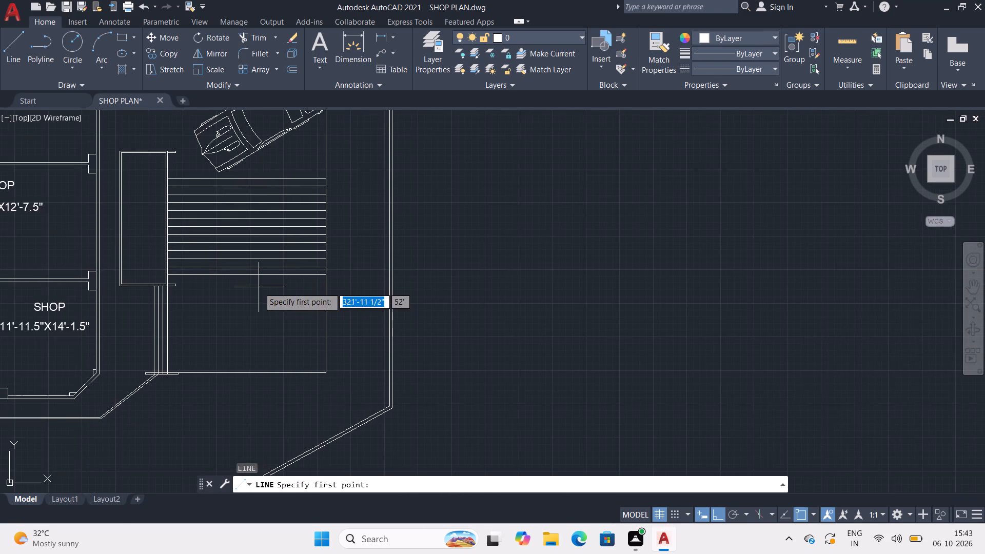
{"action": "scroll", "coordinate": [259, 287], "scroll_direction": "up", "scroll_amount": 2}
{"action": "middle_click_drag", "start_coordinate": [205, 284], "coordinate": [375, 262]}
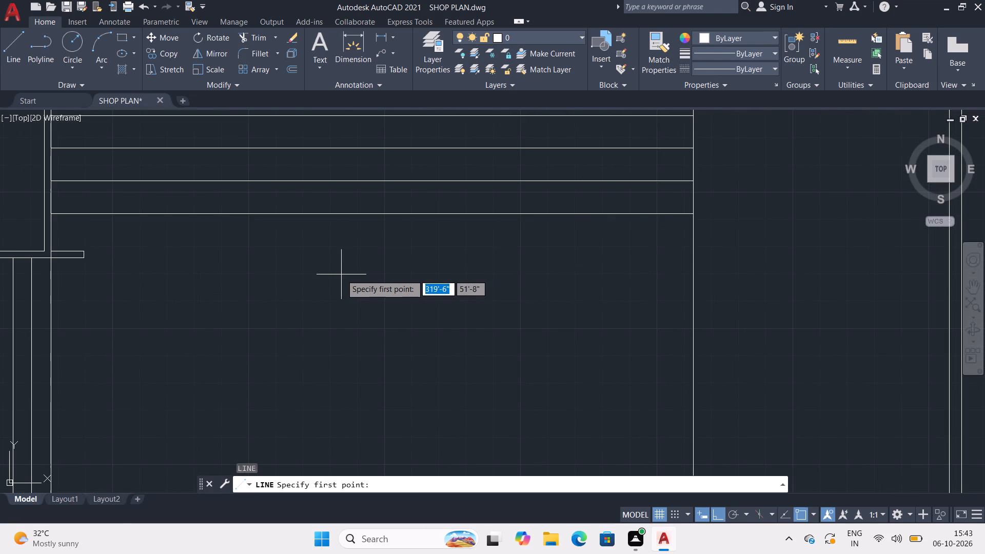
{"action": "left_click", "coordinate": [332, 288]}
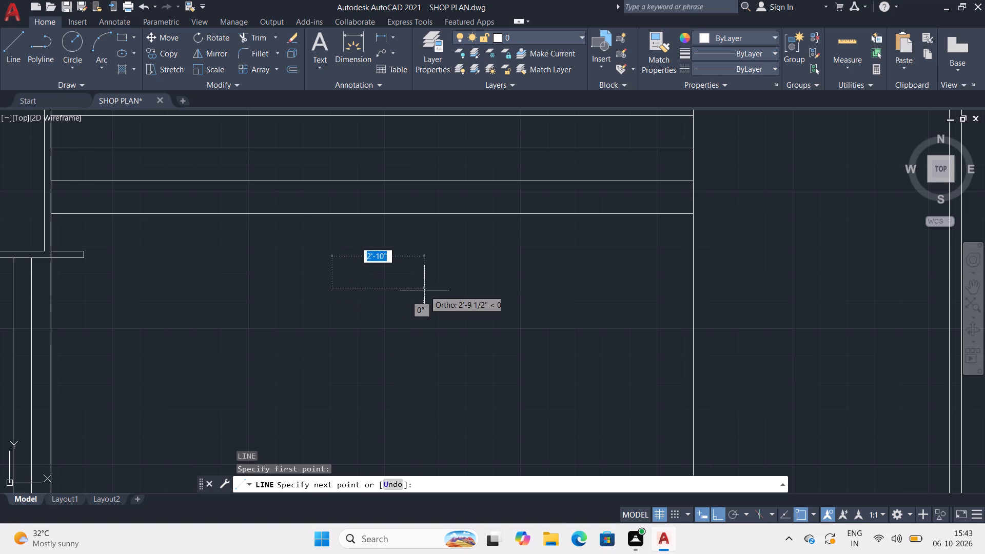
{"action": "left_click", "coordinate": [462, 286]}
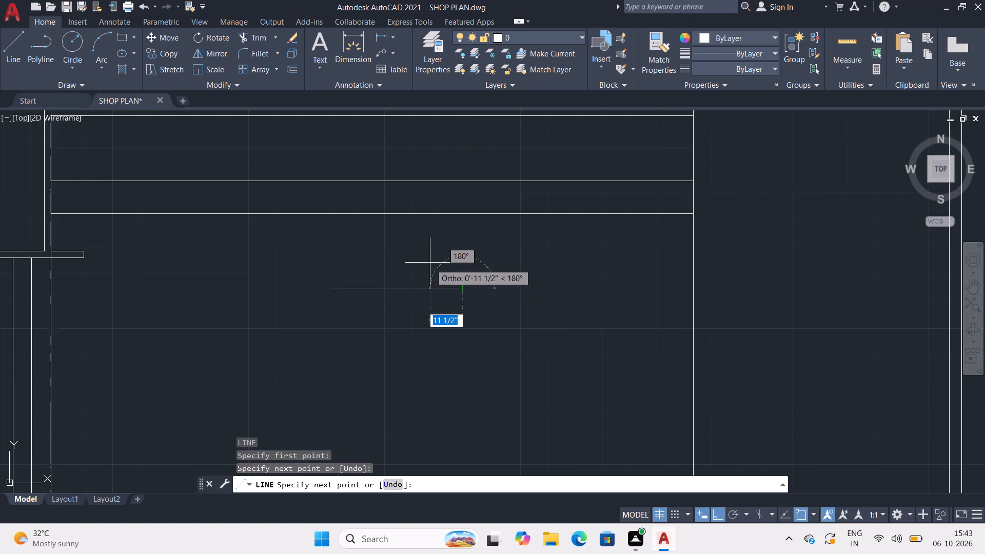
{"action": "left_click", "coordinate": [405, 242]}
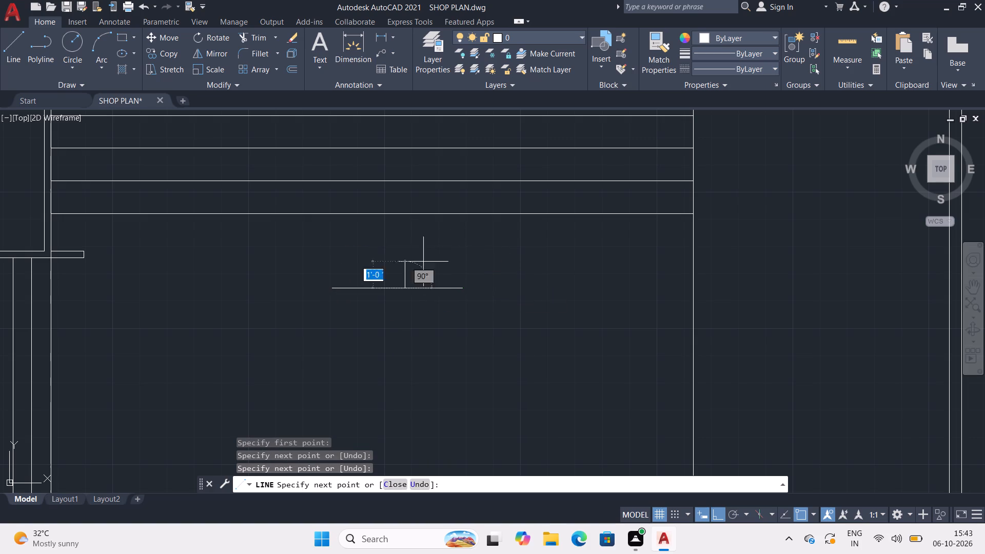
{"action": "key", "text": "ctrl+z"}
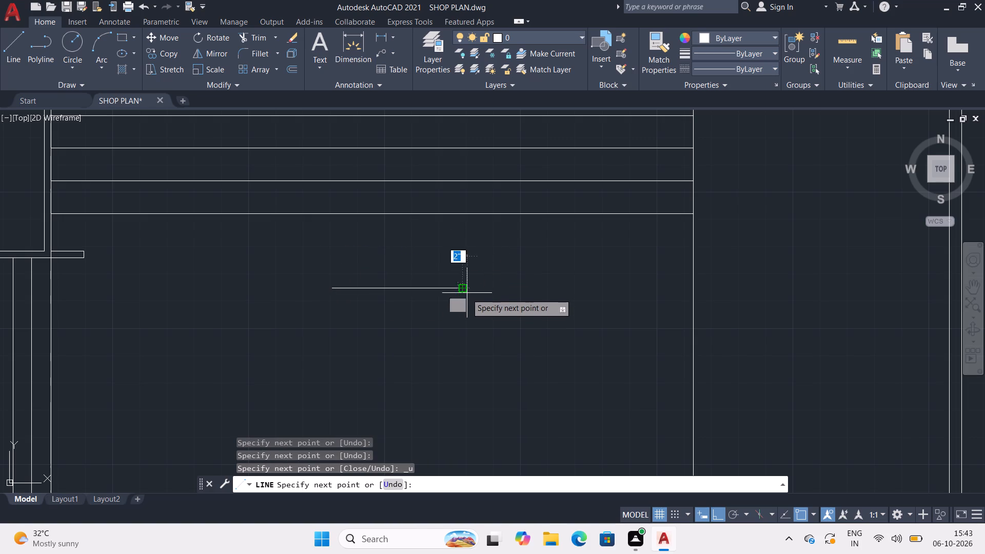
{"action": "key", "text": "F8"}
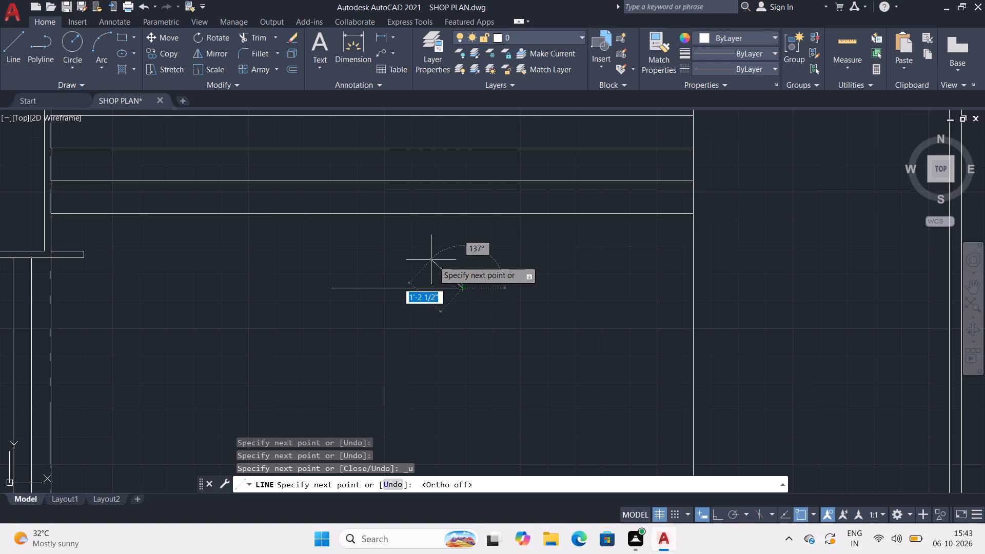
{"action": "left_click", "coordinate": [404, 232]}
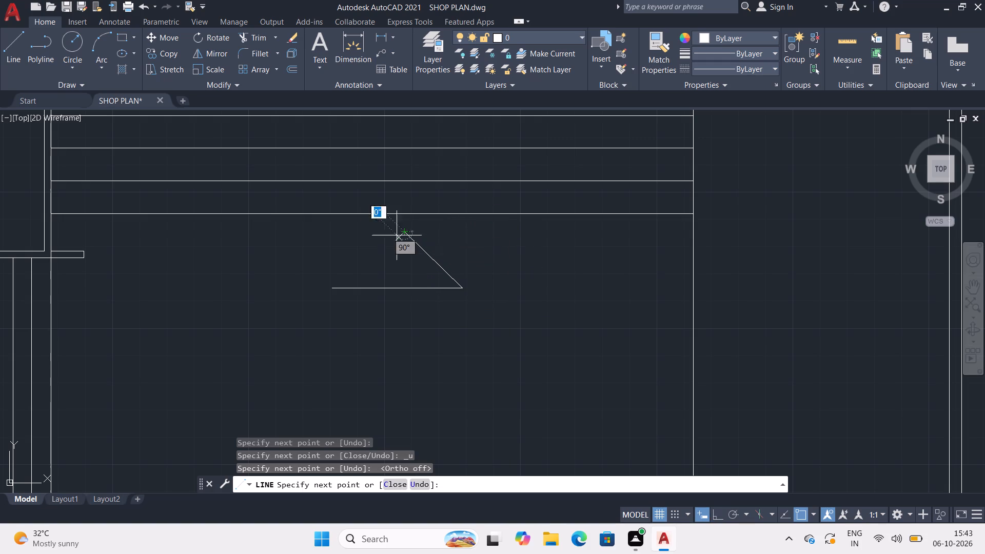
{"action": "left_click", "coordinate": [334, 288]}
{"action": "key", "text": "space"}
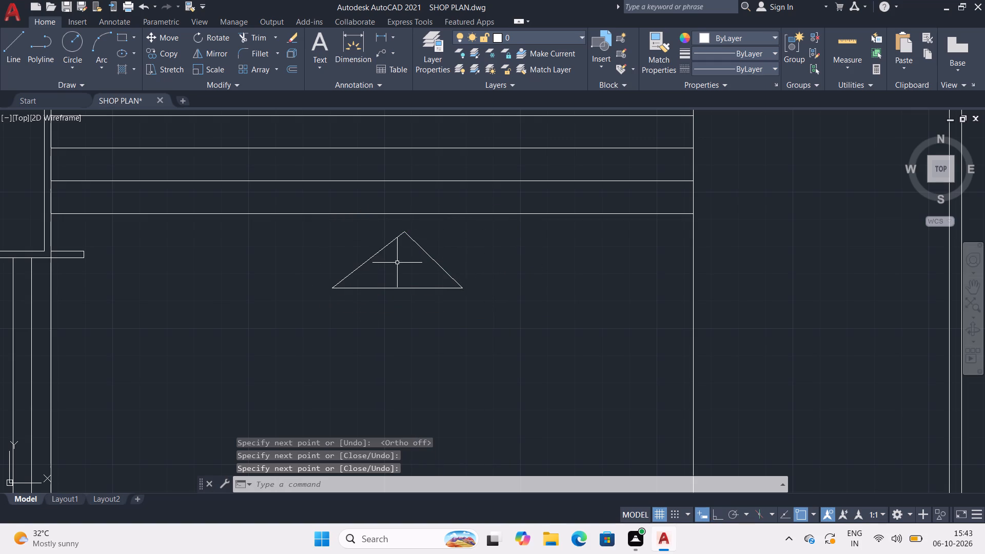
Fill the triangular arrowhead below the stair treads with a SOLID hatch, selecting its three sides as the boundary.
{"action": "key", "text": "h"}
{"action": "key", "text": "Return"}
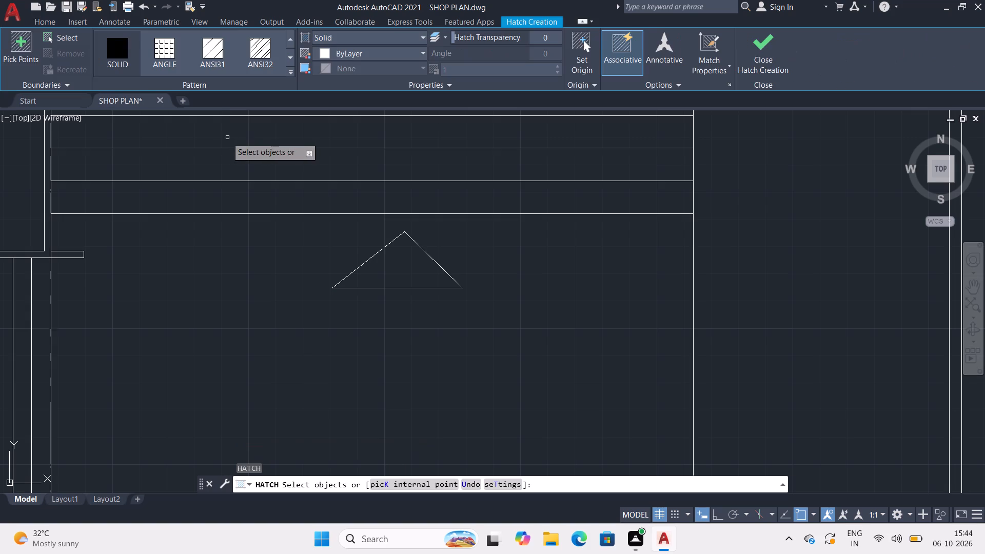
{"action": "left_click", "coordinate": [119, 63]}
{"action": "left_click", "coordinate": [396, 261]}
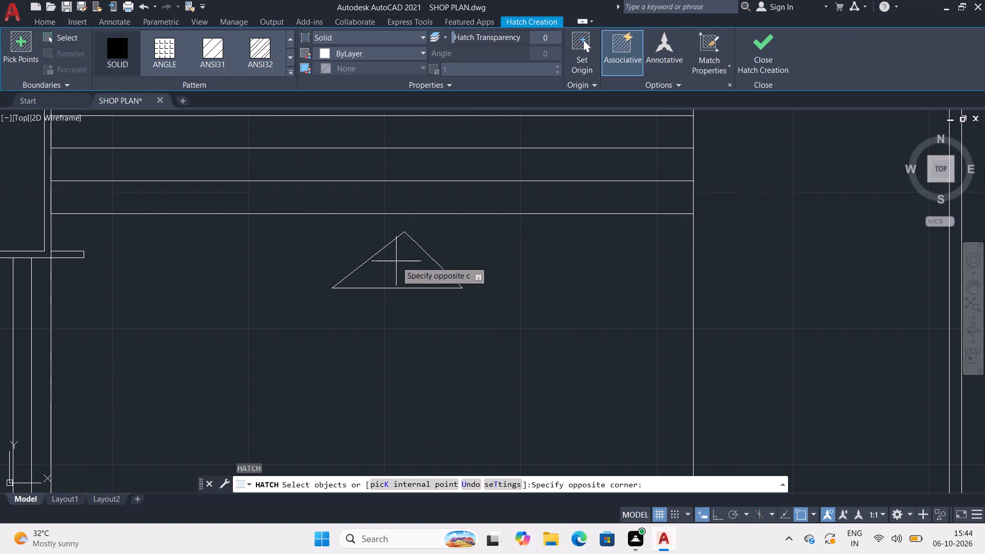
{"action": "left_click", "coordinate": [396, 261]}
{"action": "left_click", "coordinate": [405, 265]}
{"action": "left_click", "coordinate": [405, 265]}
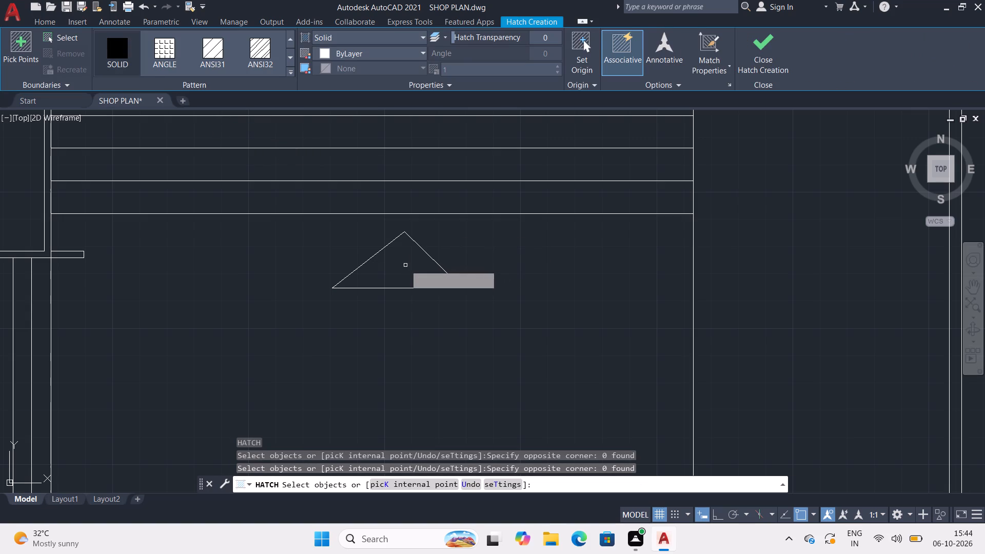
{"action": "left_click", "coordinate": [114, 55]}
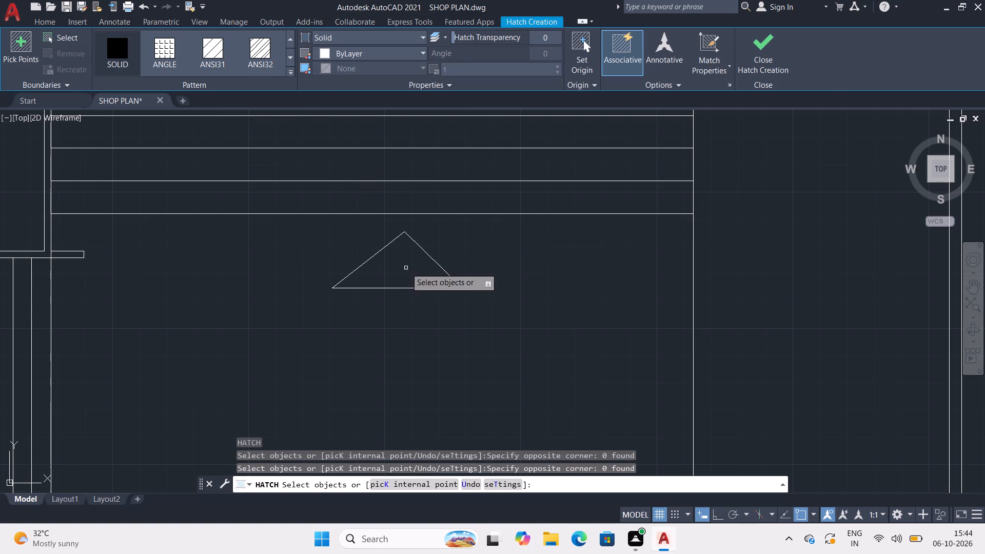
{"action": "double_click", "coordinate": [406, 272]}
{"action": "left_click", "coordinate": [381, 267]}
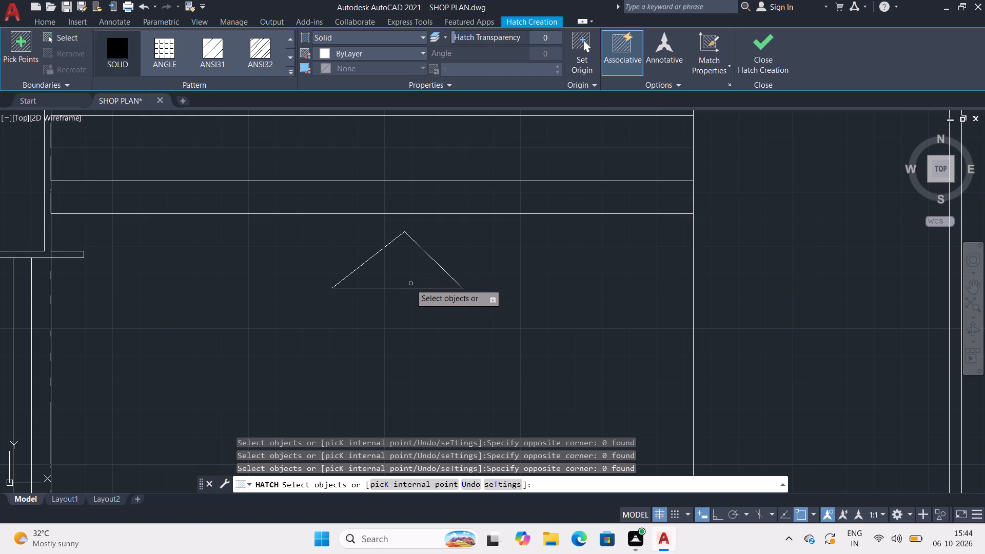
{"action": "left_click", "coordinate": [409, 286]}
{"action": "left_click", "coordinate": [375, 263]}
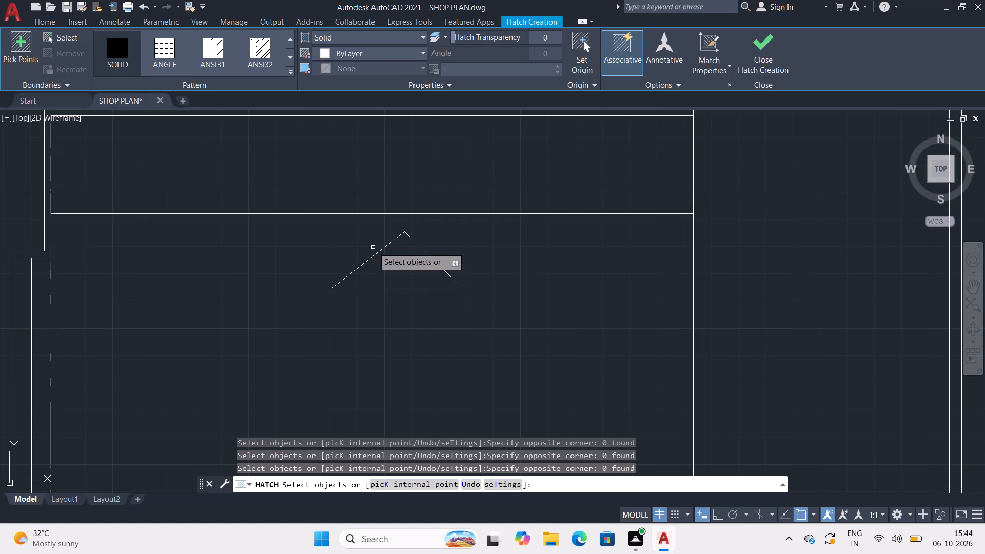
{"action": "left_click", "coordinate": [373, 247]}
{"action": "left_click_drag", "start_coordinate": [427, 256], "coordinate": [430, 264]}
{"action": "left_click_drag", "start_coordinate": [451, 259], "coordinate": [357, 272]}
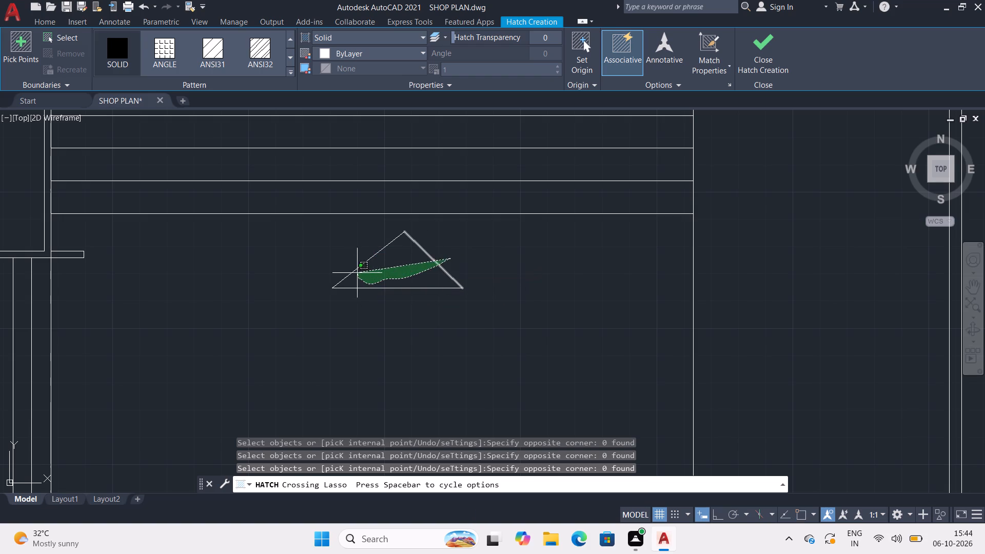
{"action": "left_click_drag", "start_coordinate": [357, 272], "coordinate": [359, 252]}
{"action": "left_click", "coordinate": [410, 286]}
{"action": "left_click", "coordinate": [407, 287]}
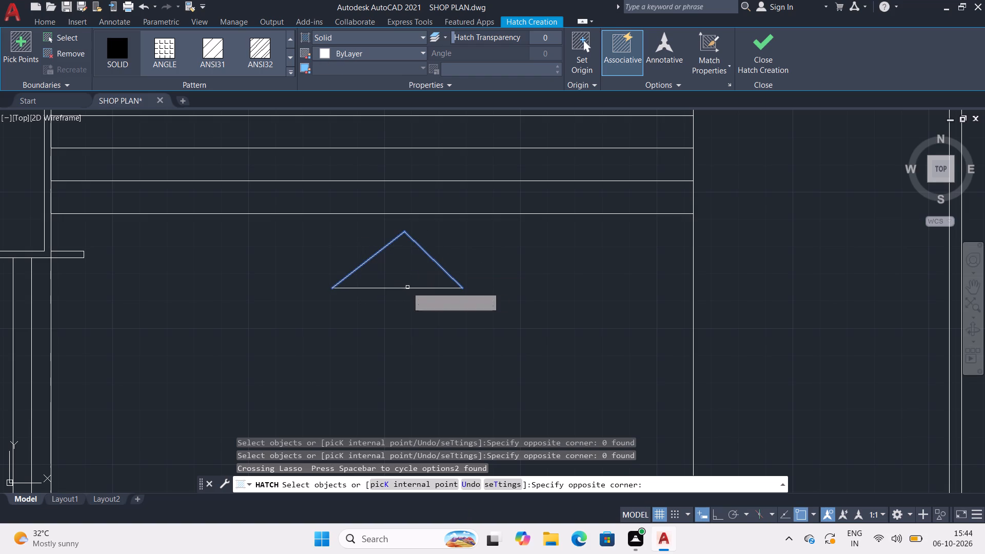
{"action": "left_click", "coordinate": [406, 289]}
{"action": "key", "text": "Escape"}
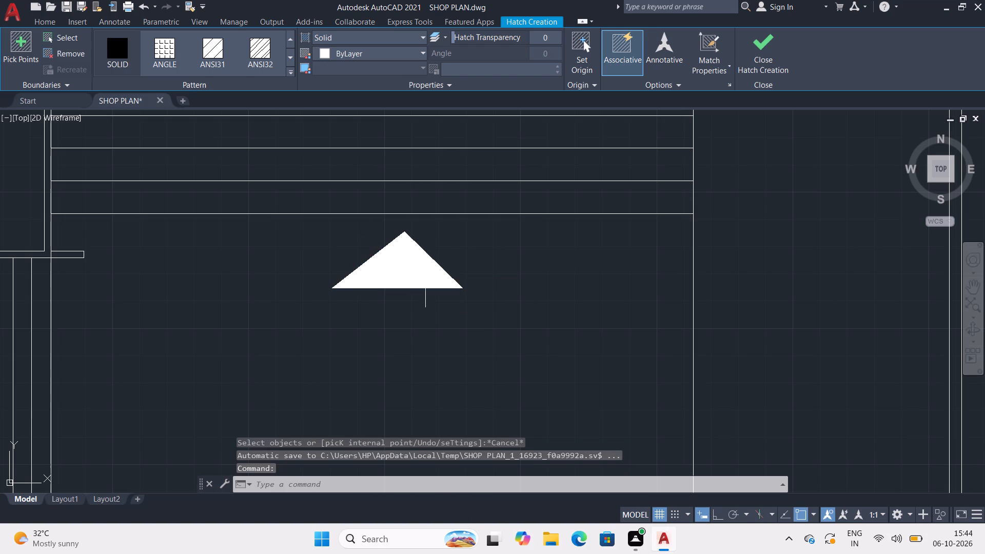
Review the whole shop ground floor plan together with its title.
{"action": "scroll", "coordinate": [378, 252], "scroll_direction": "down", "scroll_amount": 3}
{"action": "scroll", "coordinate": [422, 281], "scroll_direction": "down", "scroll_amount": 2}
{"action": "middle_click_drag", "start_coordinate": [422, 281], "coordinate": [398, 317]}
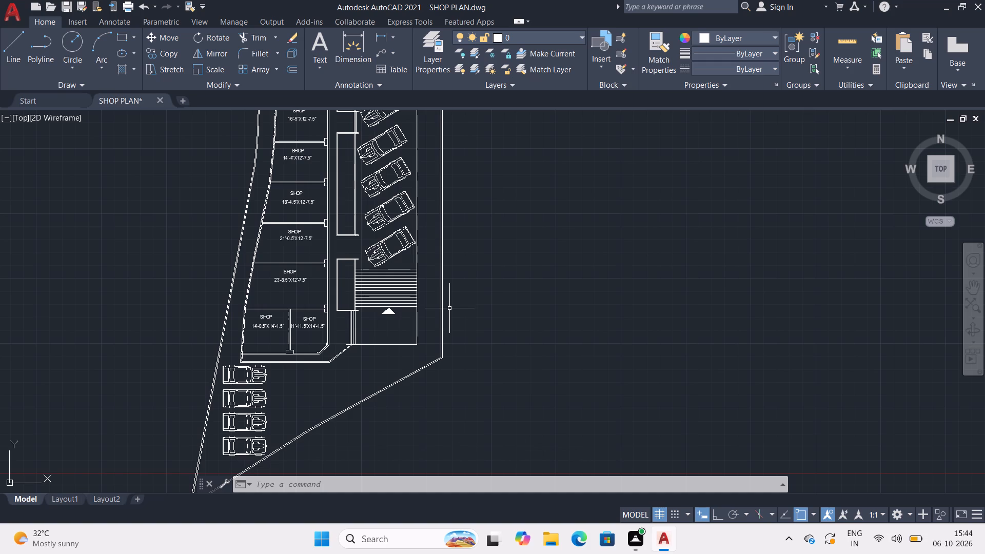
{"action": "scroll", "coordinate": [449, 308], "scroll_direction": "down", "scroll_amount": 2}
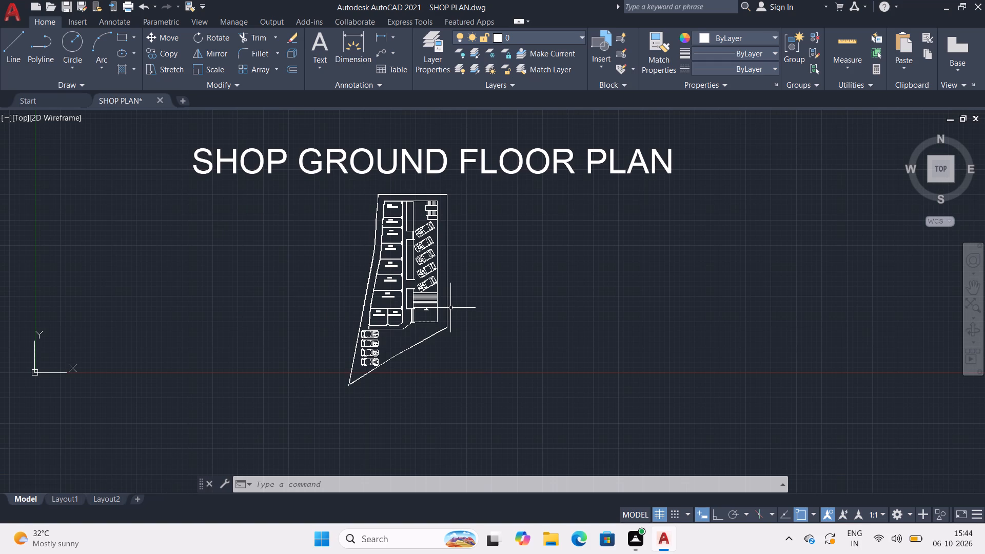
{"action": "middle_click_drag", "start_coordinate": [451, 306], "coordinate": [452, 334]}
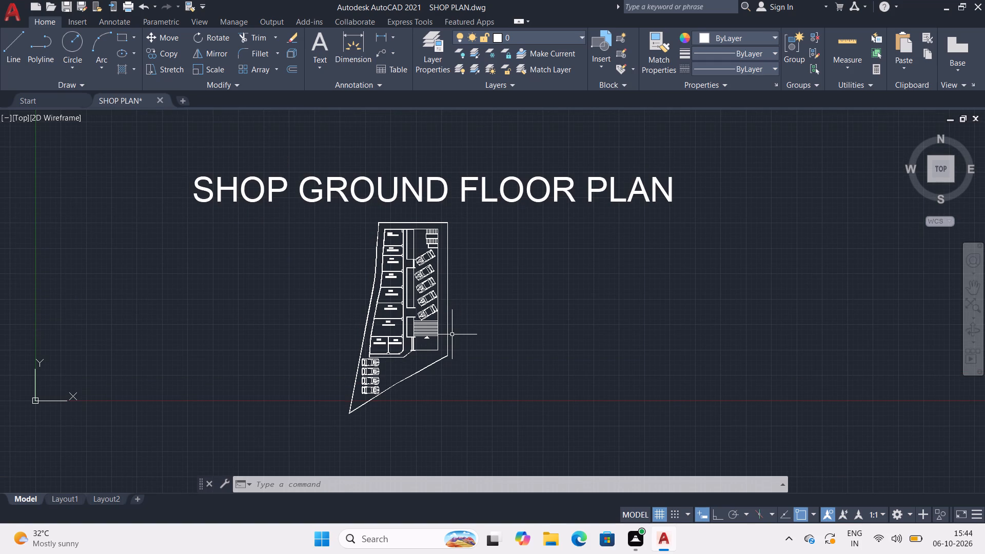
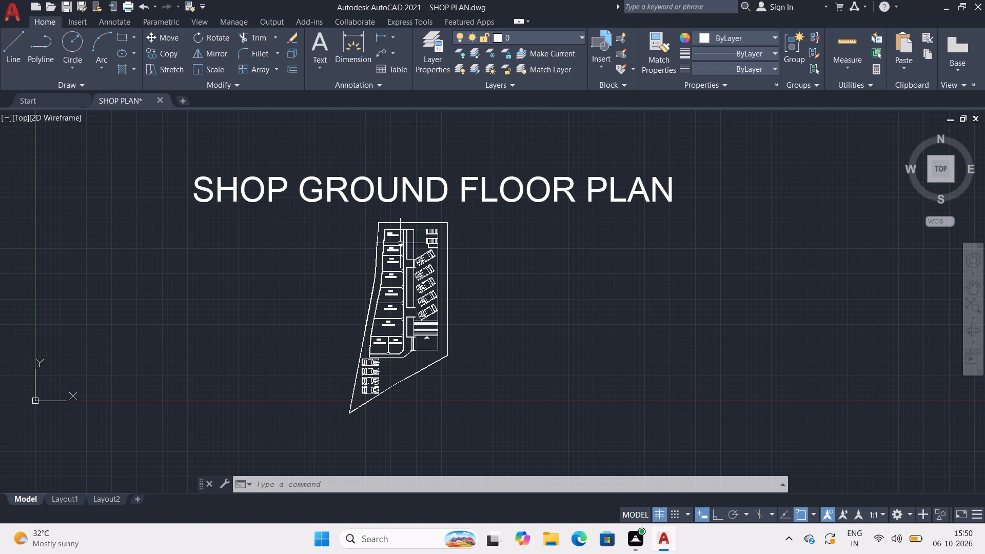
Inspect the shop rooms, hatched slanted wall and parking area of the ground floor plan.
{"action": "scroll", "coordinate": [400, 243], "scroll_direction": "up", "scroll_amount": 2}
{"action": "middle_click_drag", "start_coordinate": [400, 242], "coordinate": [354, 130]}
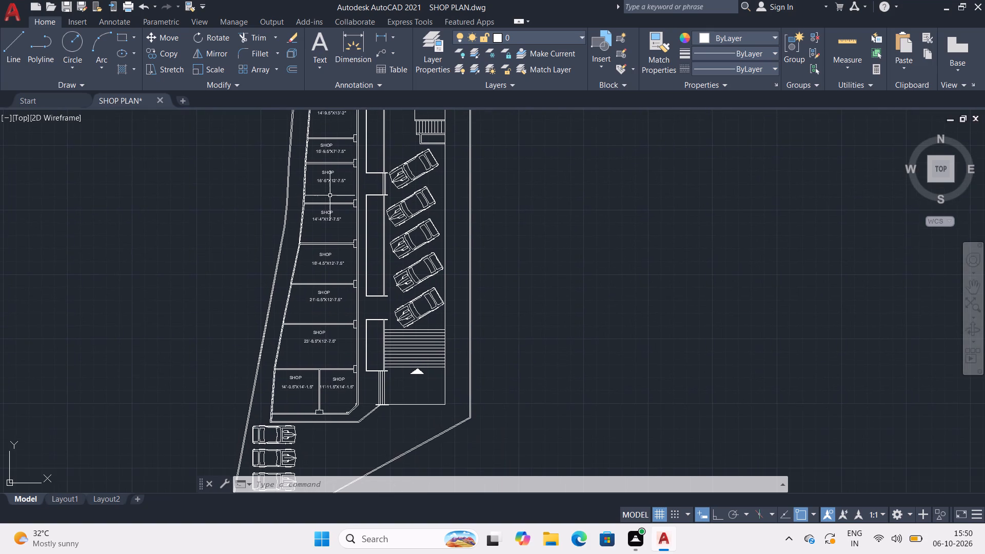
{"action": "scroll", "coordinate": [324, 197], "scroll_direction": "up", "scroll_amount": 2}
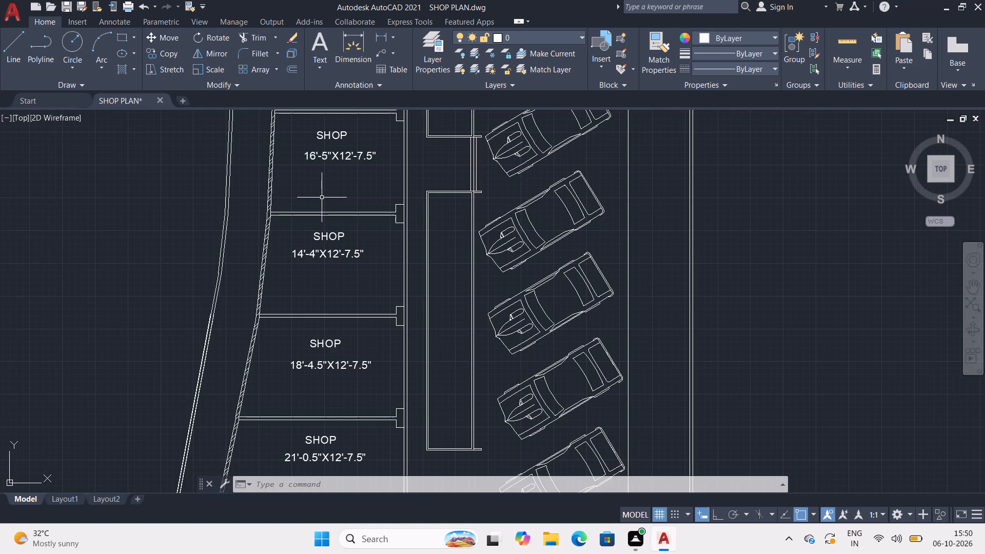
{"action": "middle_click_drag", "start_coordinate": [322, 197], "coordinate": [274, 207]}
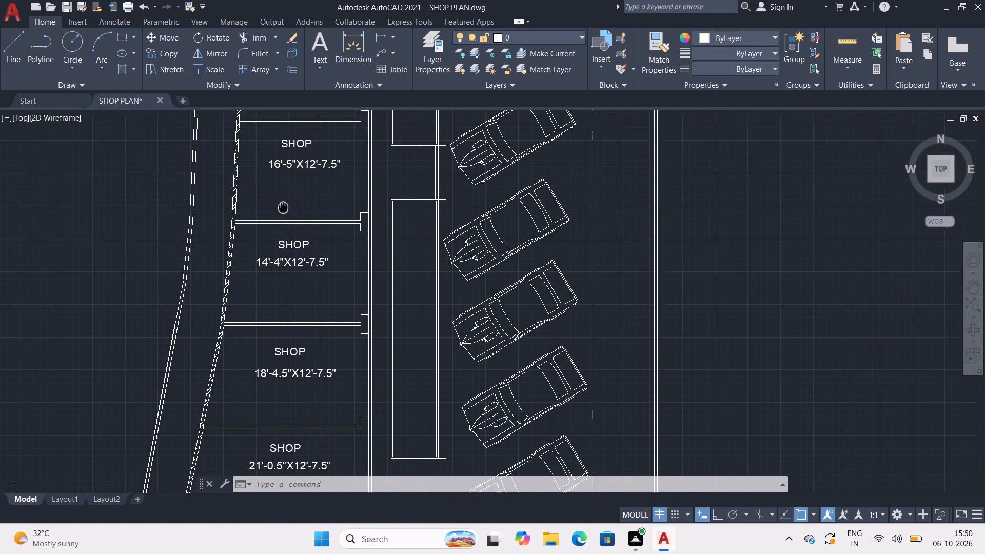
{"action": "middle_click_drag", "start_coordinate": [274, 207], "coordinate": [263, 209]}
{"action": "scroll", "coordinate": [262, 210], "scroll_direction": "down", "scroll_amount": 4}
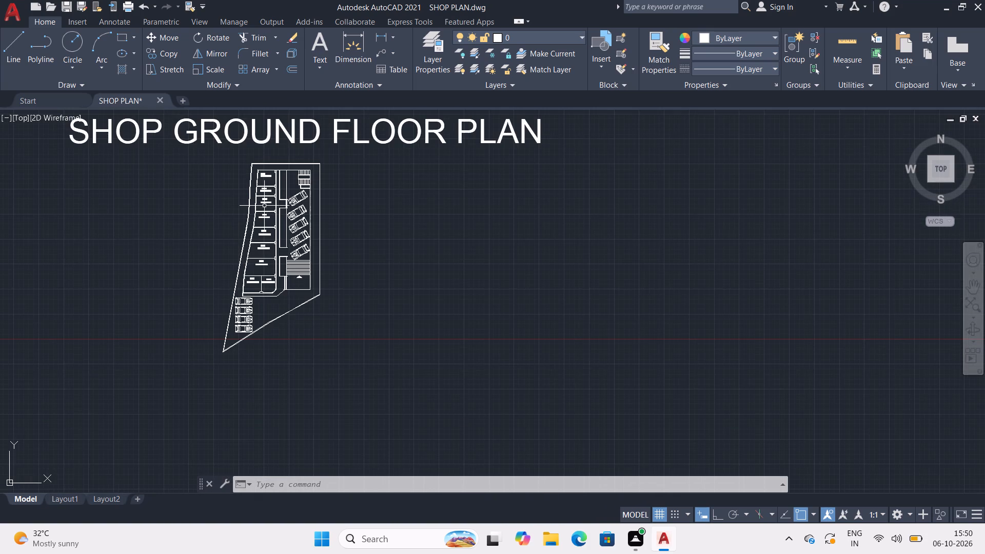
{"action": "middle_click_drag", "start_coordinate": [264, 205], "coordinate": [262, 221]}
Insert a Door - Imperial block in the empty area outside the outer wall beside the stairs and set its swing to Open 90º.
{"action": "scroll", "coordinate": [301, 190], "scroll_direction": "up", "scroll_amount": 2}
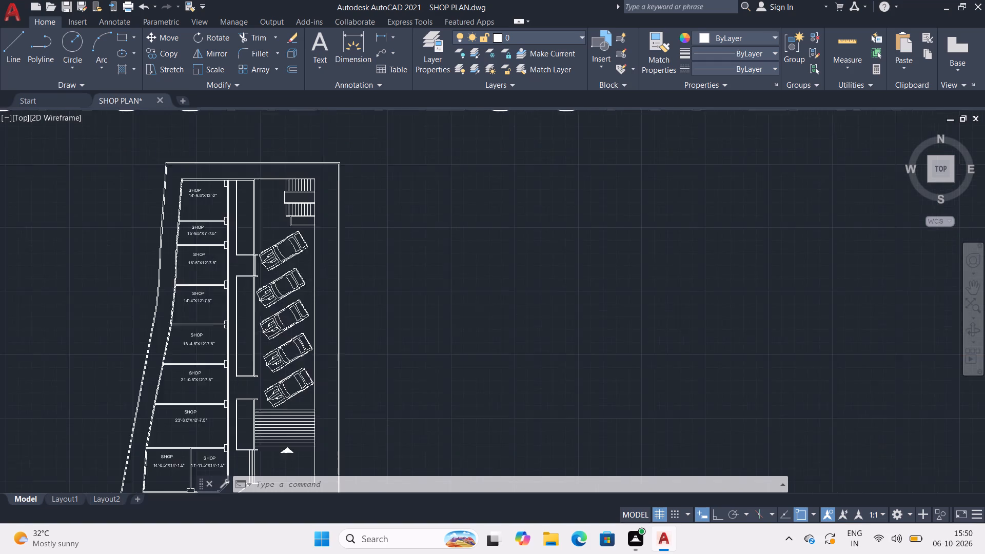
{"action": "scroll", "coordinate": [301, 193], "scroll_direction": "up", "scroll_amount": 4}
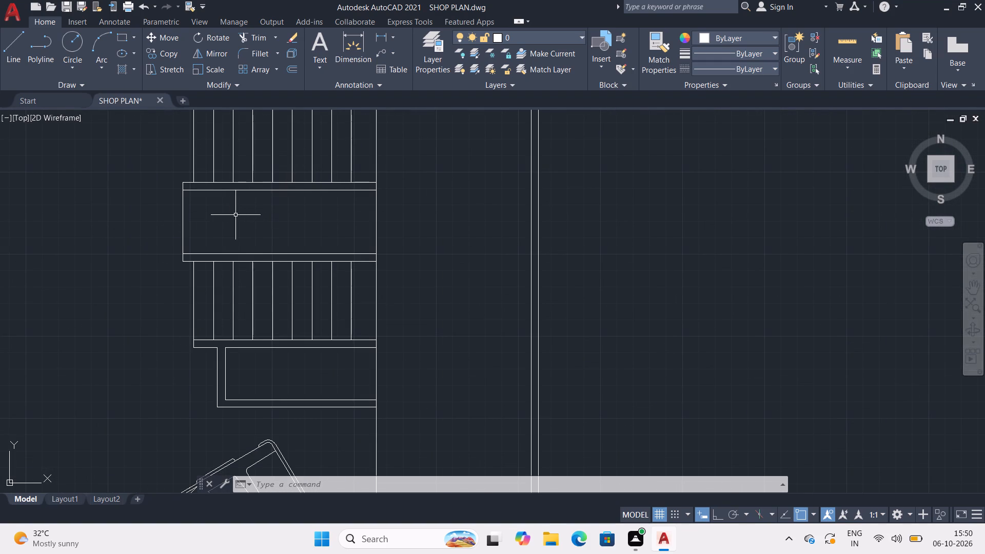
{"action": "middle_click_drag", "start_coordinate": [235, 215], "coordinate": [162, 223]}
{"action": "middle_click_drag", "start_coordinate": [172, 275], "coordinate": [151, 202]}
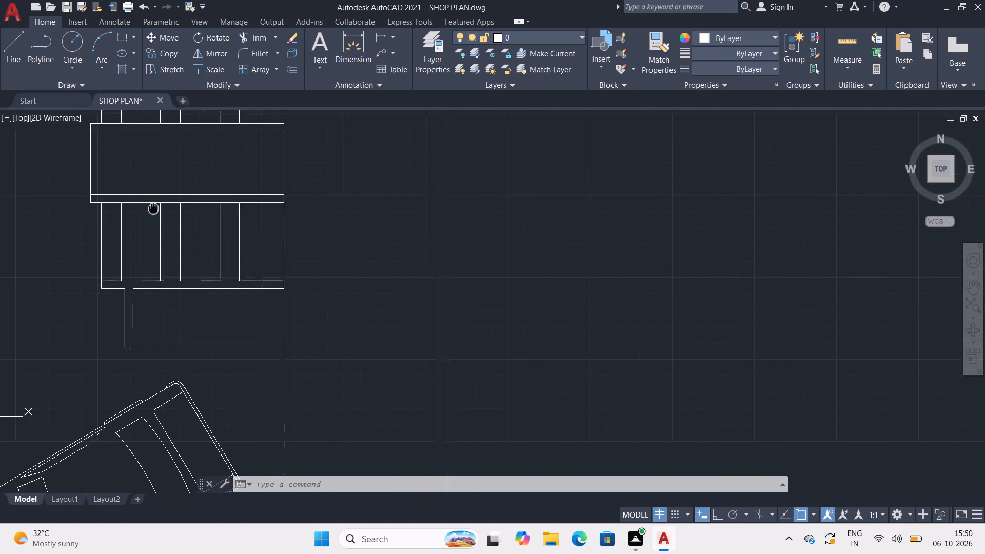
{"action": "middle_click_drag", "start_coordinate": [151, 202], "coordinate": [148, 197]}
{"action": "type", "text": "TP"}
{"action": "key", "text": "Return"}
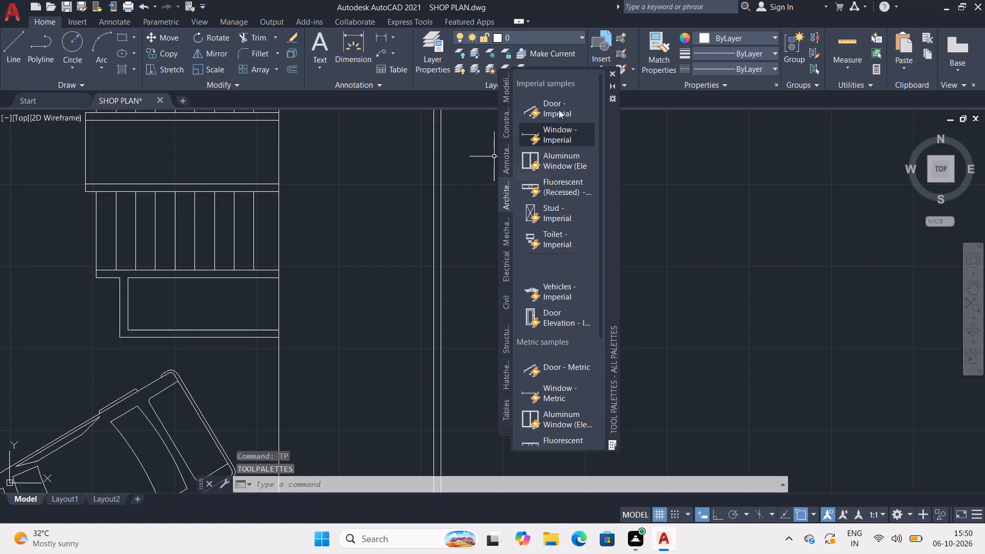
{"action": "left_click", "coordinate": [561, 107]}
{"action": "left_click", "coordinate": [728, 286]}
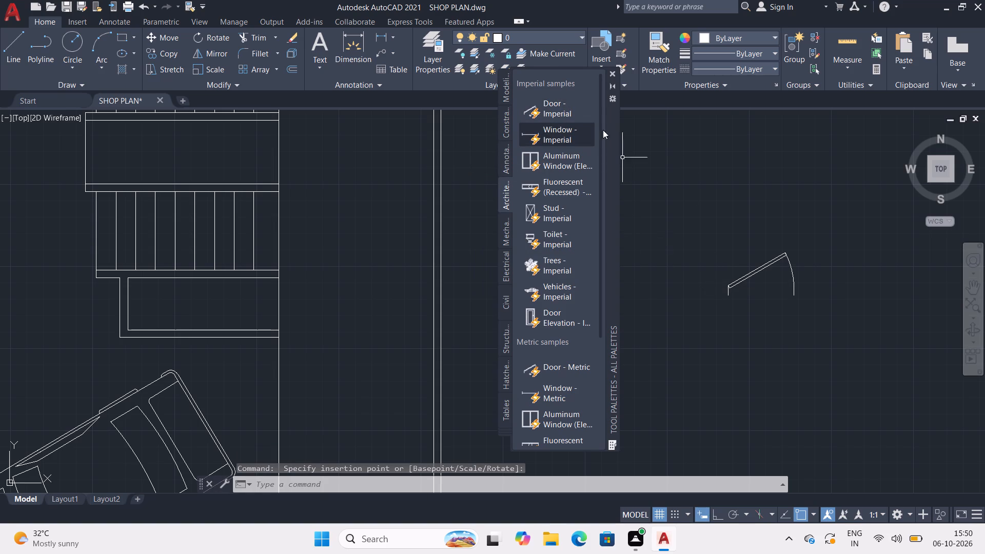
{"action": "left_click", "coordinate": [612, 74]}
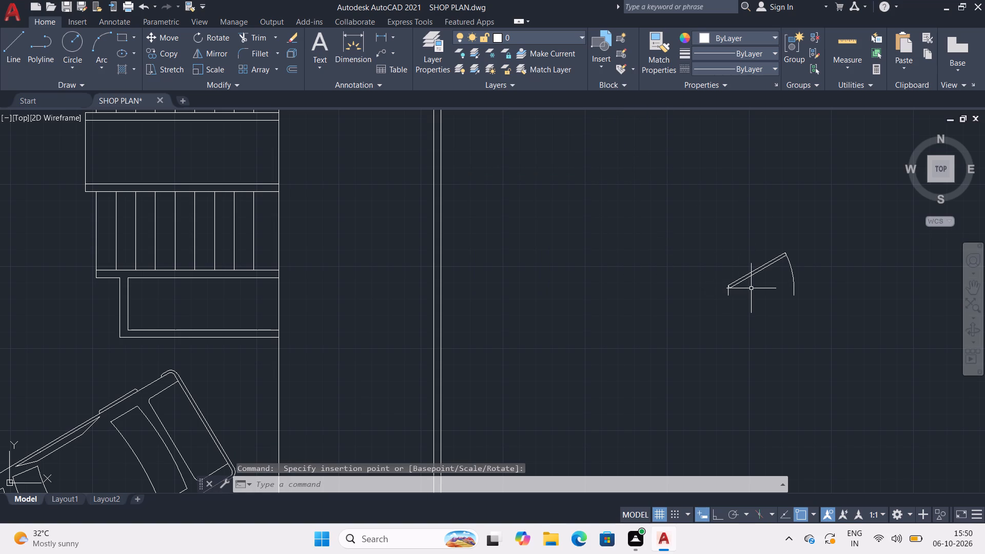
{"action": "left_click", "coordinate": [740, 281]}
{"action": "left_click", "coordinate": [719, 260]}
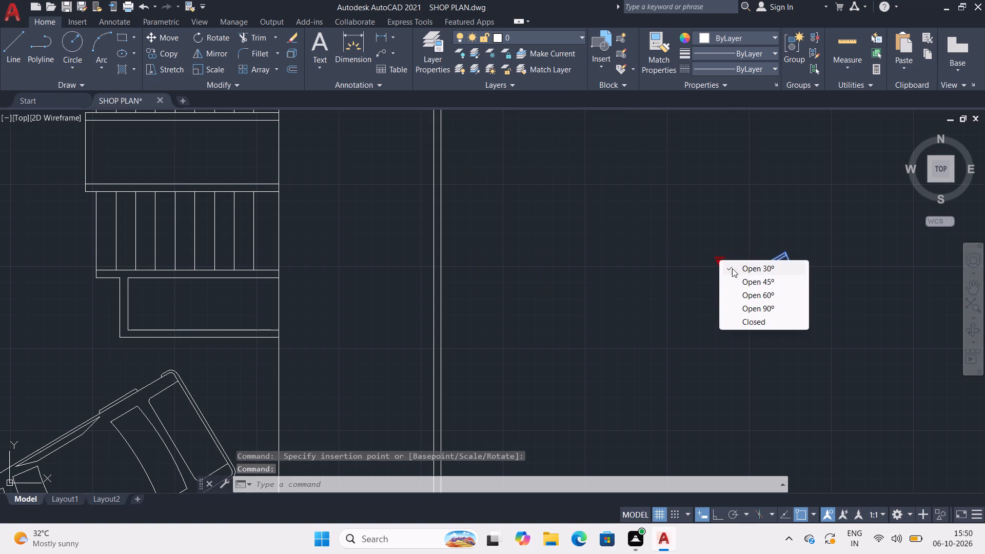
{"action": "left_click", "coordinate": [743, 306]}
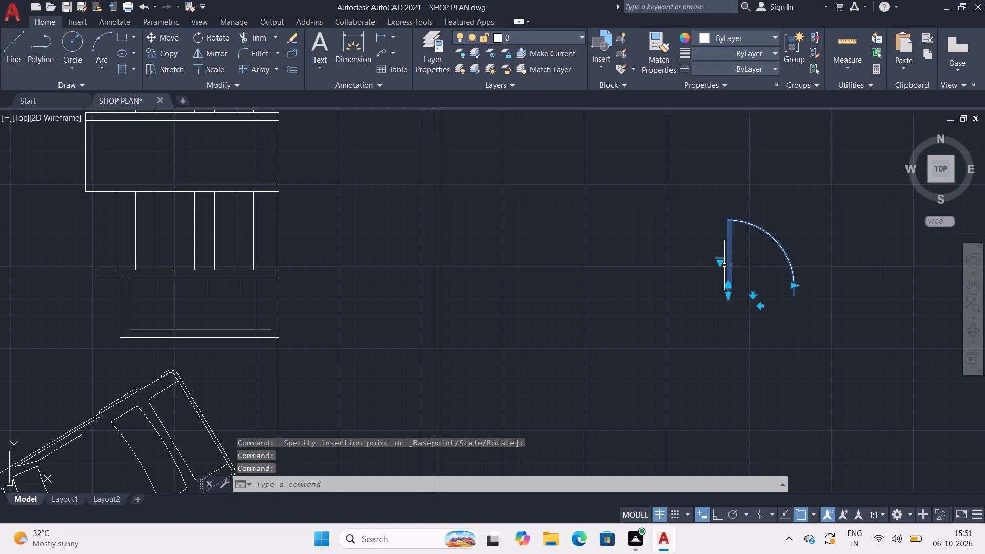
Copy the 90º door and paste the duplicate between the original door and the outer wall.
{"action": "key", "text": "ctrl+c"}
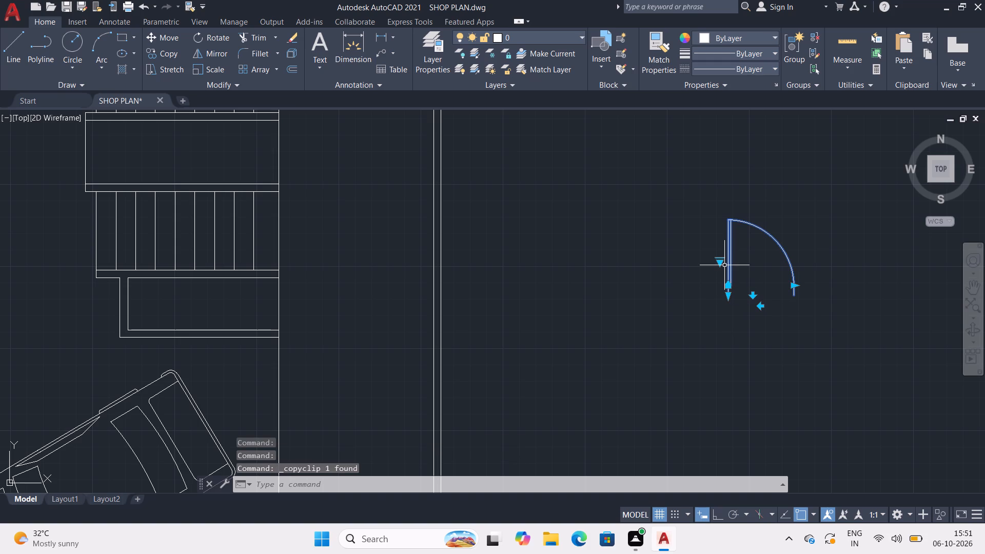
{"action": "key", "text": "ctrl+v"}
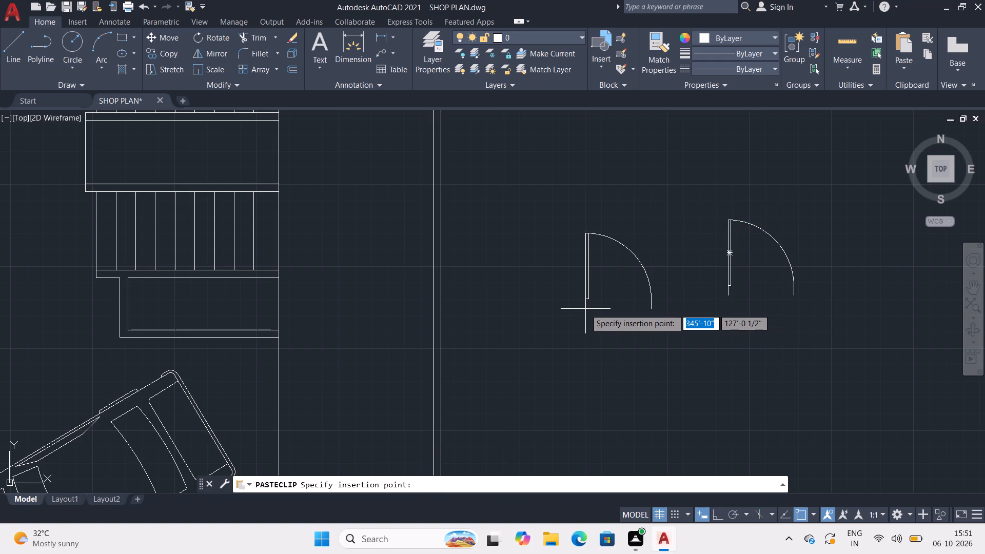
{"action": "left_click", "coordinate": [585, 309]}
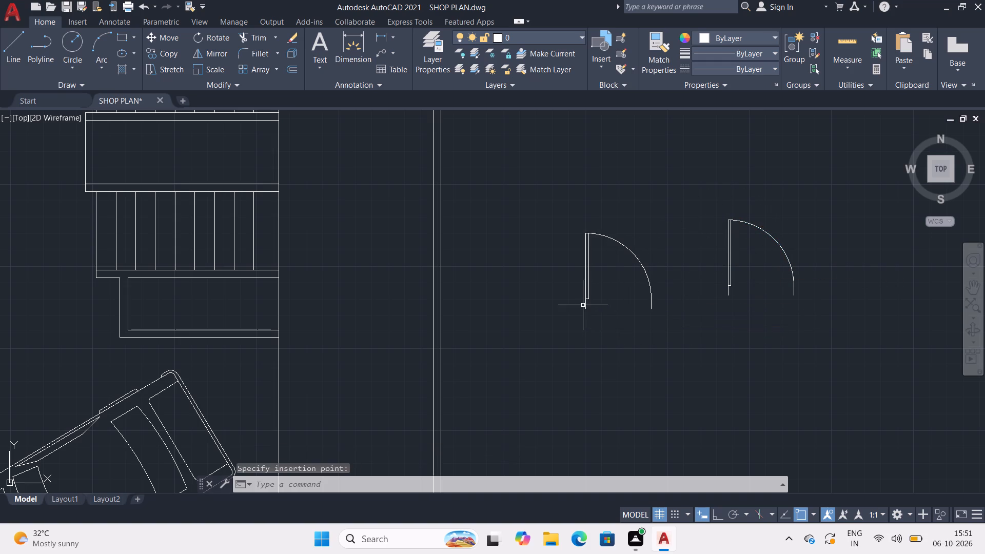
Rotate the pasted door 90° clockwise about its lower jamb corner so the leaf lies horizontal with its swing below.
{"action": "left_click", "coordinate": [586, 287]}
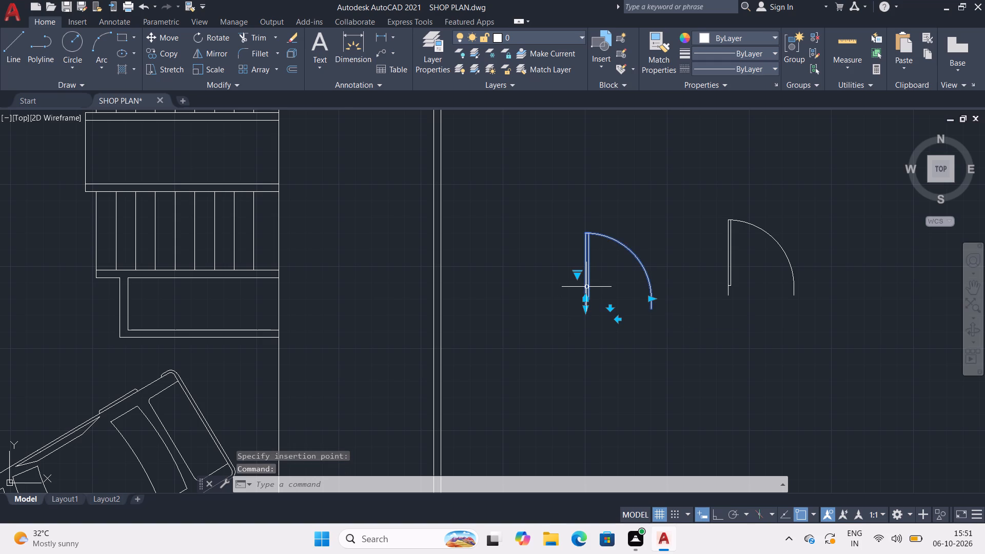
{"action": "type", "text": "RO"}
{"action": "key", "text": "Return"}
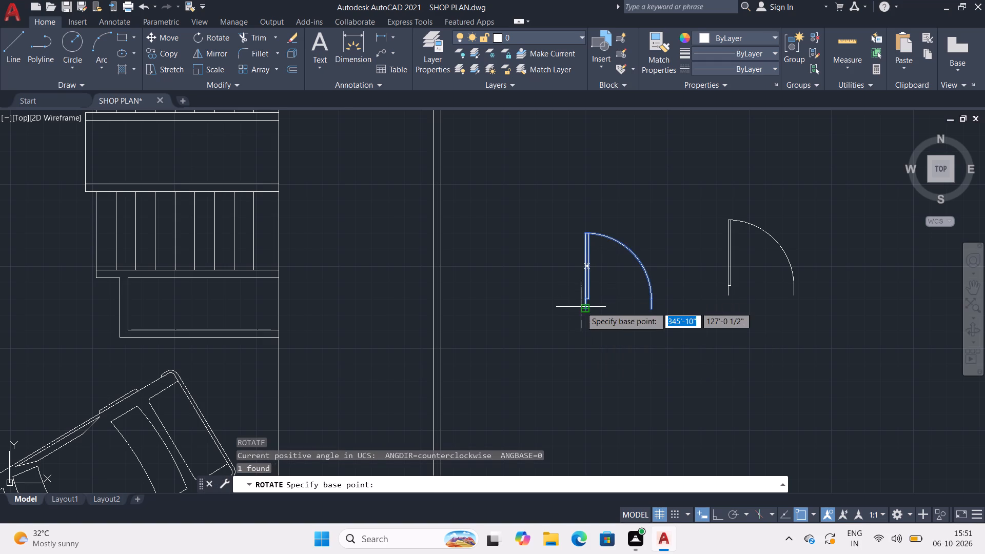
{"action": "left_click", "coordinate": [581, 307]}
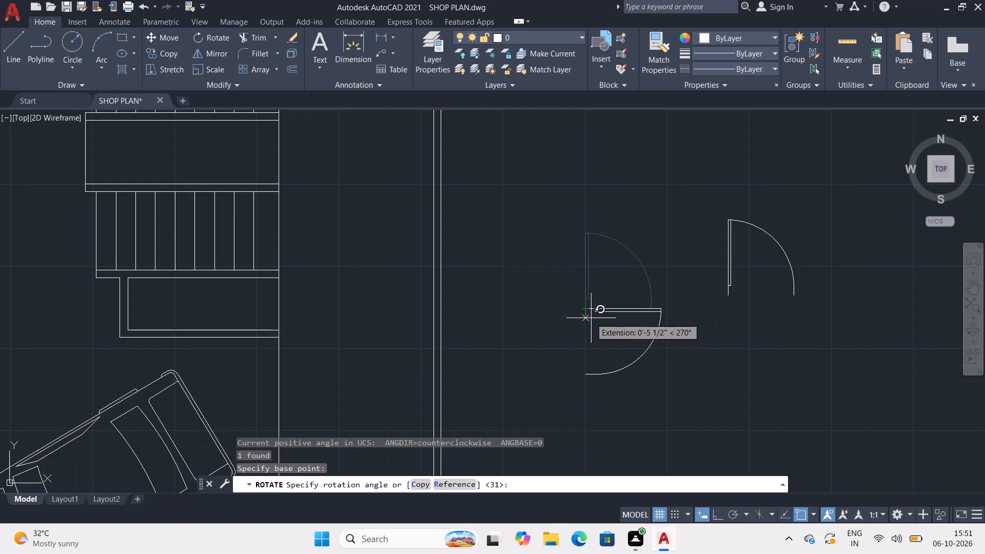
{"action": "left_click", "coordinate": [591, 318]}
Scale the rotated door down freehand to roughly two-thirds of its size, using a base point near its hinge.
{"action": "left_click", "coordinate": [598, 311]}
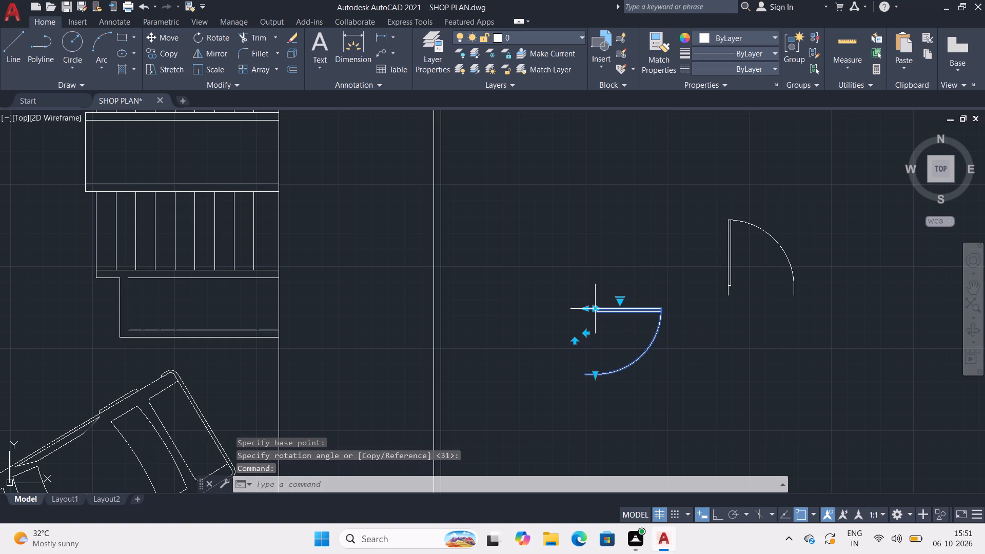
{"action": "type", "text": "SC"}
{"action": "key", "text": "Return"}
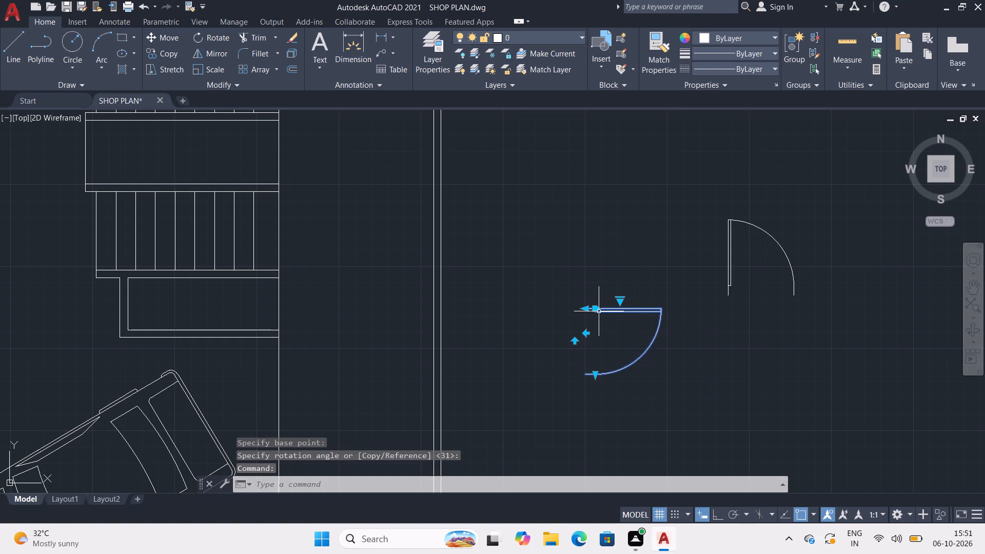
{"action": "left_click", "coordinate": [599, 311]}
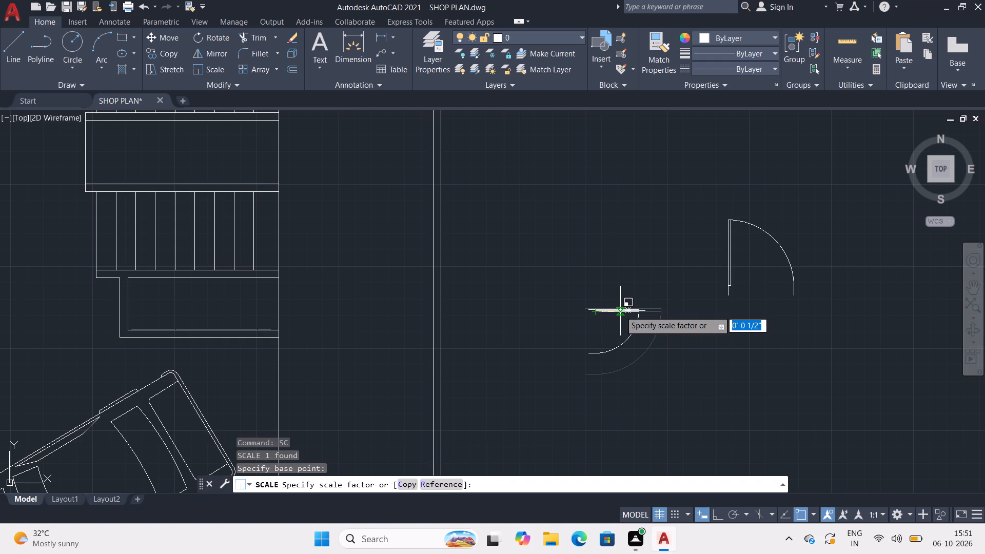
{"action": "left_click", "coordinate": [620, 311]}
Copy the reduced horizontal door and paste the duplicate above it, just outside the outer wall near the stairs.
{"action": "left_click", "coordinate": [614, 311]}
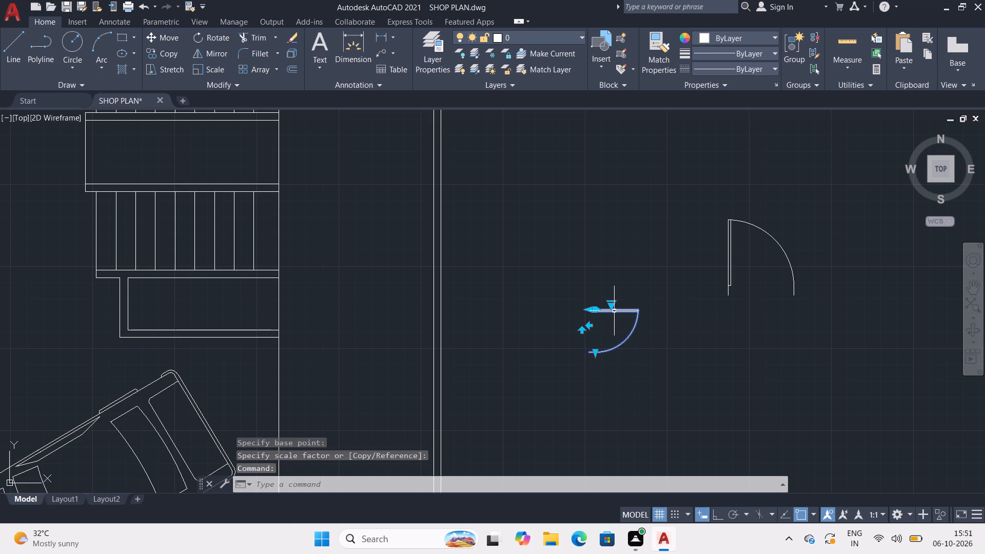
{"action": "key", "text": "ctrl+c"}
{"action": "key", "text": "ctrl+v"}
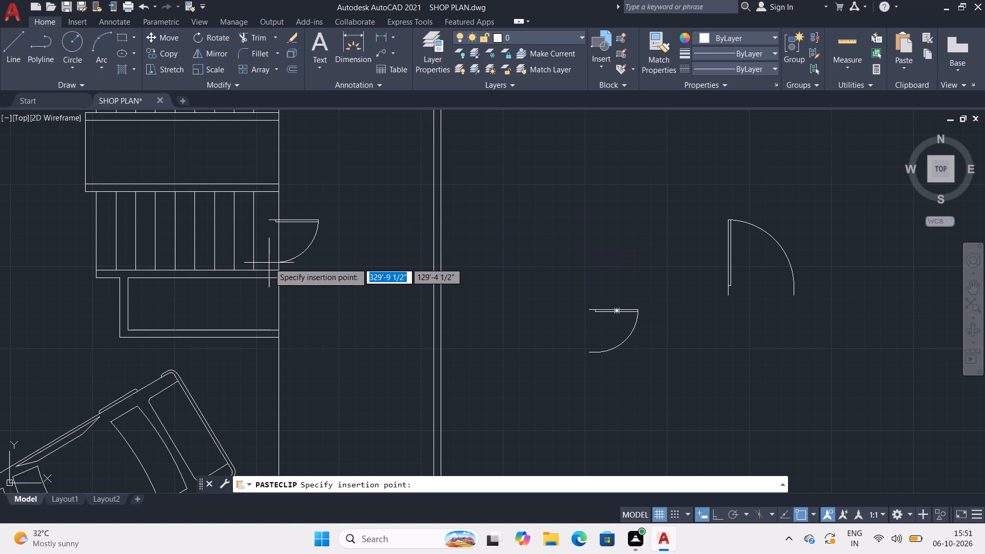
{"action": "middle_click_drag", "start_coordinate": [268, 261], "coordinate": [372, 301]}
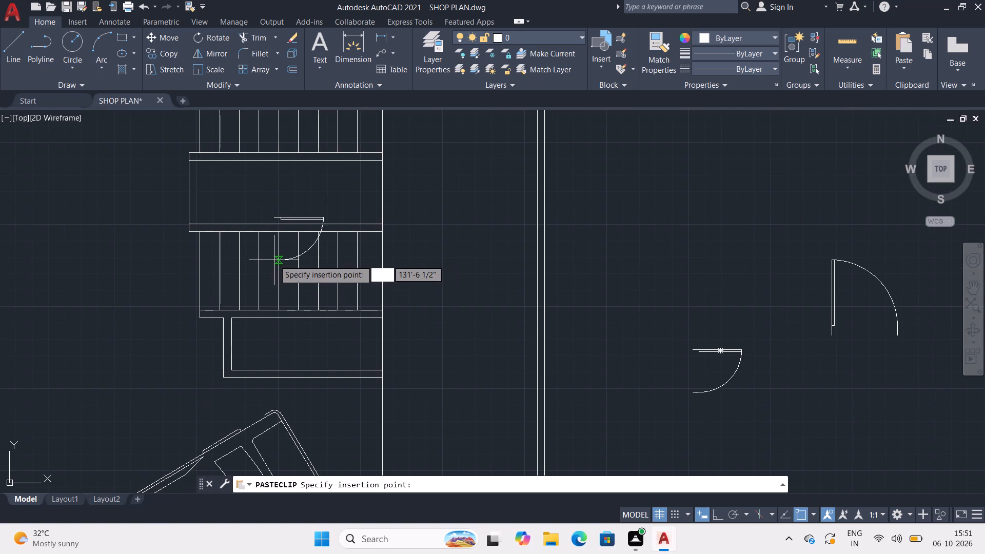
{"action": "middle_click_drag", "start_coordinate": [273, 260], "coordinate": [310, 265]}
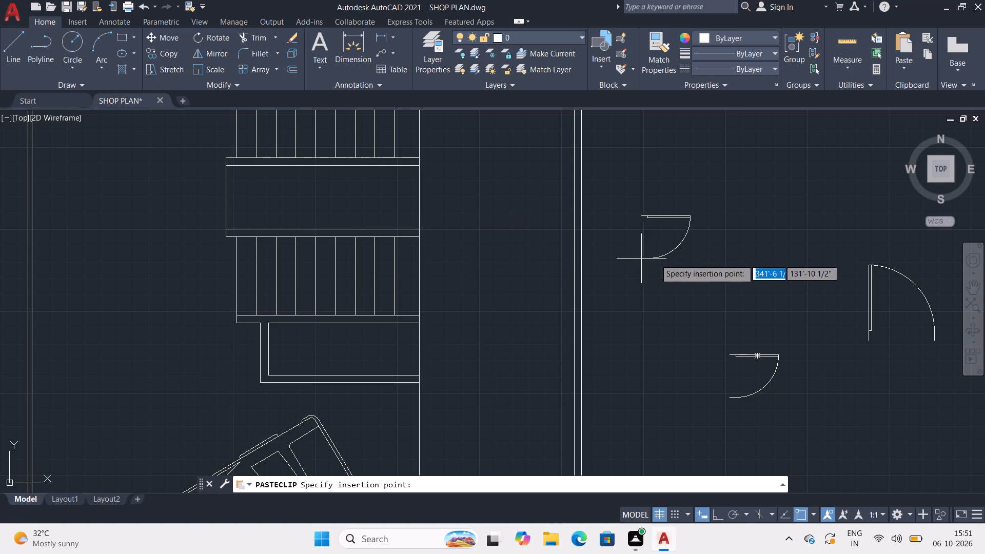
{"action": "left_click", "coordinate": [667, 259]}
Scale the upright door down freehand to a little over half its size from its hinge end.
{"action": "middle_click_drag", "start_coordinate": [725, 274], "coordinate": [443, 241]}
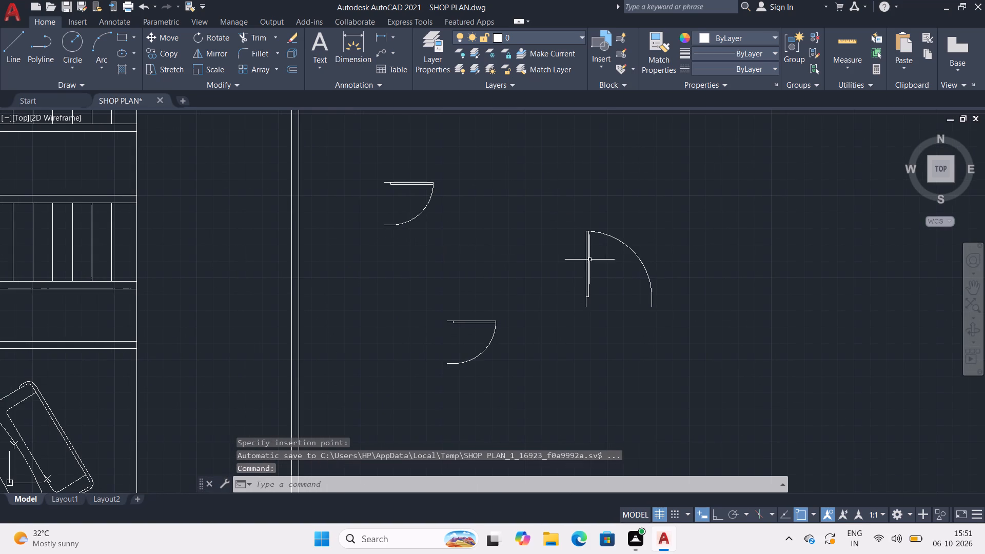
{"action": "left_click", "coordinate": [586, 260]}
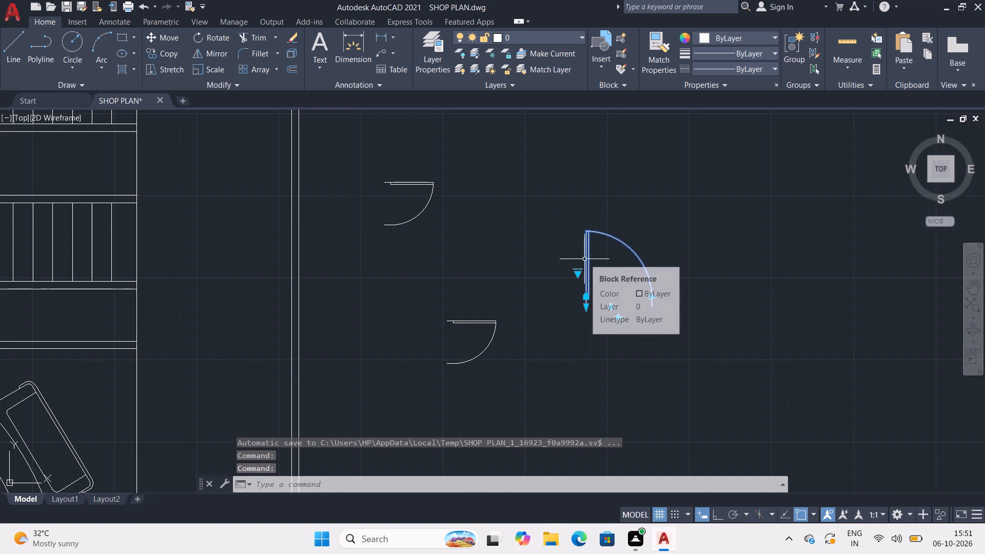
{"action": "type", "text": "SC"}
{"action": "key", "text": "Return"}
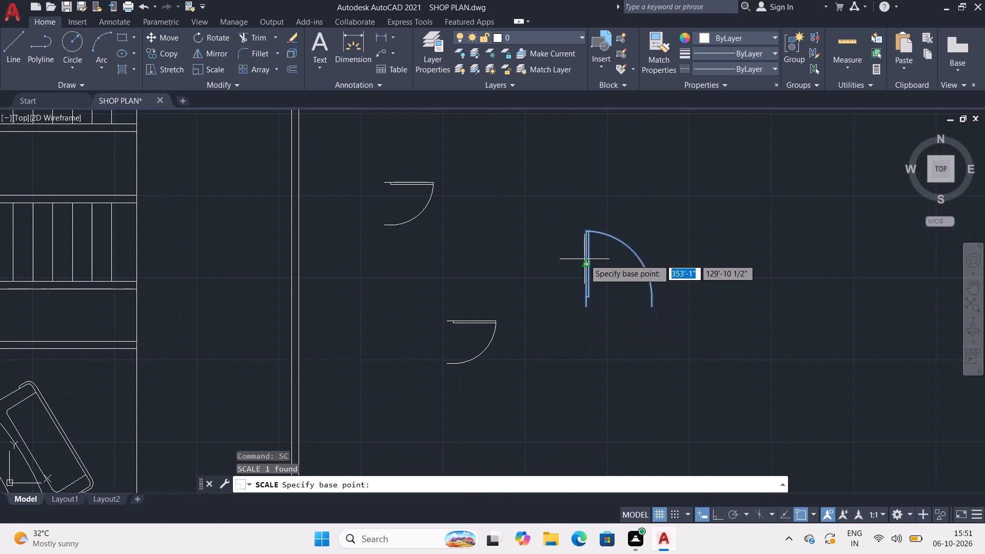
{"action": "left_click", "coordinate": [584, 294]}
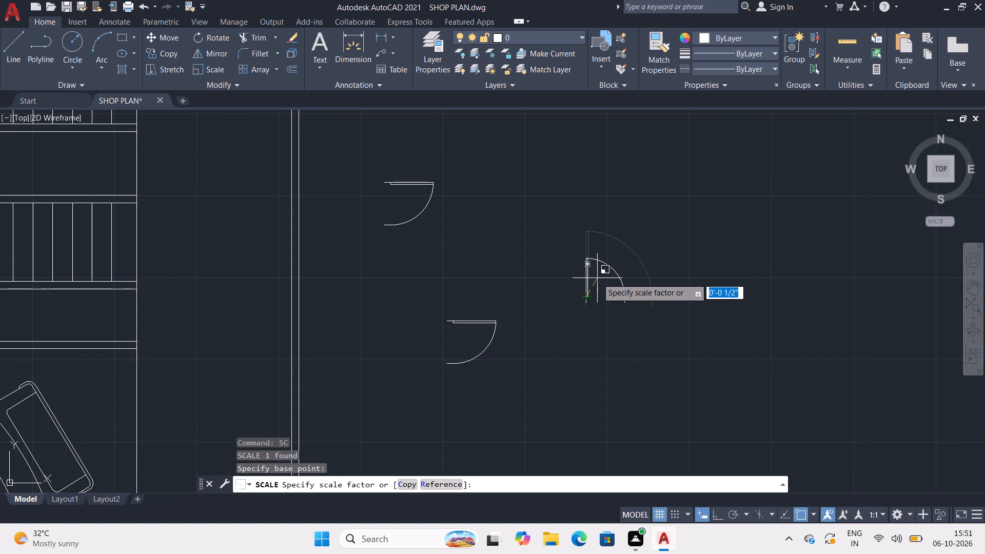
{"action": "left_click", "coordinate": [597, 278]}
Move the upright door by its lower jamb corner about 10' towards the plan, placing it between the two horizontal doors.
{"action": "left_click", "coordinate": [587, 278]}
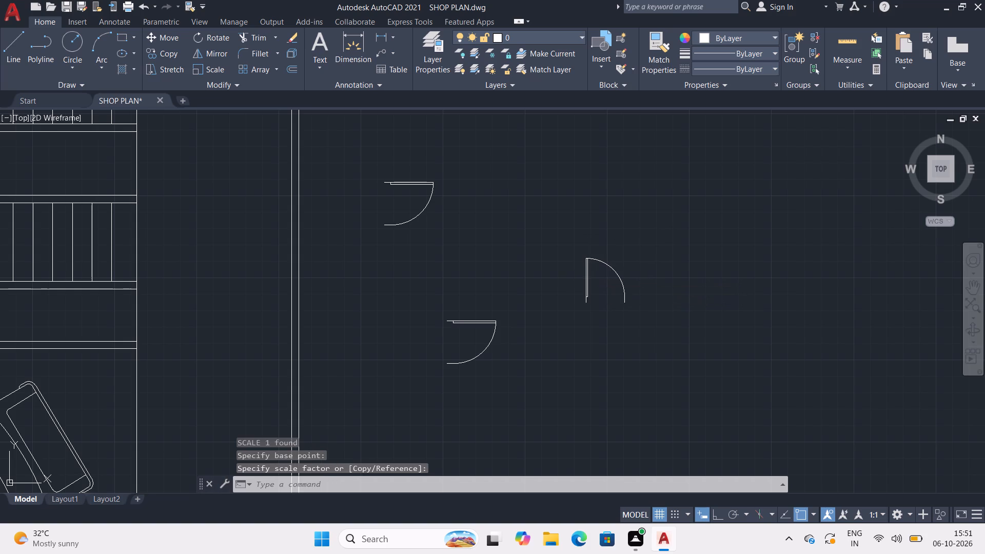
{"action": "key", "text": "m"}
{"action": "key", "text": "Return"}
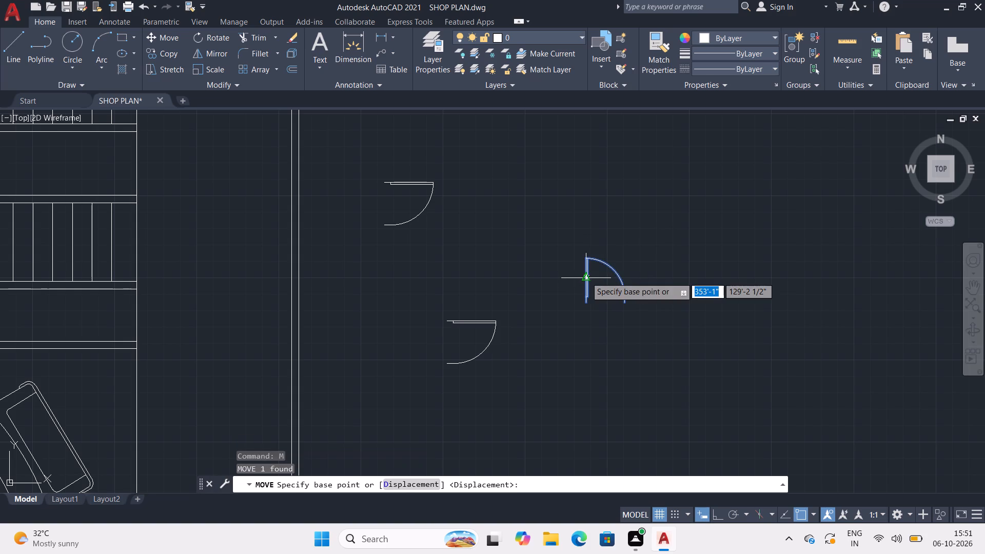
{"action": "scroll", "coordinate": [586, 277], "scroll_direction": "up", "scroll_amount": 3}
{"action": "left_click", "coordinate": [576, 374]}
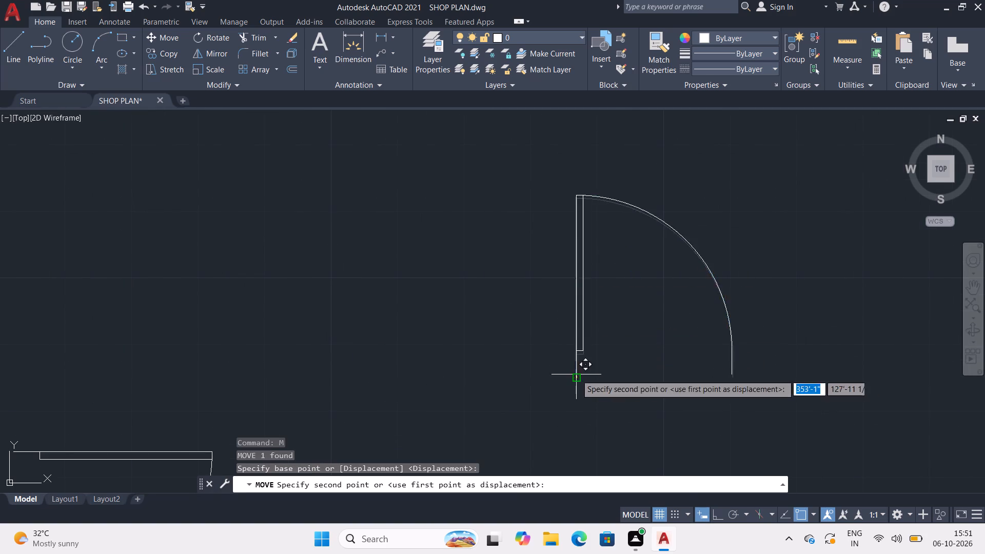
{"action": "scroll", "coordinate": [226, 329], "scroll_direction": "down", "scroll_amount": 3}
{"action": "middle_click_drag", "start_coordinate": [226, 327], "coordinate": [715, 311]}
{"action": "middle_click_drag", "start_coordinate": [356, 328], "coordinate": [360, 328]}
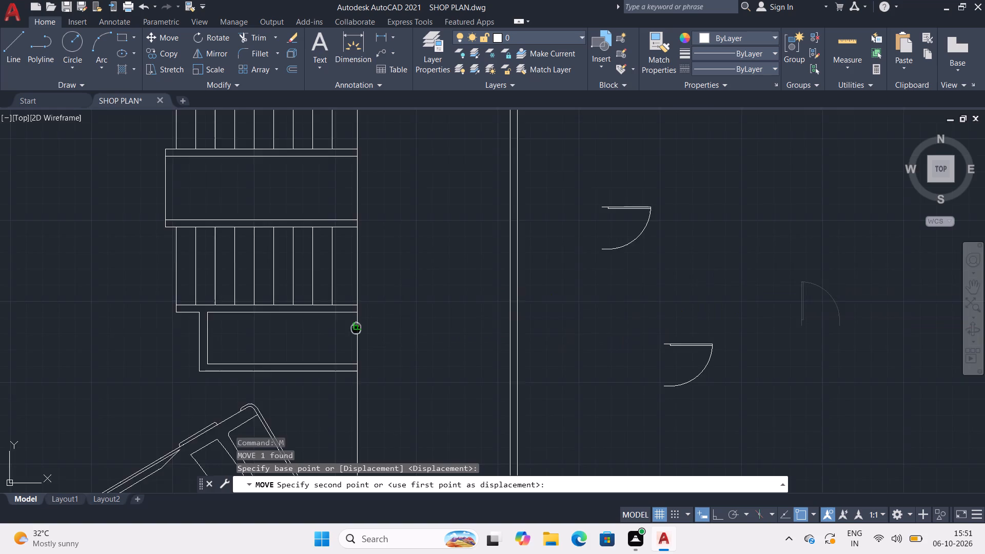
{"action": "middle_click_drag", "start_coordinate": [360, 328], "coordinate": [594, 315]}
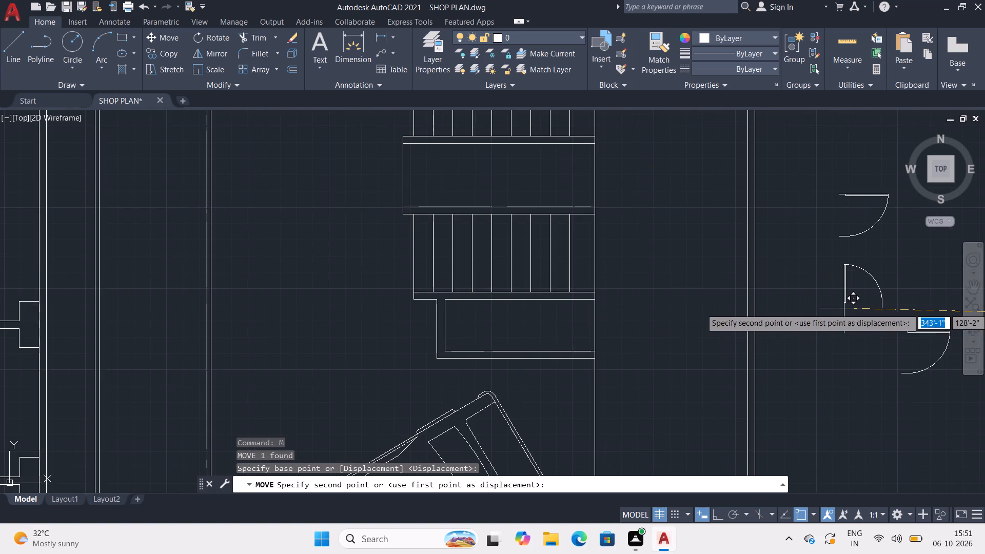
{"action": "left_click", "coordinate": [844, 308]}
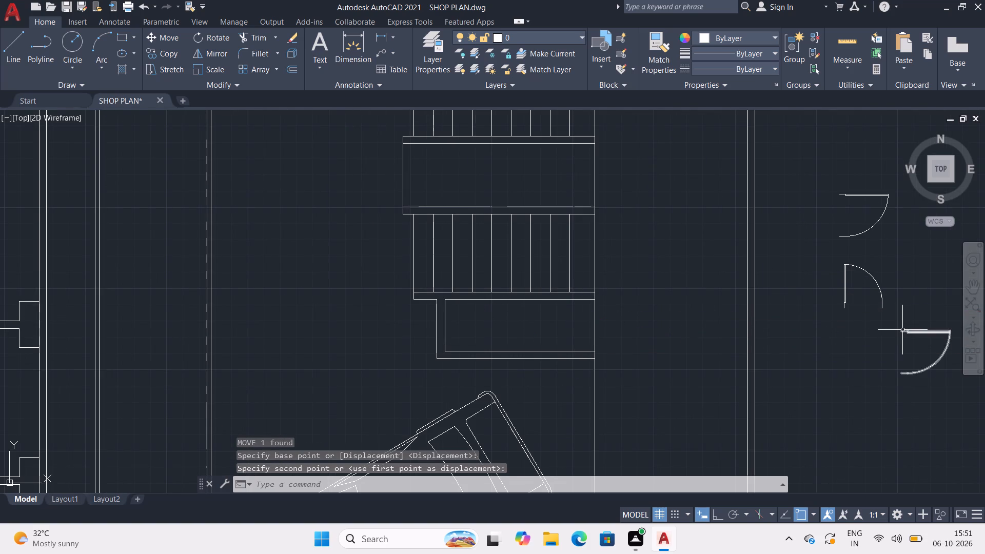
Delete the lower horizontal door block, the one below the upright door outside the outer wall.
{"action": "left_click", "coordinate": [902, 330]}
{"action": "key", "text": "Delete"}
Mirror the upright door about the vertical outer edge of its leaf, keeping the source, and delete the original so only the flipped door remains.
{"action": "middle_click_drag", "start_coordinate": [853, 337], "coordinate": [567, 333]}
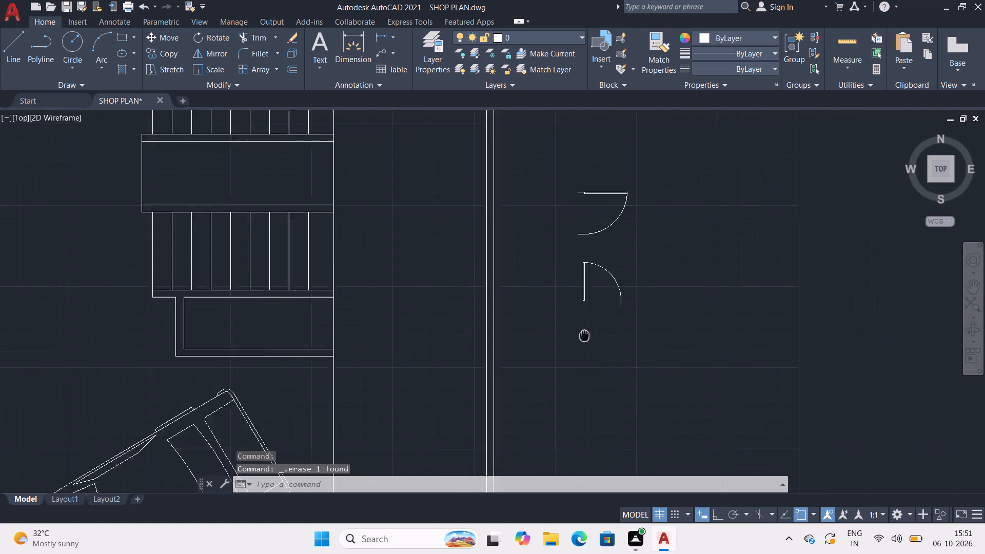
{"action": "middle_click_drag", "start_coordinate": [567, 333], "coordinate": [443, 316]}
{"action": "left_click", "coordinate": [436, 276]}
{"action": "type", "text": "MI"}
{"action": "key", "text": "Return"}
{"action": "scroll", "coordinate": [434, 285], "scroll_direction": "up", "scroll_amount": 4}
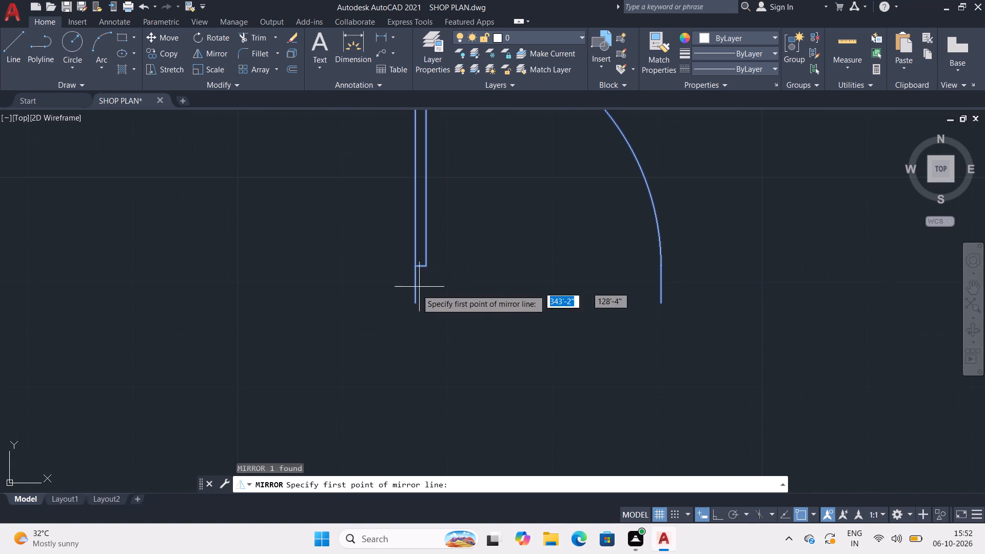
{"action": "left_click", "coordinate": [415, 301]}
{"action": "middle_click_drag", "start_coordinate": [415, 211], "coordinate": [416, 222]}
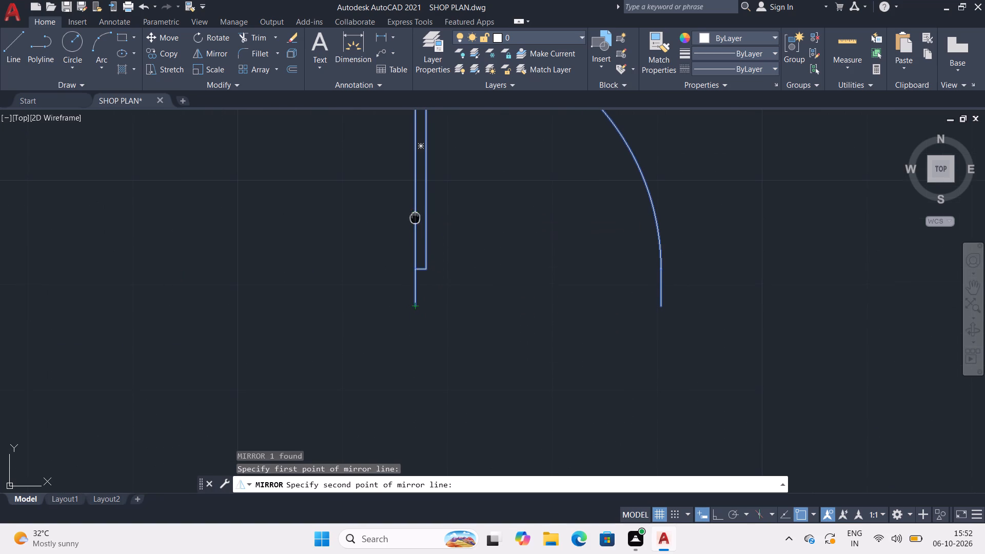
{"action": "middle_click_drag", "start_coordinate": [416, 222], "coordinate": [443, 347]}
{"action": "left_click", "coordinate": [443, 156]}
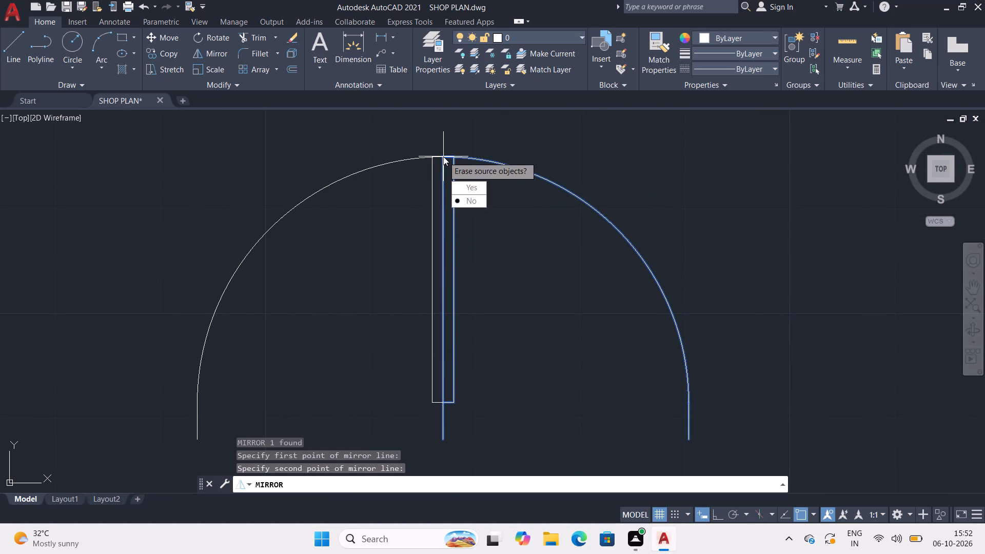
{"action": "key", "text": "space"}
{"action": "left_click", "coordinate": [471, 159]}
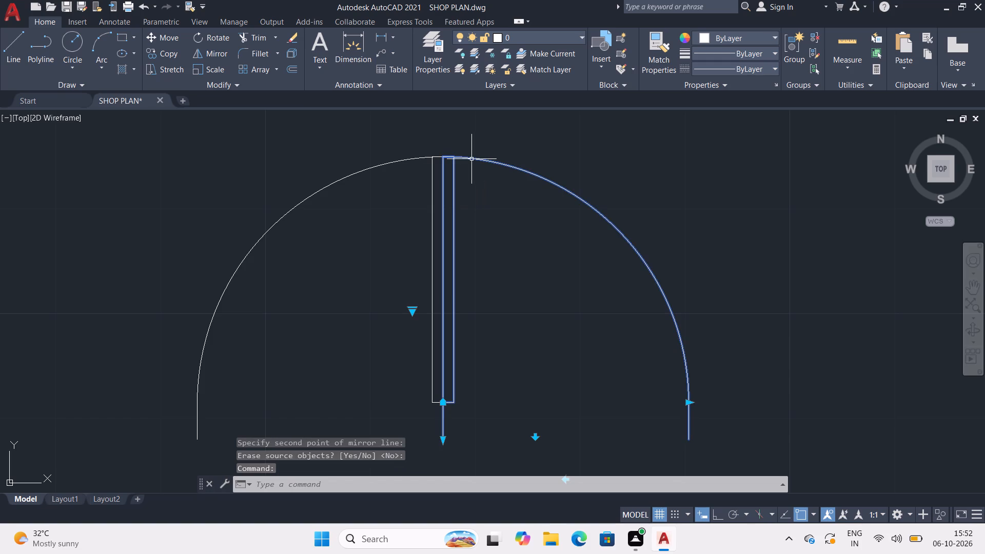
{"action": "key", "text": "Delete"}
{"action": "left_click", "coordinate": [441, 180]}
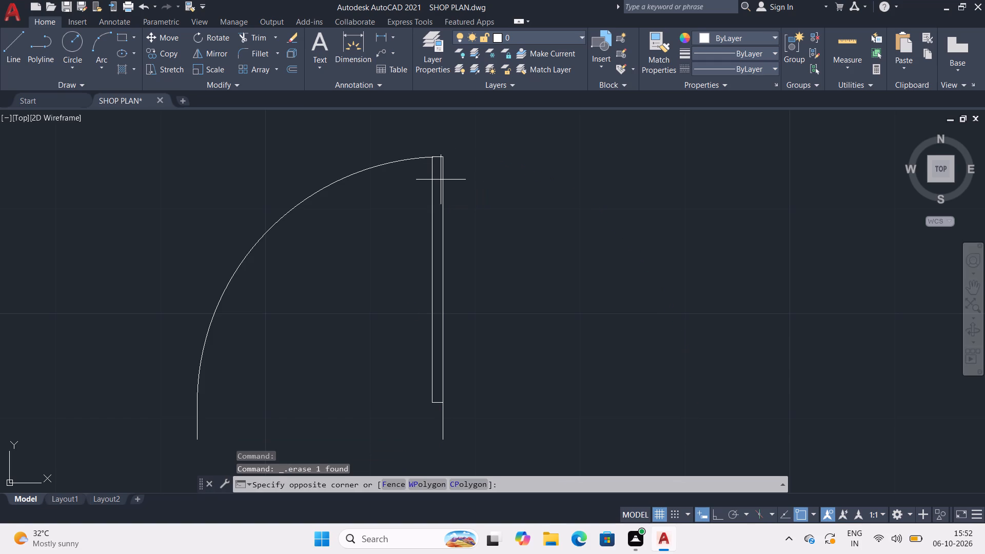
{"action": "left_click", "coordinate": [444, 177]}
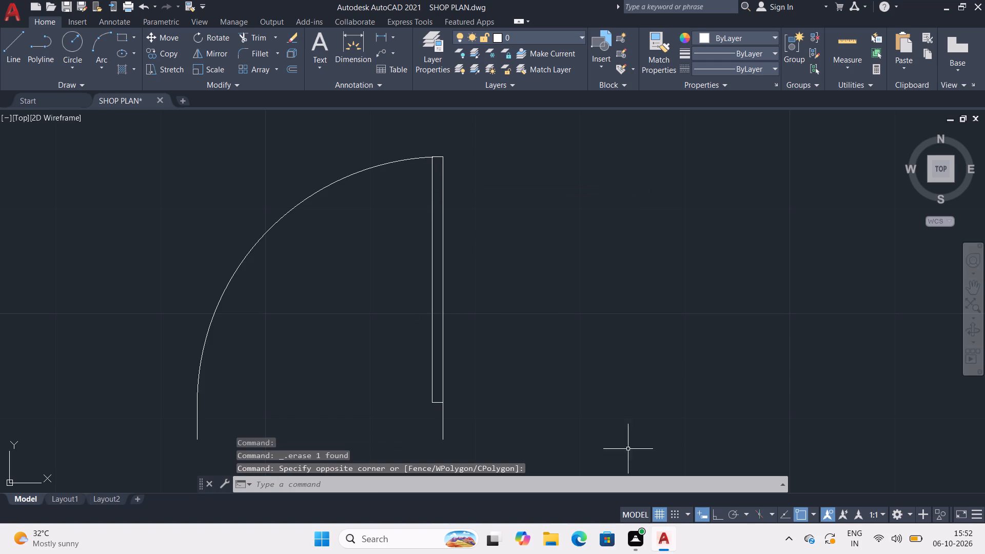
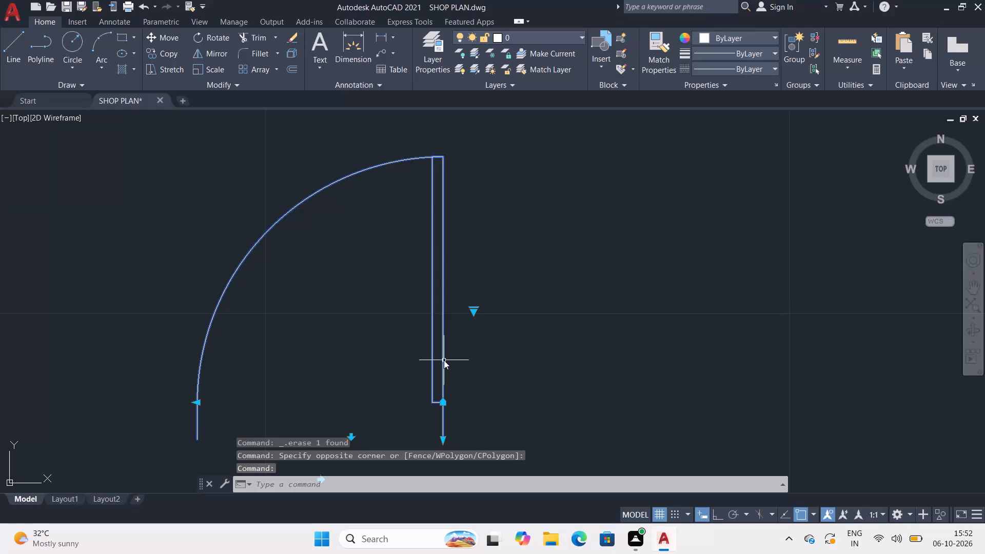
Move the flipped upright door by its lower jamb corner to the midpoint of the bottom wall's outer line in the small room below the stairs.
{"action": "key", "text": "Return"}
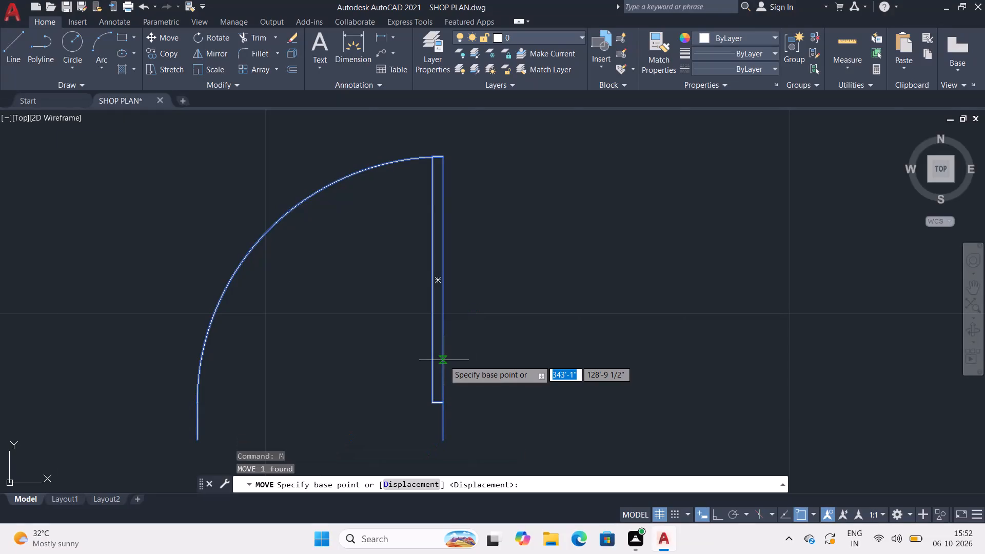
{"action": "left_click", "coordinate": [445, 442]}
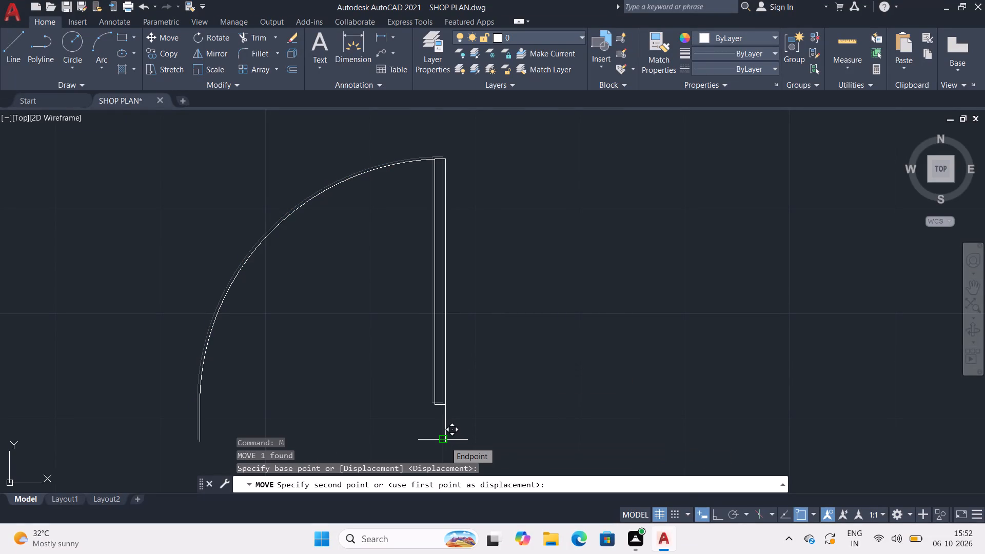
{"action": "middle_click_drag", "start_coordinate": [311, 403], "coordinate": [679, 323]}
{"action": "scroll", "coordinate": [532, 332], "scroll_direction": "down", "scroll_amount": 2}
{"action": "middle_click_drag", "start_coordinate": [397, 334], "coordinate": [801, 306]}
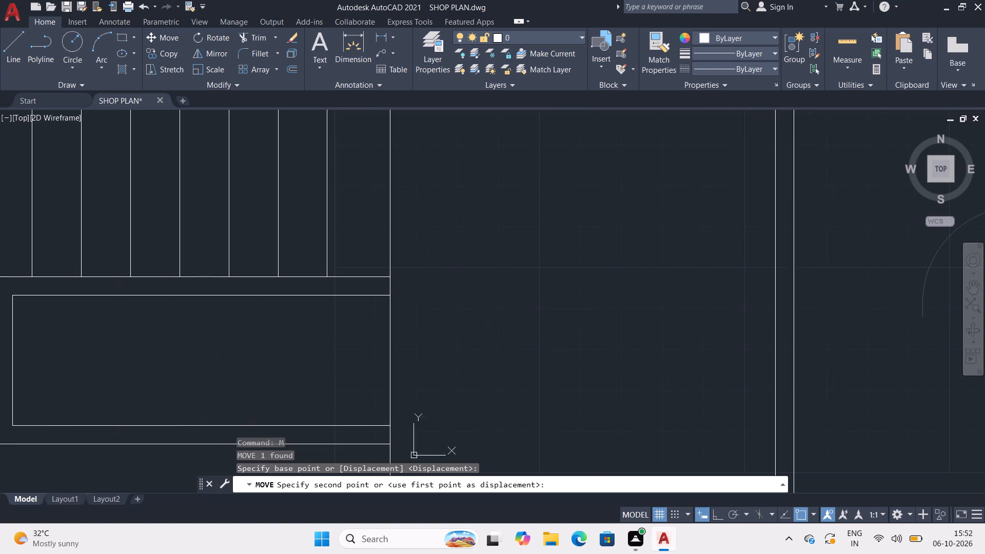
{"action": "middle_click_drag", "start_coordinate": [399, 325], "coordinate": [730, 294]}
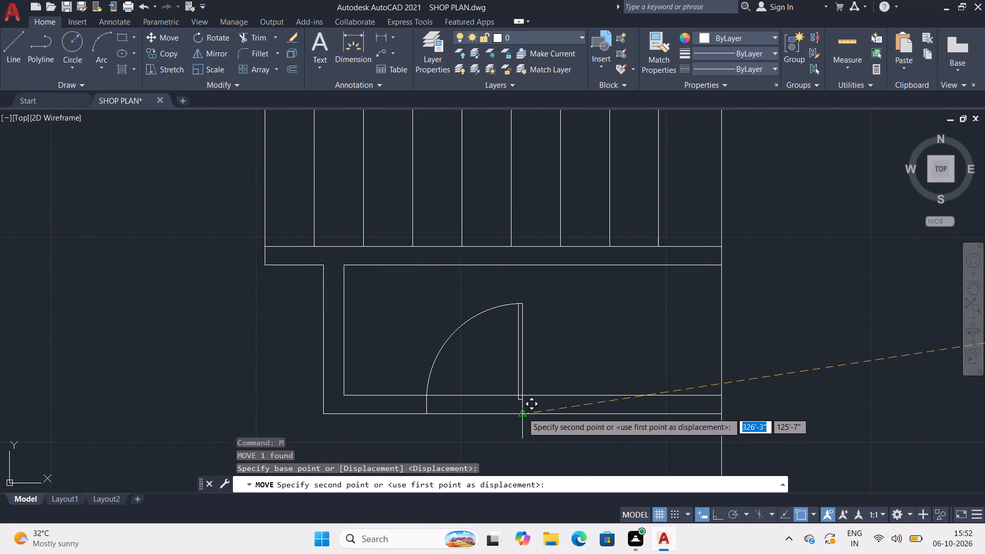
{"action": "left_click", "coordinate": [522, 412]}
Mirror the remaining horizontal door outside the outer wall about its leaf's outer edge, erasing the source so it swings upward.
{"action": "middle_click_drag", "start_coordinate": [564, 377], "coordinate": [271, 385]}
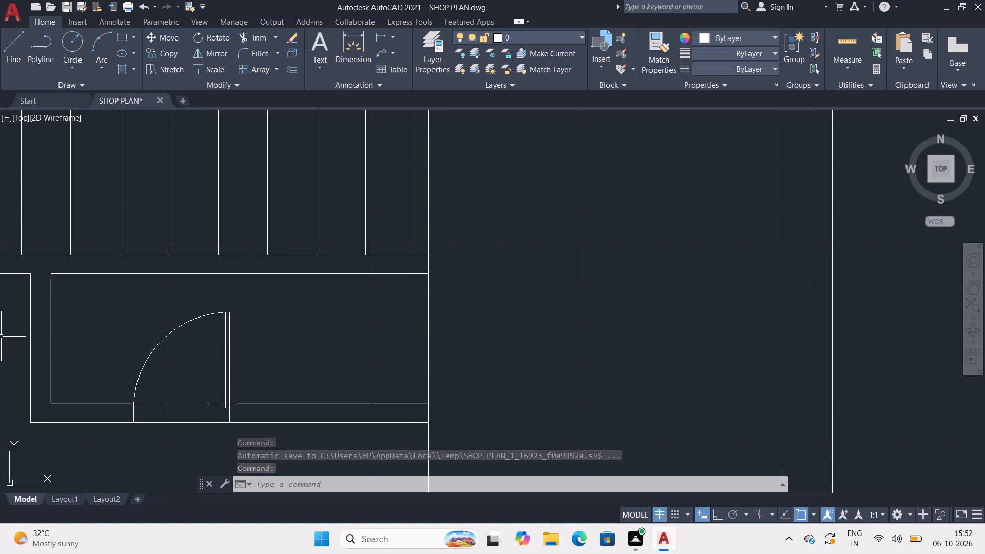
{"action": "scroll", "coordinate": [124, 233], "scroll_direction": "down", "scroll_amount": 3}
{"action": "middle_click_drag", "start_coordinate": [228, 217], "coordinate": [259, 313]}
{"action": "left_click", "coordinate": [394, 279]}
{"action": "scroll", "coordinate": [394, 279], "scroll_direction": "up", "scroll_amount": 4}
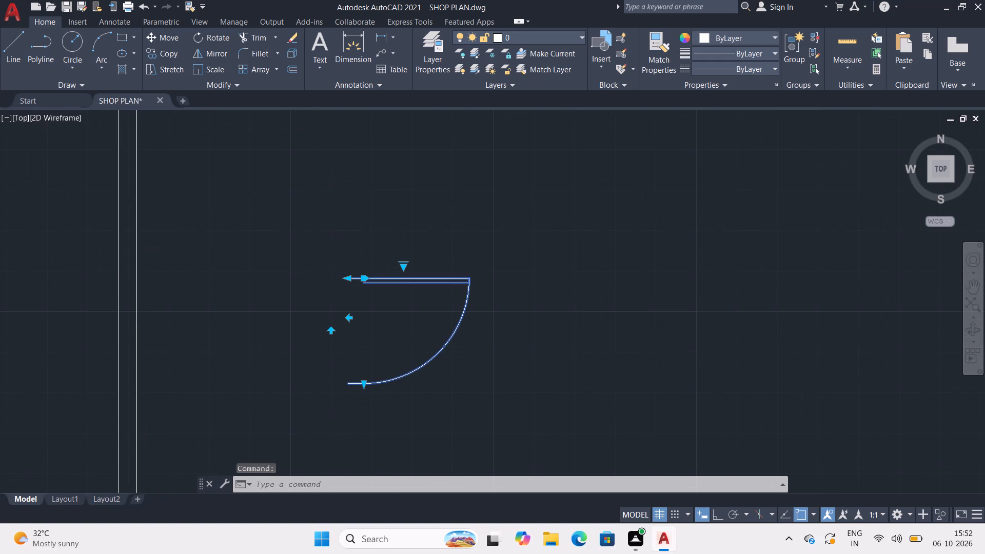
{"action": "type", "text": "MI"}
{"action": "key", "text": "Return"}
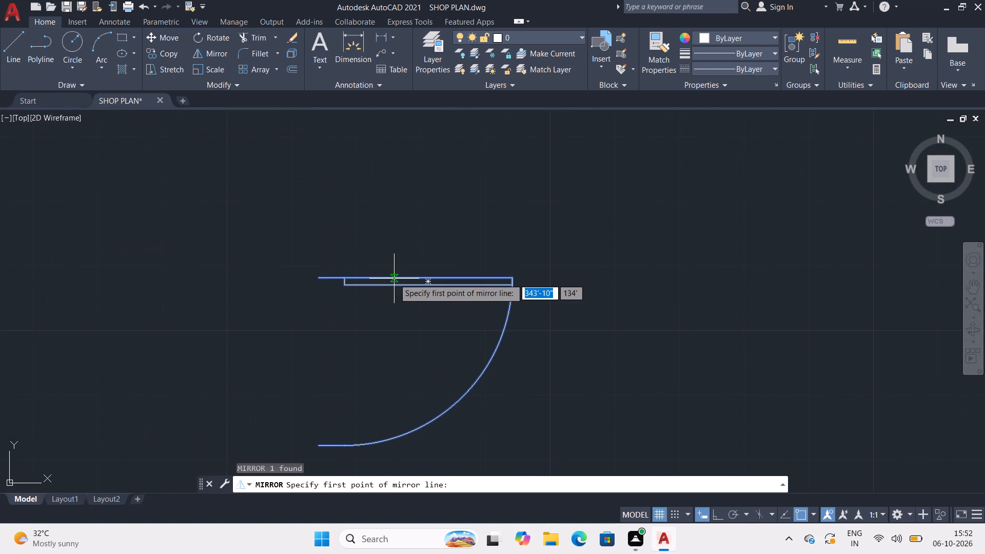
{"action": "left_click", "coordinate": [321, 279]}
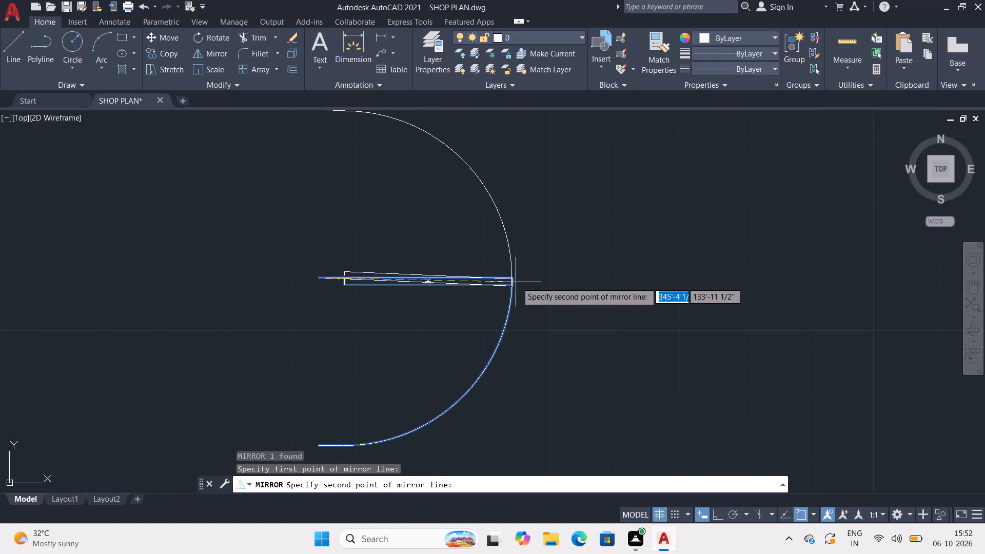
{"action": "left_click", "coordinate": [515, 278]}
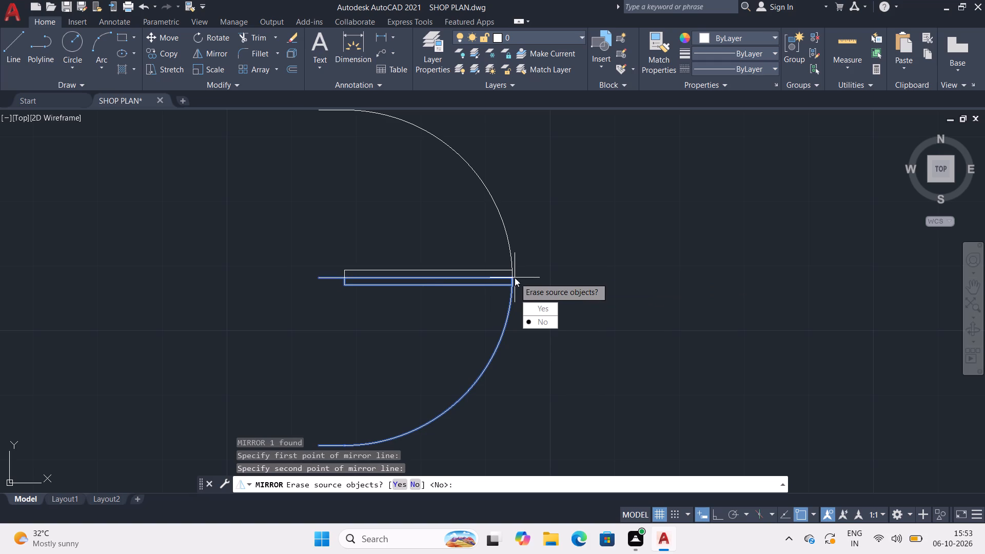
{"action": "left_click_drag", "start_coordinate": [530, 304], "coordinate": [515, 278]}
Move the mirrored horizontal door by its hinge-side jamb corner to the open end of the landing between the stair flights, on the lower wall's inner line.
{"action": "left_click", "coordinate": [502, 276]}
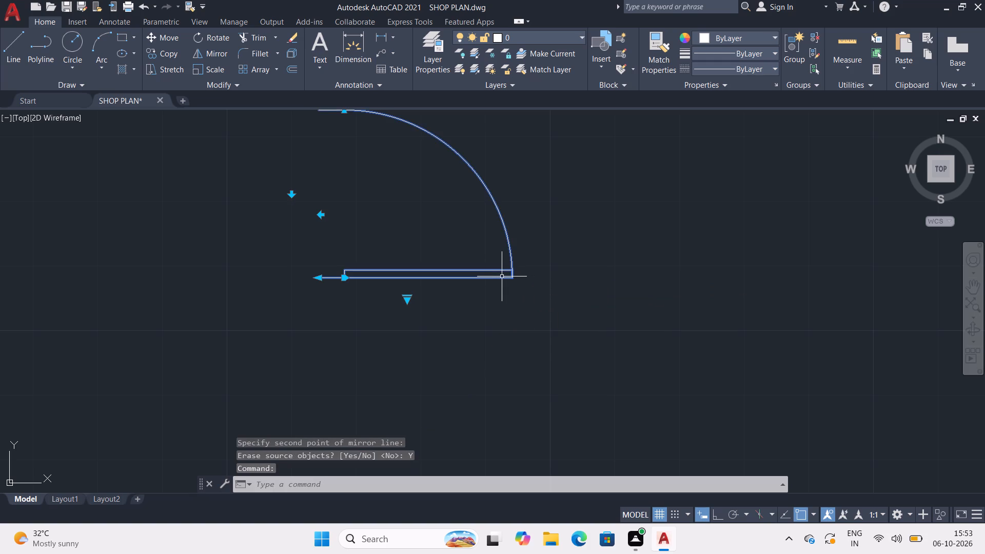
{"action": "key", "text": "m"}
{"action": "key", "text": "Return"}
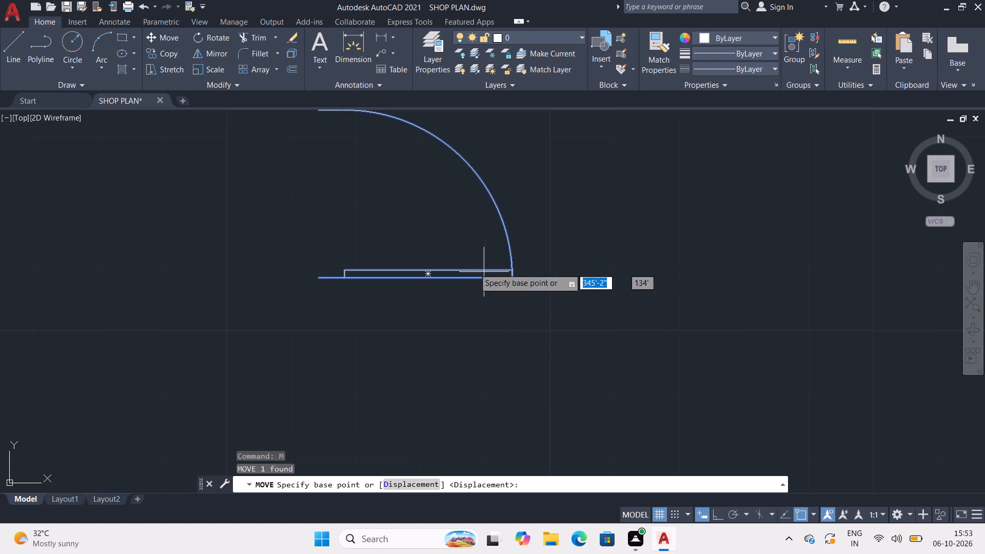
{"action": "left_click", "coordinate": [316, 276]}
{"action": "scroll", "coordinate": [271, 310], "scroll_direction": "down", "scroll_amount": 3}
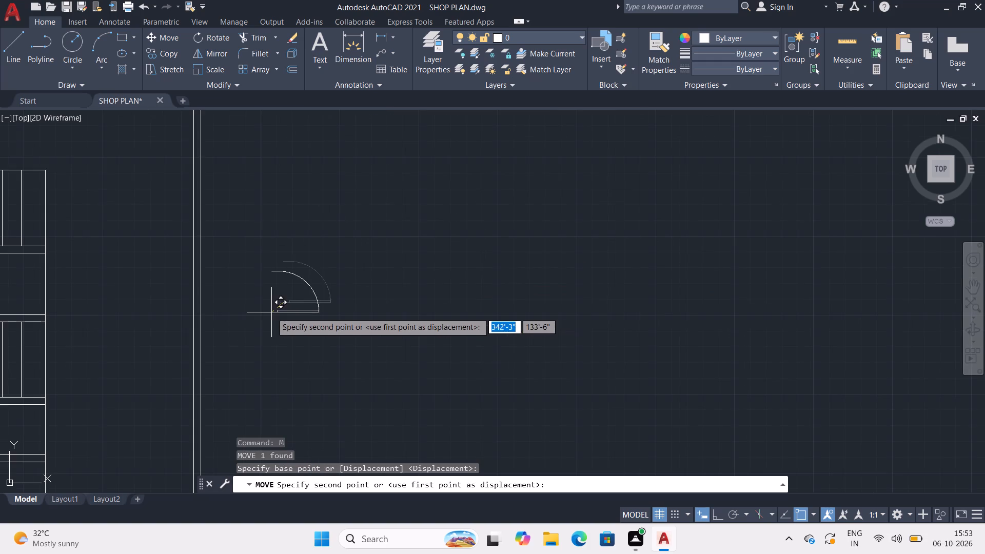
{"action": "middle_click_drag", "start_coordinate": [271, 312], "coordinate": [984, 299]}
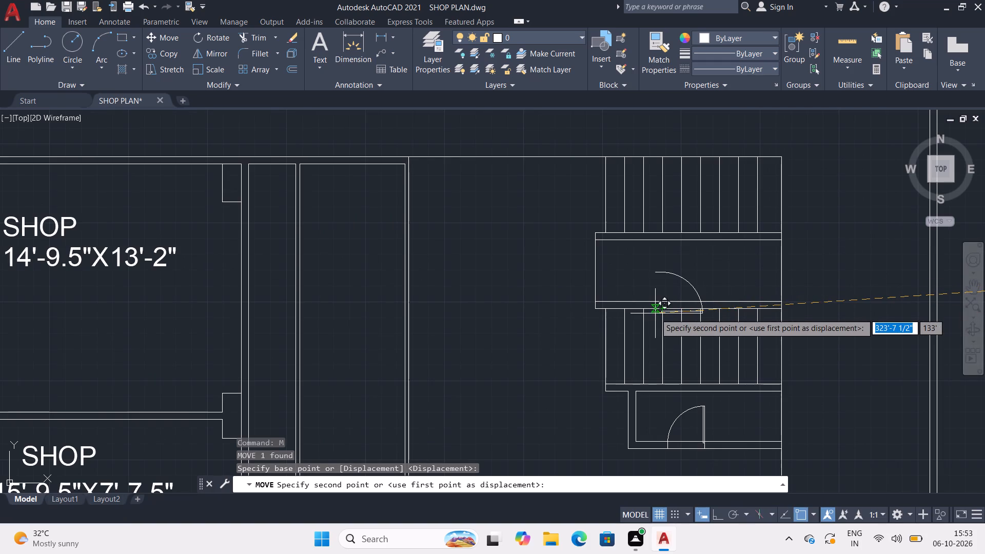
{"action": "left_click", "coordinate": [595, 301]}
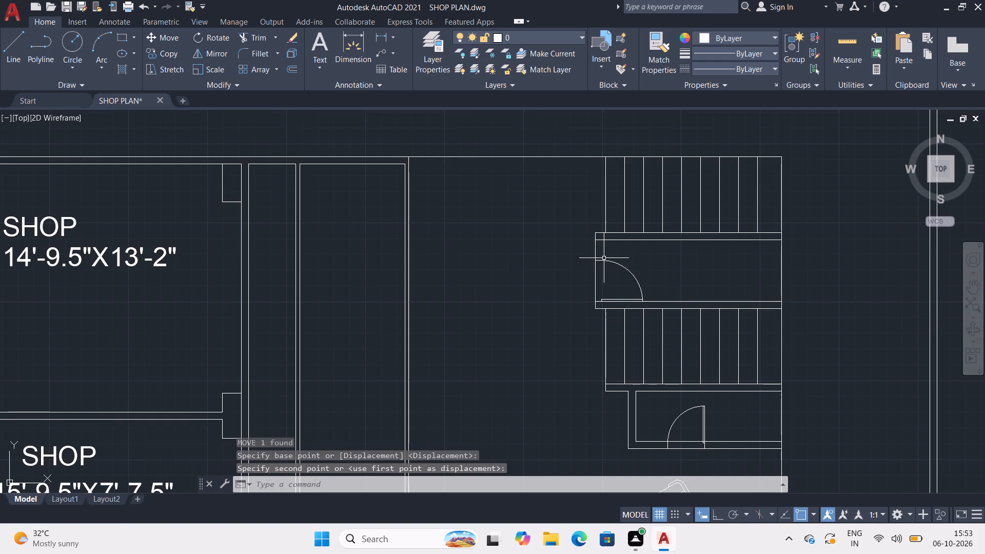
Shift the landing door slightly upward along the end line so its leaf sits clear of the lower wall.
{"action": "left_click", "coordinate": [604, 262]}
{"action": "left_click", "coordinate": [602, 262]}
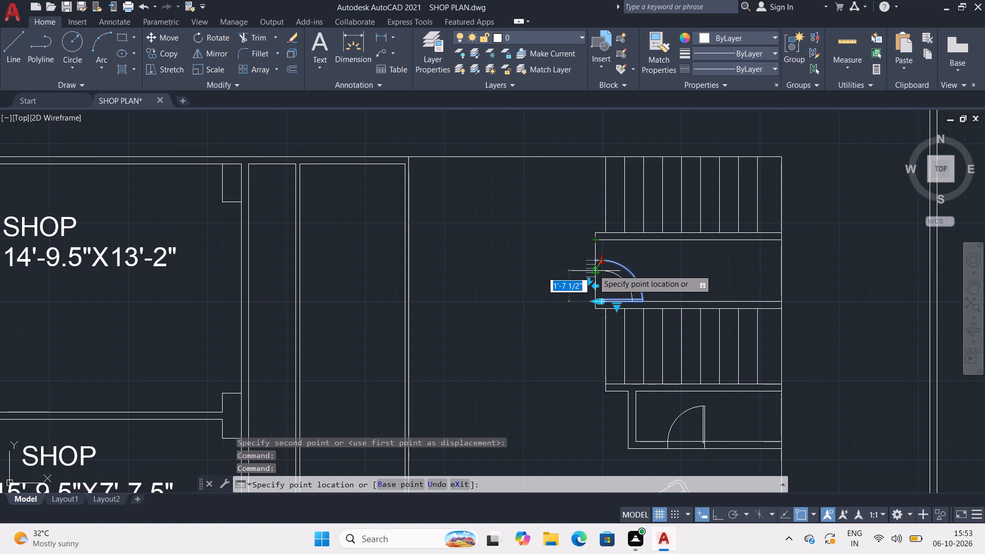
{"action": "key", "text": "Escape"}
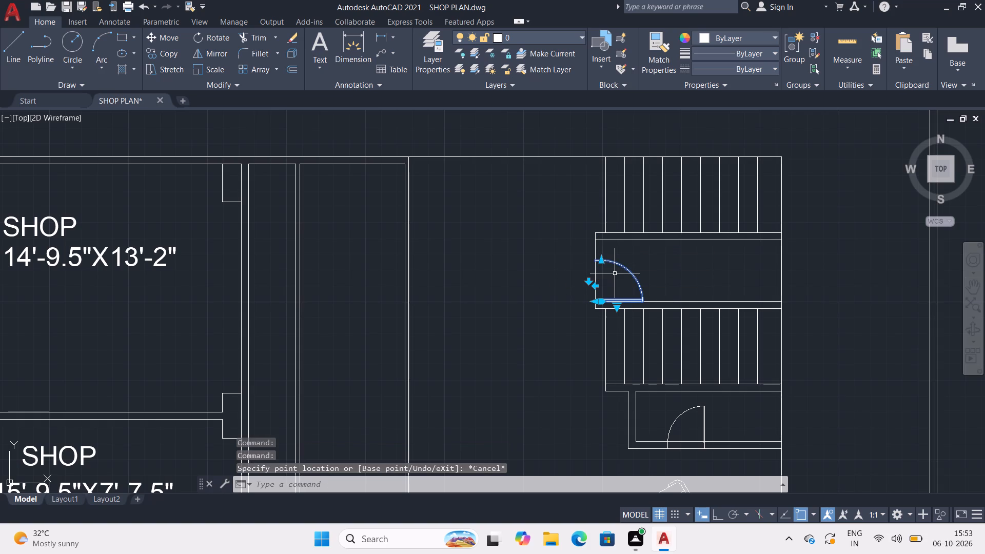
{"action": "middle_click", "coordinate": [615, 273]}
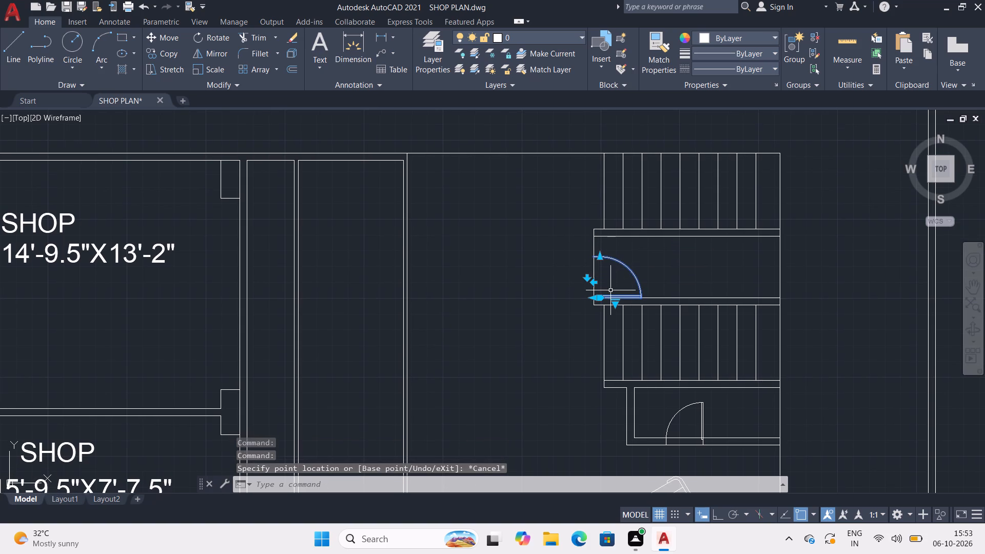
{"action": "scroll", "coordinate": [609, 292], "scroll_direction": "up", "scroll_amount": 2}
{"action": "left_click", "coordinate": [579, 304]}
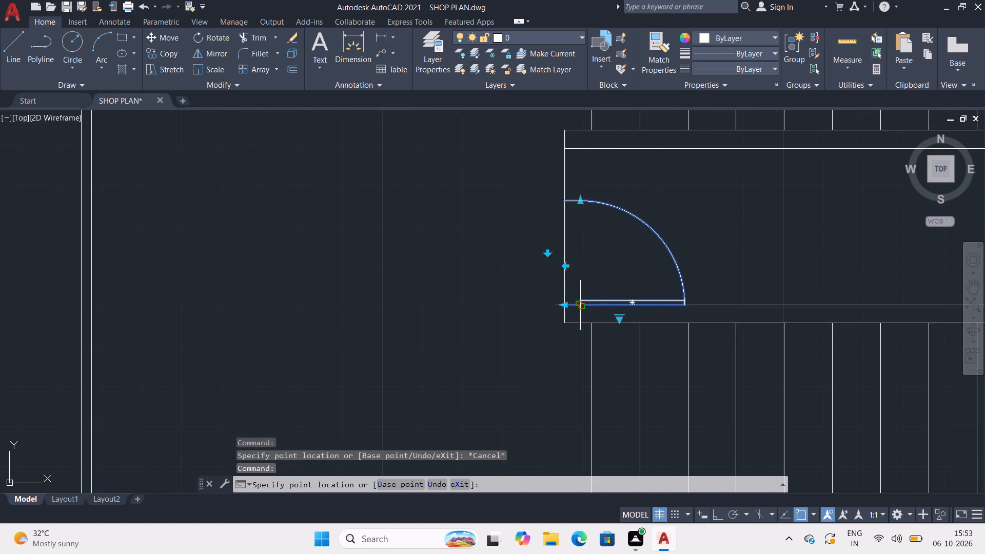
{"action": "left_click", "coordinate": [579, 284]}
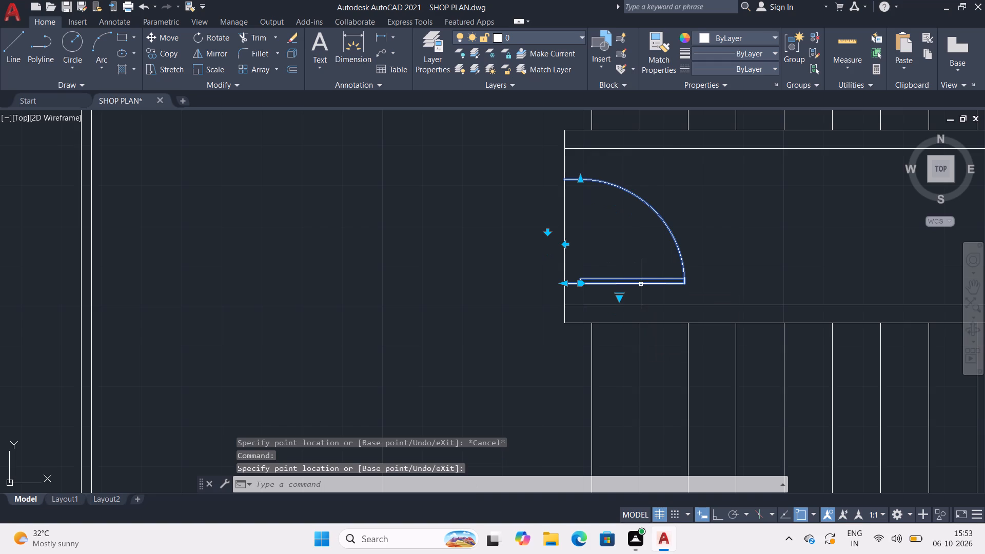
{"action": "key", "text": "Escape"}
{"action": "key", "text": "Escape"}
Trim both wall lines crossing the door opening in the bottom wall of the small room below the stairs.
{"action": "middle_click_drag", "start_coordinate": [636, 284], "coordinate": [459, 130]}
{"action": "scroll", "coordinate": [479, 175], "scroll_direction": "down", "scroll_amount": 1}
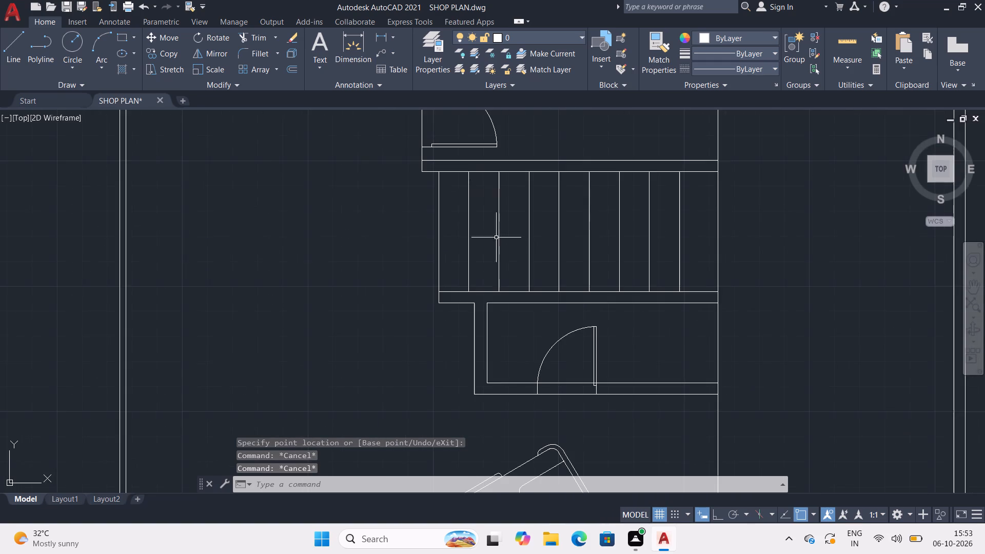
{"action": "middle_click_drag", "start_coordinate": [524, 252], "coordinate": [474, 144]}
{"action": "key", "text": "y"}
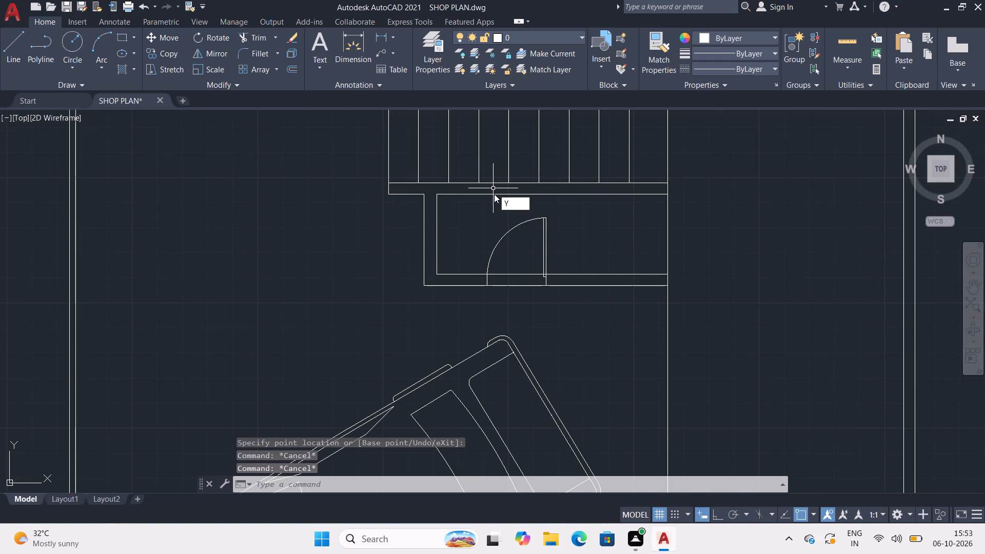
{"action": "key", "text": "Escape"}
{"action": "type", "text": "TR"}
{"action": "key", "text": "Return"}
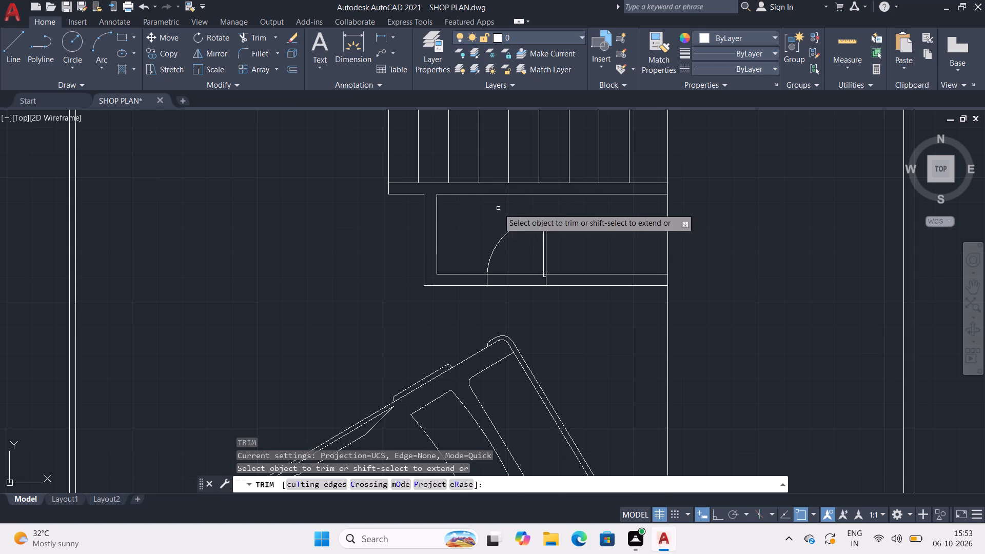
{"action": "left_click_drag", "start_coordinate": [529, 261], "coordinate": [525, 293]}
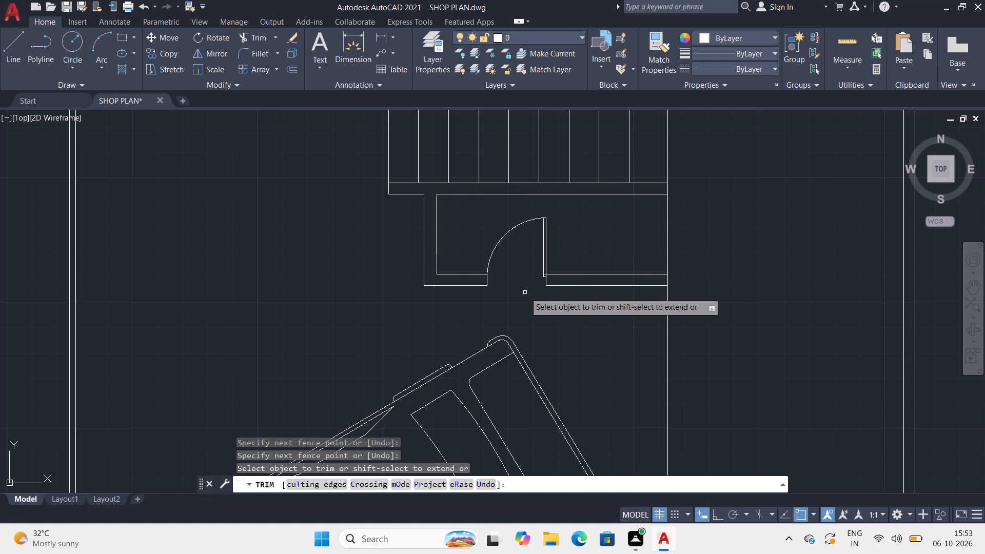
{"action": "key", "text": "Escape"}
{"action": "key", "text": "Escape"}
Trim the end line crossing the door opening of the landing between the two stair flights.
{"action": "scroll", "coordinate": [516, 255], "scroll_direction": "down", "scroll_amount": 2}
{"action": "middle_click_drag", "start_coordinate": [510, 221], "coordinate": [534, 318]}
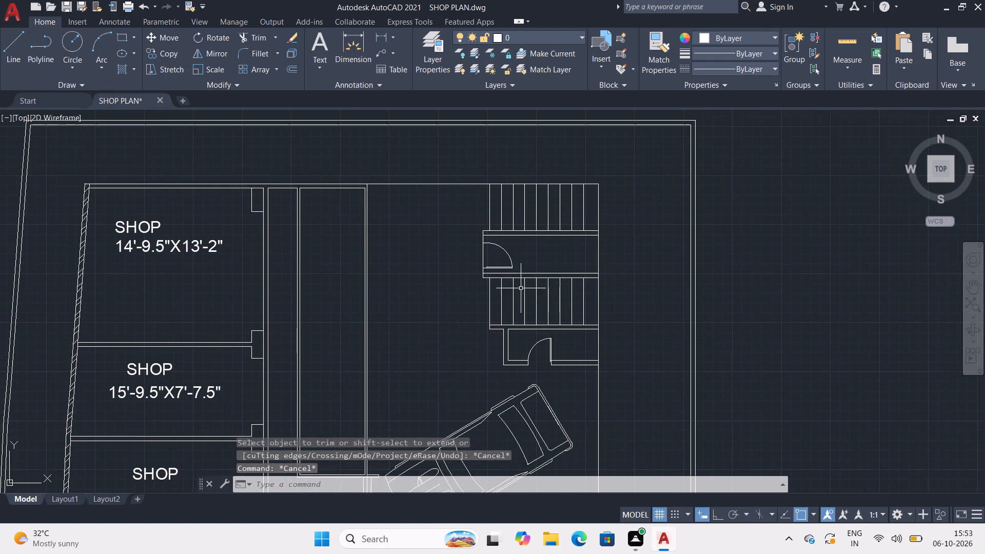
{"action": "scroll", "coordinate": [494, 261], "scroll_direction": "up", "scroll_amount": 3}
{"action": "type", "text": "TR"}
{"action": "key", "text": "Return"}
{"action": "left_click_drag", "start_coordinate": [459, 235], "coordinate": [434, 238]}
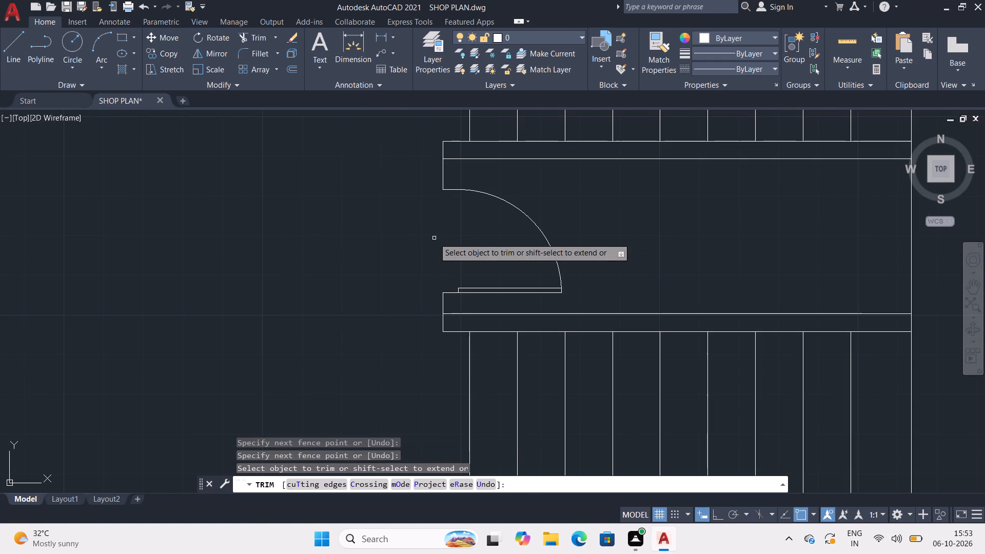
{"action": "key", "text": "Escape"}
{"action": "key", "text": "Escape"}
Draw a 5' by 5' square from orthogonal lines in the empty space outside the plot's east boundary wall, level with the parked cars.
{"action": "scroll", "coordinate": [434, 238], "scroll_direction": "down", "scroll_amount": 3}
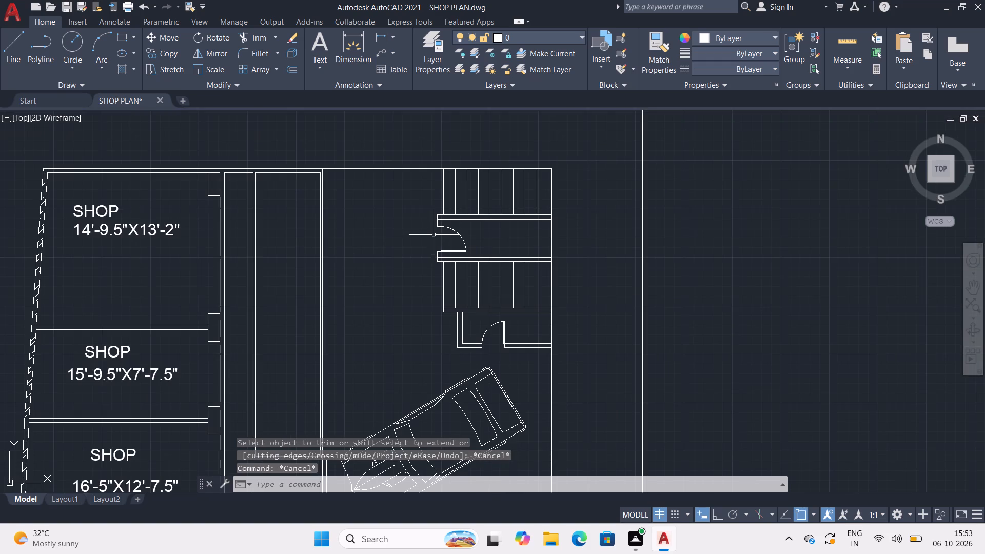
{"action": "middle_click_drag", "start_coordinate": [433, 234], "coordinate": [463, 137]}
{"action": "scroll", "coordinate": [481, 167], "scroll_direction": "down", "scroll_amount": 1}
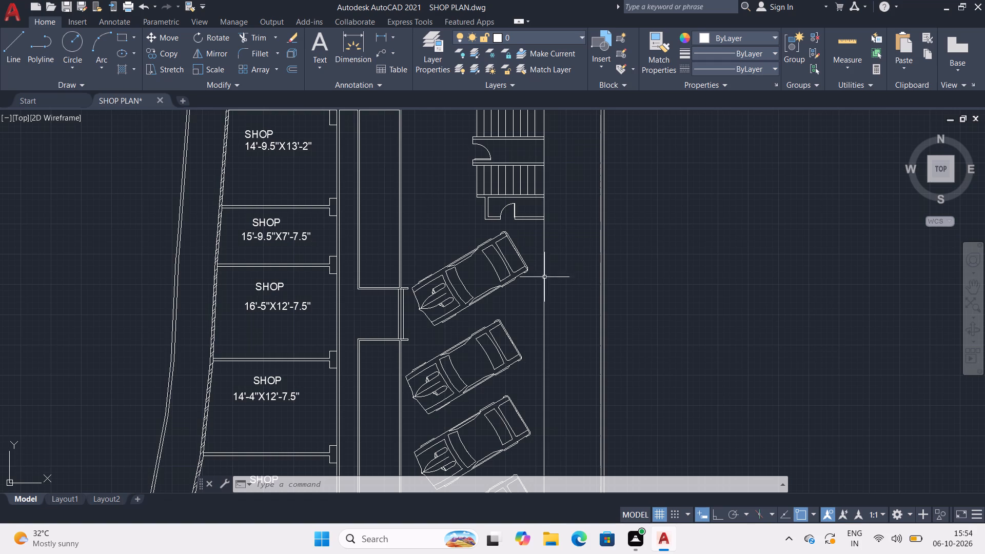
{"action": "middle_click_drag", "start_coordinate": [527, 267], "coordinate": [445, 153]}
{"action": "middle_click_drag", "start_coordinate": [466, 178], "coordinate": [442, 182]}
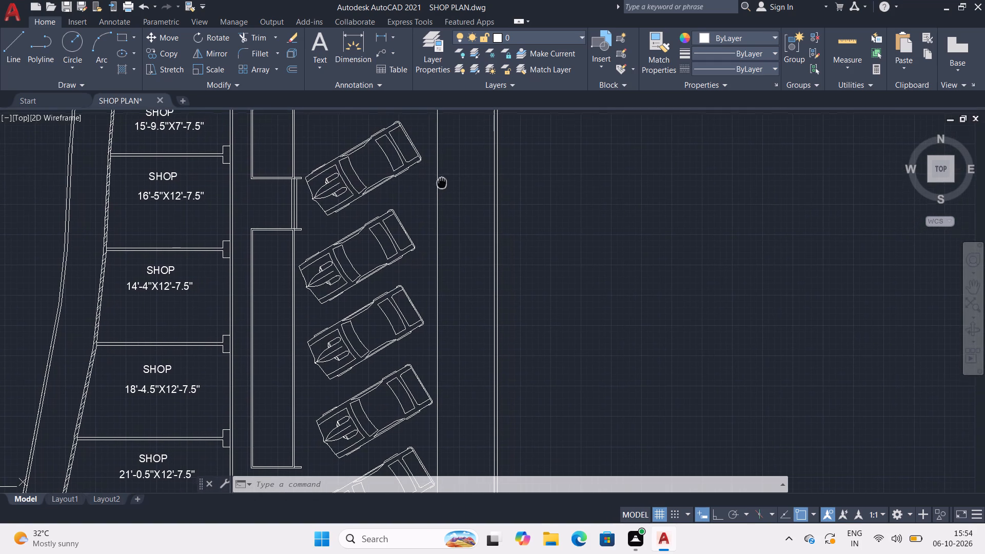
{"action": "middle_click_drag", "start_coordinate": [442, 182], "coordinate": [441, 182]}
{"action": "scroll", "coordinate": [633, 191], "scroll_direction": "up", "scroll_amount": 2}
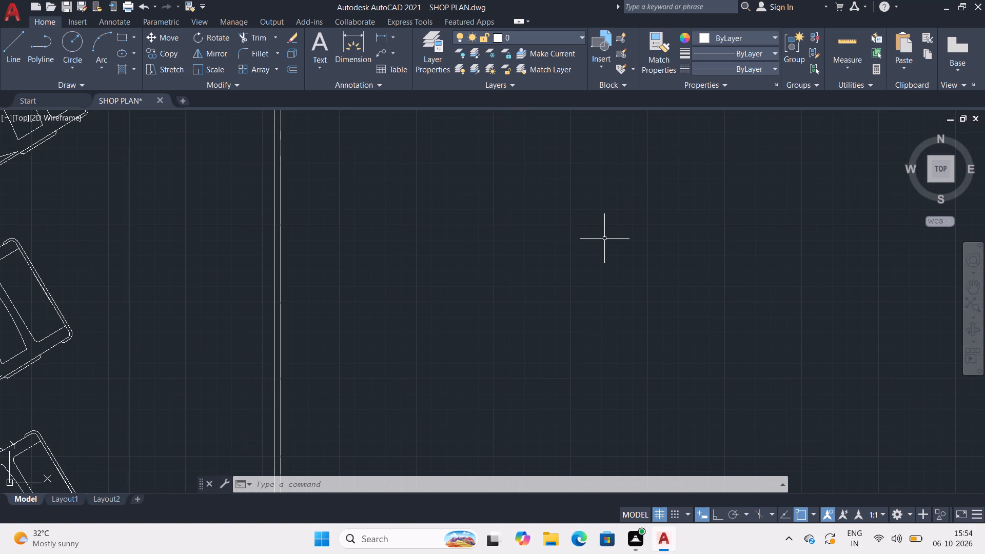
{"action": "key", "text": "l"}
{"action": "key", "text": "Return"}
{"action": "left_click", "coordinate": [591, 264]}
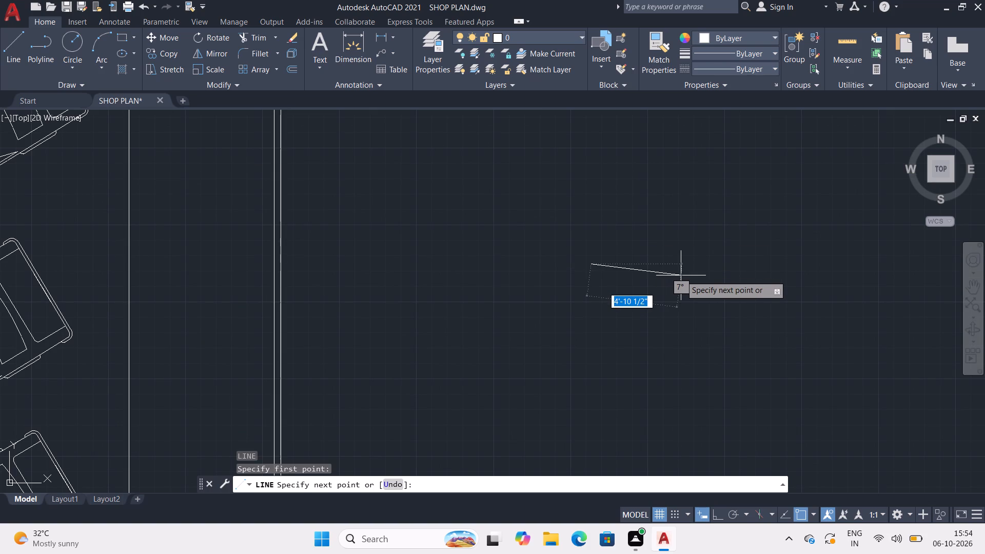
{"action": "key", "text": "F8"}
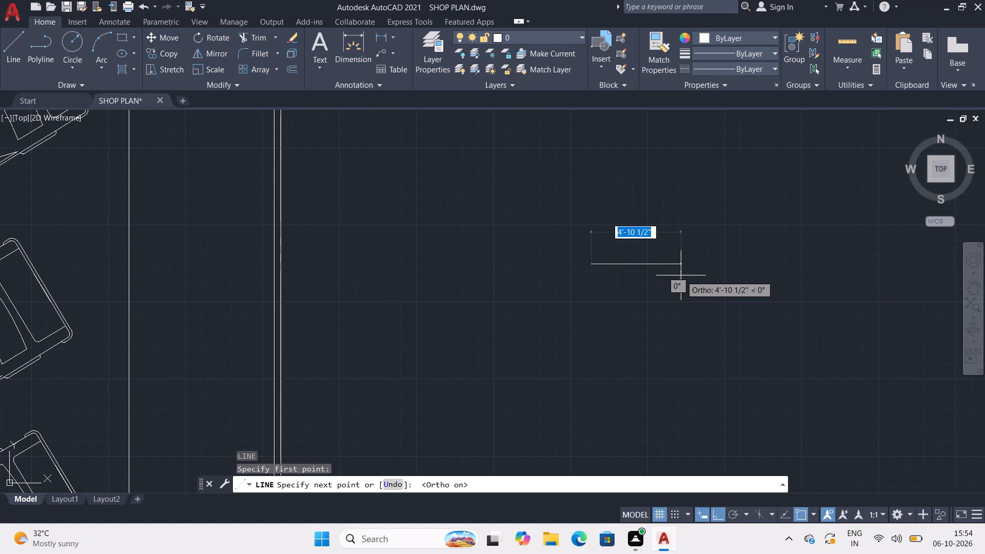
{"action": "type", "text": "5'"}
{"action": "key", "text": "Return"}
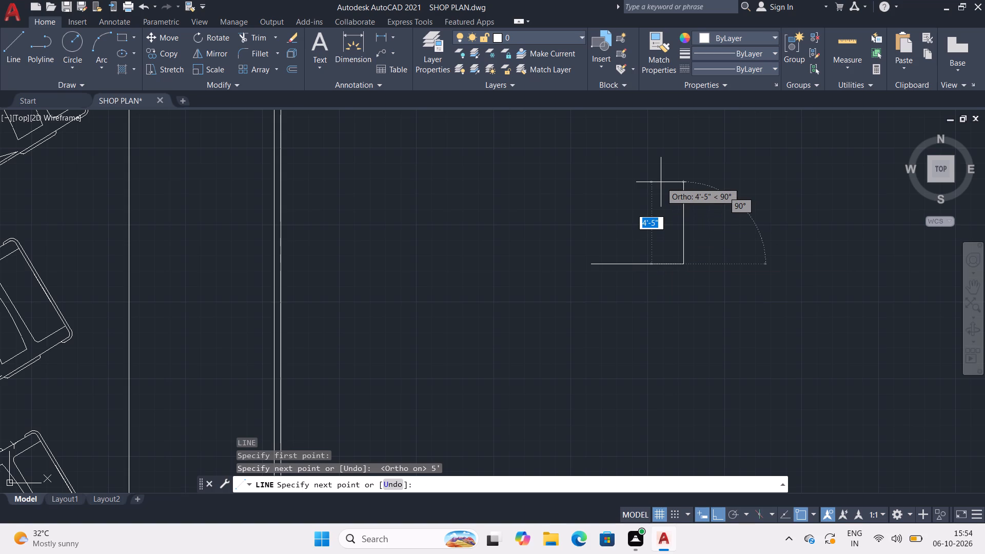
{"action": "type", "text": "5'"}
{"action": "key", "text": "Return"}
{"action": "type", "text": "5'"}
{"action": "key", "text": "Return"}
{"action": "type", "text": "5'"}
{"action": "key", "text": "Return"}
{"action": "key", "text": "space"}
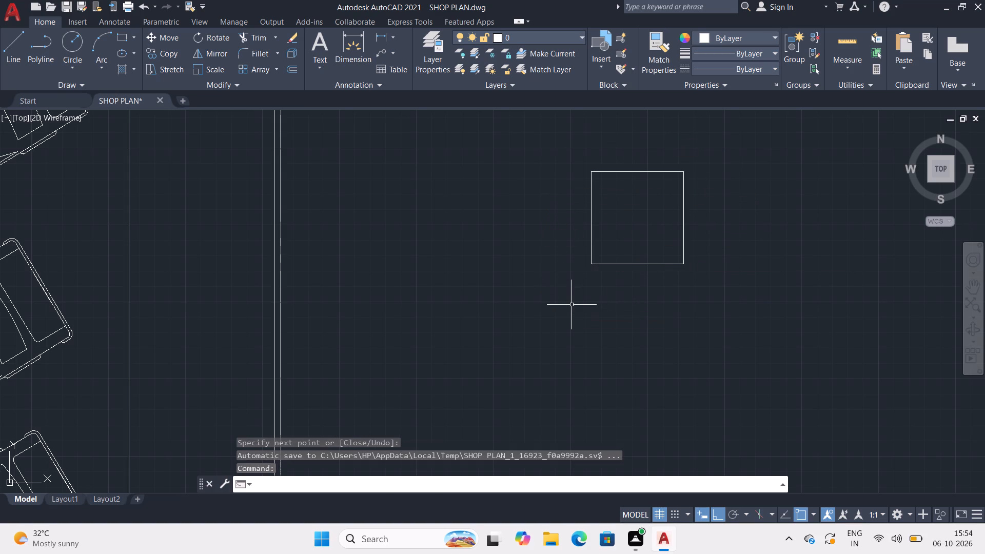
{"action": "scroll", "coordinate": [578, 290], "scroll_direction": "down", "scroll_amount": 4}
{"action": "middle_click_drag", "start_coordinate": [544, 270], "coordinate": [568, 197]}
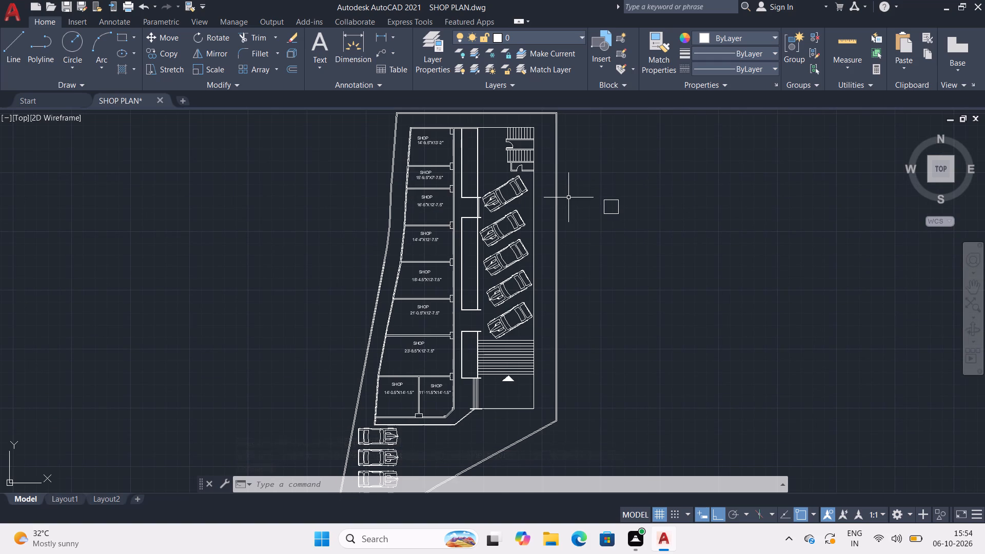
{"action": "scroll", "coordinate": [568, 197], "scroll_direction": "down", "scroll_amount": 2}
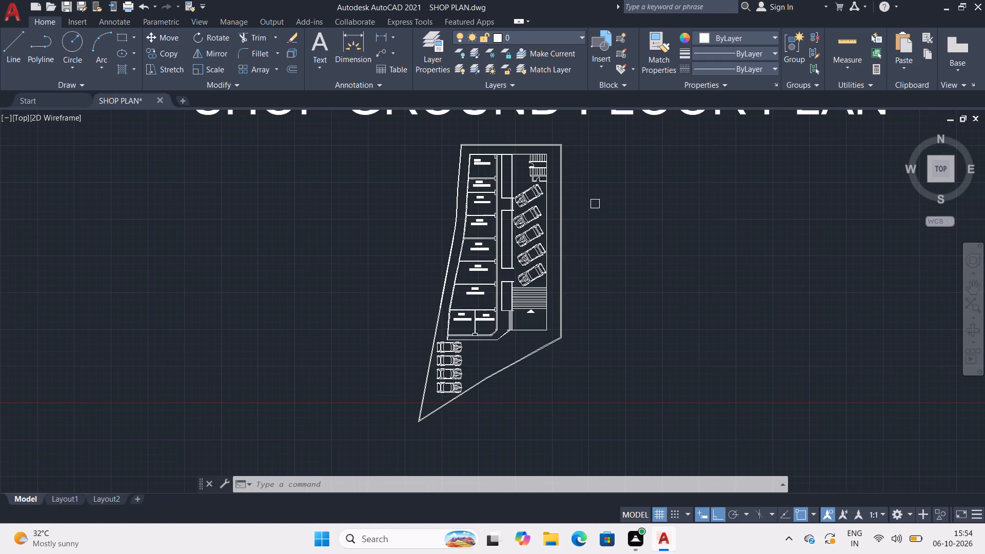
Move the west side of the 5' square inward by about 1'-4 1/2".
{"action": "middle_click_drag", "start_coordinate": [568, 197], "coordinate": [522, 197]}
{"action": "scroll", "coordinate": [527, 197], "scroll_direction": "up", "scroll_amount": 5}
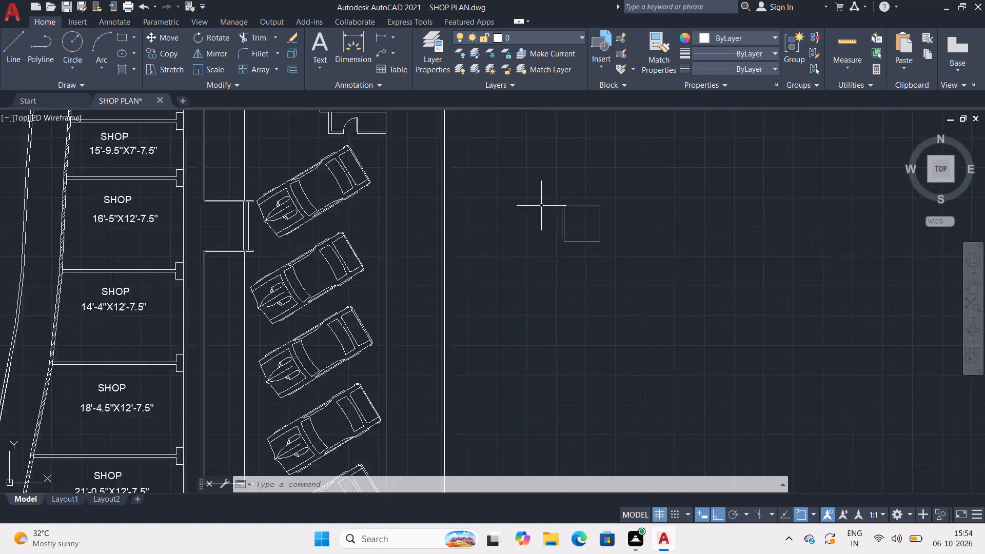
{"action": "scroll", "coordinate": [541, 206], "scroll_direction": "up", "scroll_amount": 1}
{"action": "left_click", "coordinate": [595, 226]}
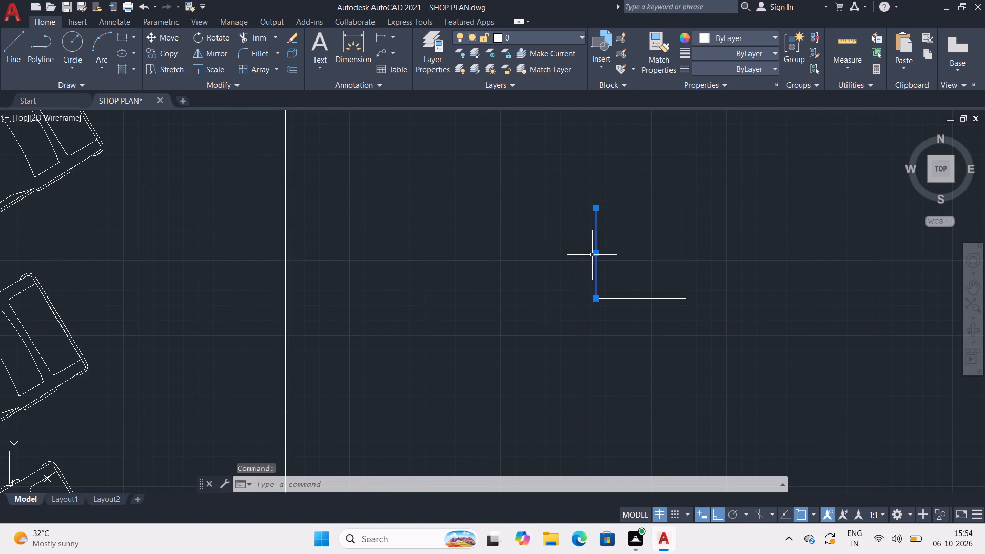
{"action": "left_click", "coordinate": [593, 254]}
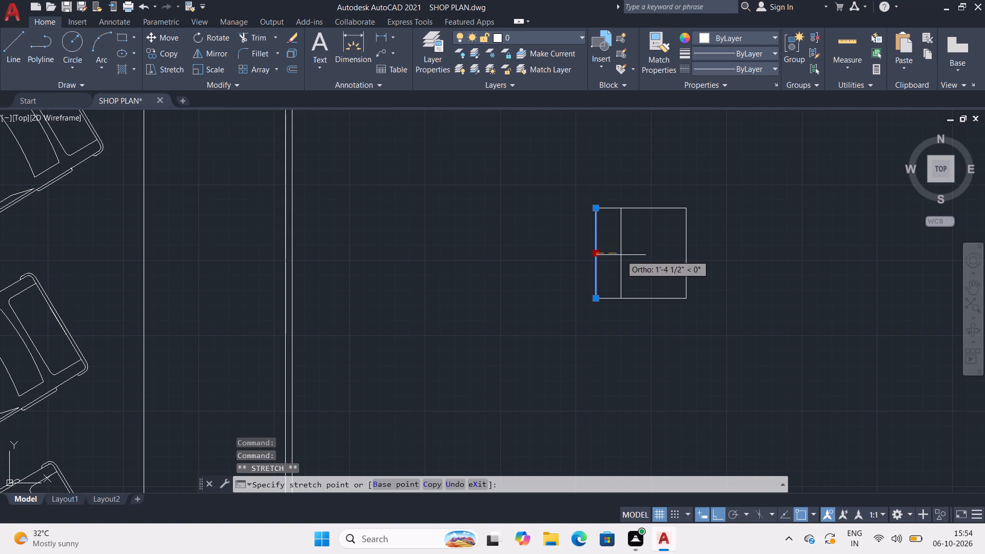
{"action": "left_click", "coordinate": [621, 255]}
{"action": "scroll", "coordinate": [617, 214], "scroll_direction": "down", "scroll_amount": 5}
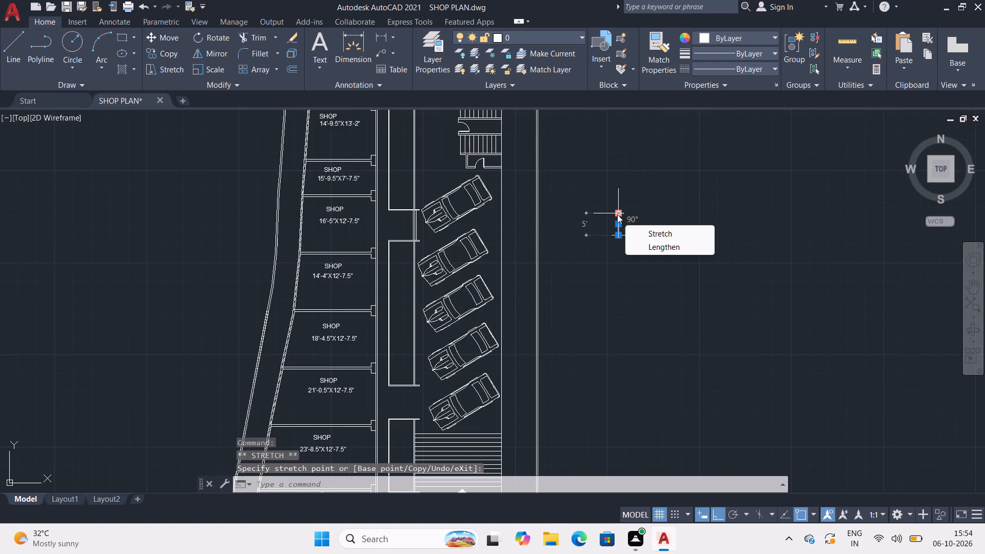
{"action": "key", "text": "Escape"}
{"action": "key", "text": "Escape"}
{"action": "scroll", "coordinate": [641, 194], "scroll_direction": "down", "scroll_amount": 2}
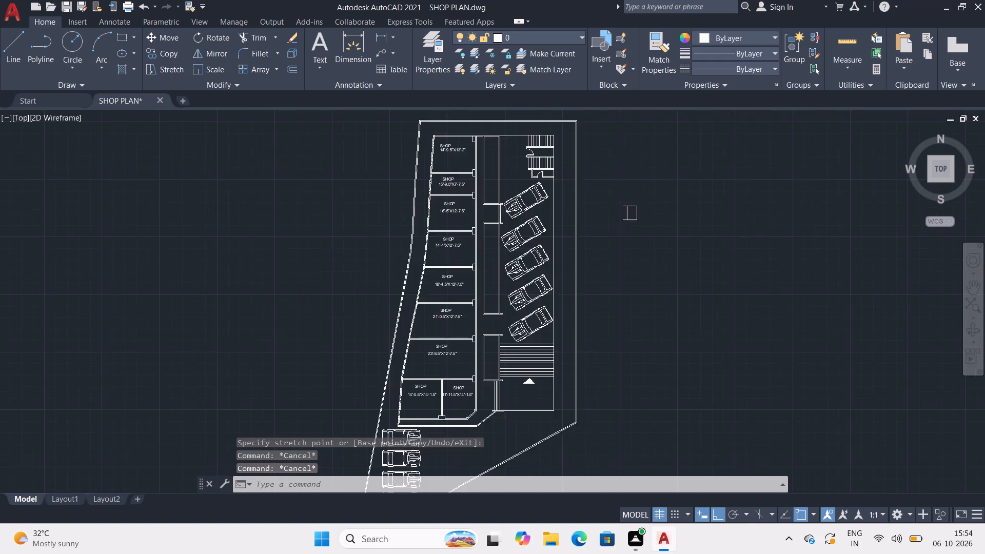
Move the square's top and bottom lines inward to form a smaller rectangle.
{"action": "middle_click_drag", "start_coordinate": [640, 195], "coordinate": [590, 226]}
{"action": "scroll", "coordinate": [581, 237], "scroll_direction": "up", "scroll_amount": 5}
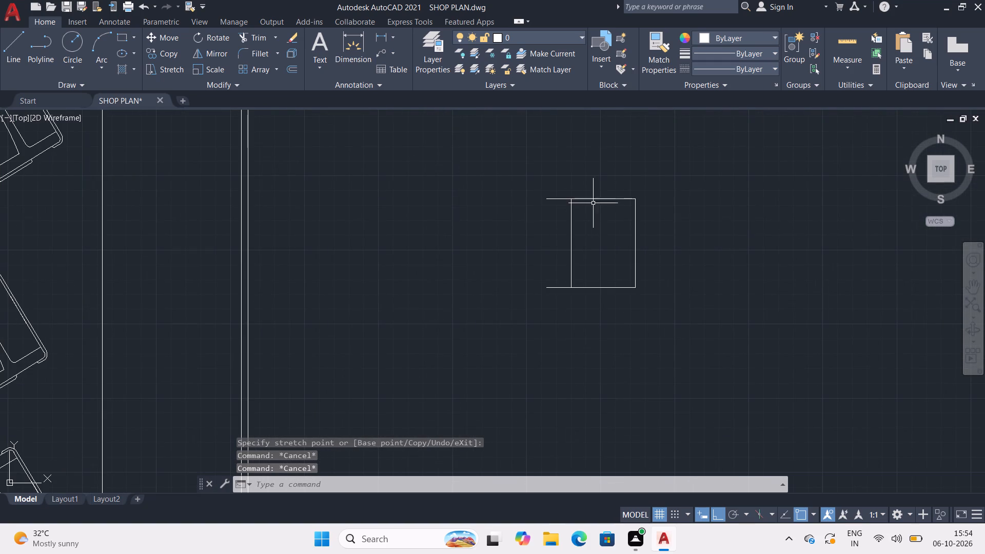
{"action": "left_click", "coordinate": [598, 199]}
{"action": "left_click", "coordinate": [593, 201]}
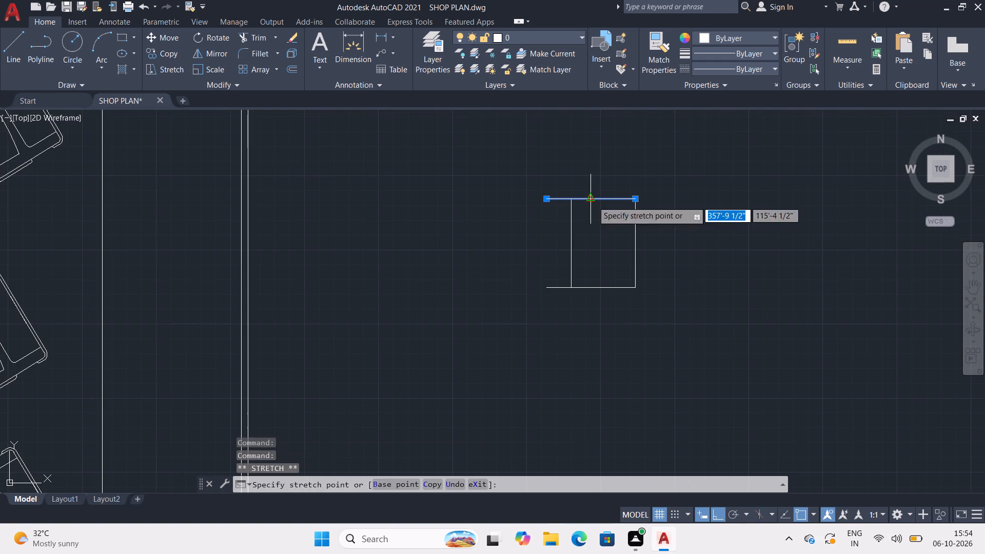
{"action": "left_click", "coordinate": [592, 212]}
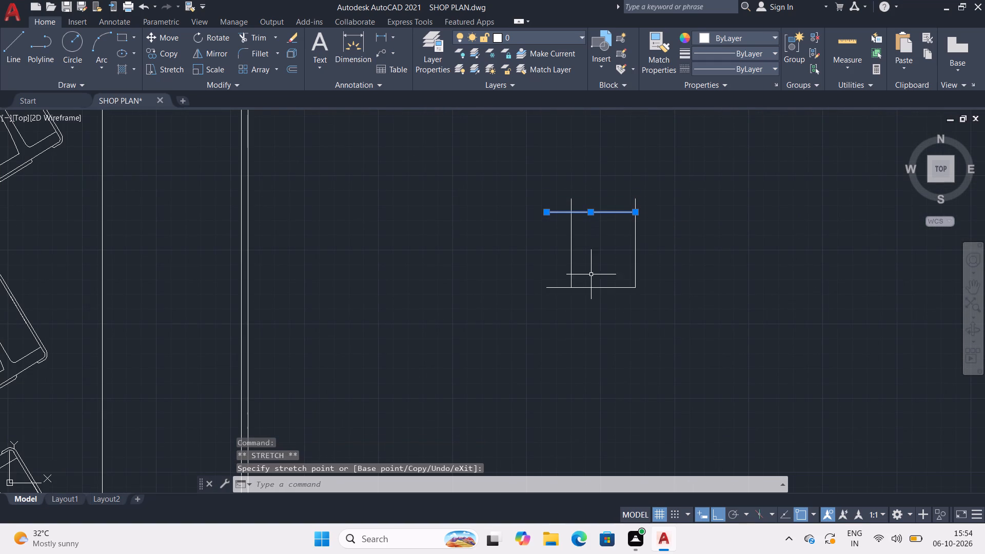
{"action": "left_click", "coordinate": [594, 288]}
{"action": "left_click", "coordinate": [595, 288]}
{"action": "left_click", "coordinate": [588, 287]}
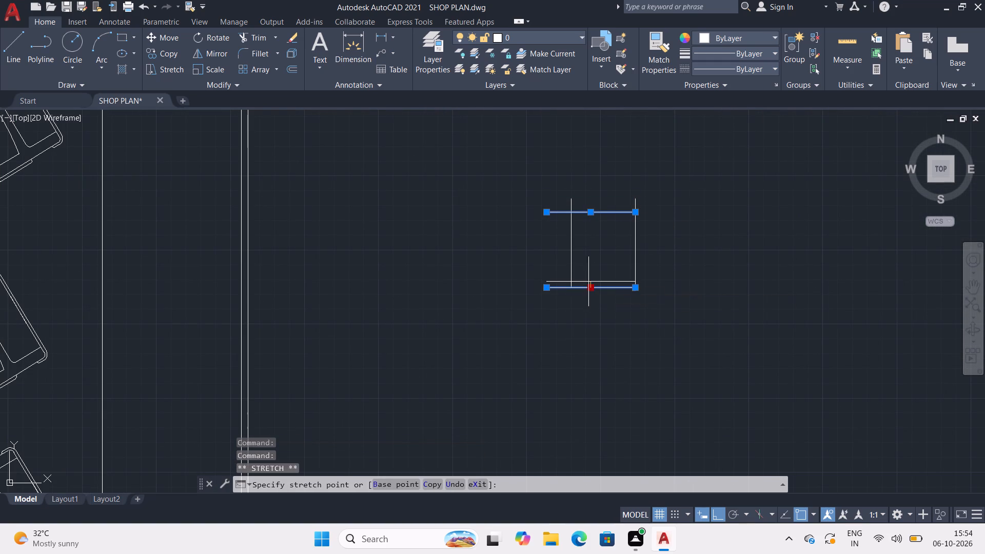
{"action": "left_click", "coordinate": [589, 264]}
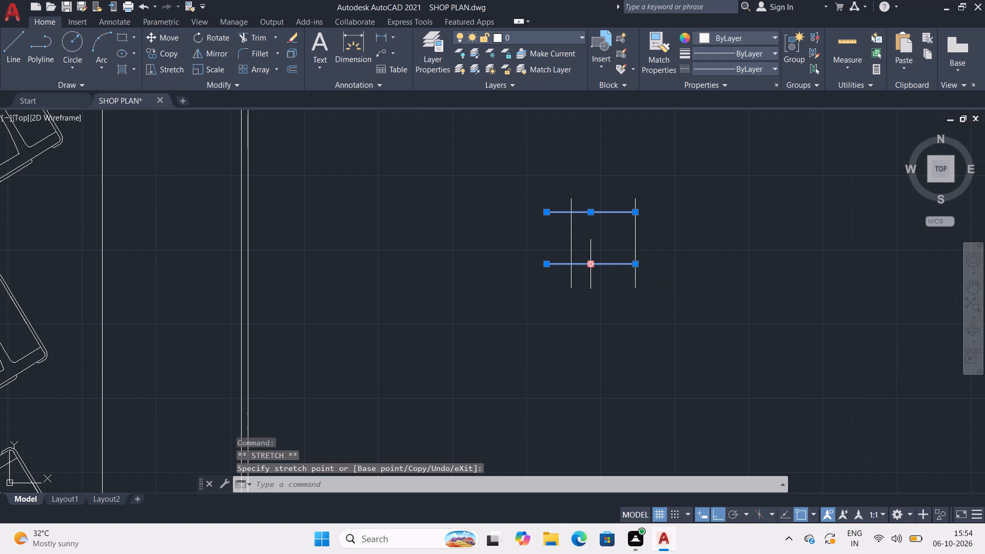
{"action": "key", "text": "Escape"}
{"action": "key", "text": "Escape"}
Trim all line ends projecting beyond the corners of the small rectangle.
{"action": "type", "text": "TR"}
{"action": "key", "text": "Return"}
{"action": "left_click_drag", "start_coordinate": [654, 197], "coordinate": [575, 196]}
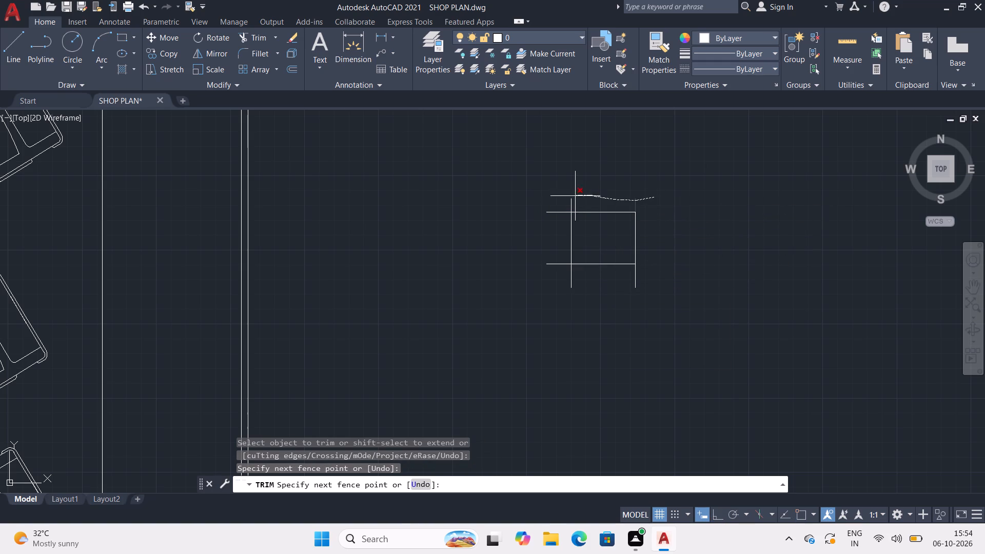
{"action": "left_click_drag", "start_coordinate": [575, 196], "coordinate": [608, 276]}
{"action": "left_click_drag", "start_coordinate": [608, 276], "coordinate": [667, 276]}
{"action": "key", "text": "Escape"}
{"action": "key", "text": "Escape"}
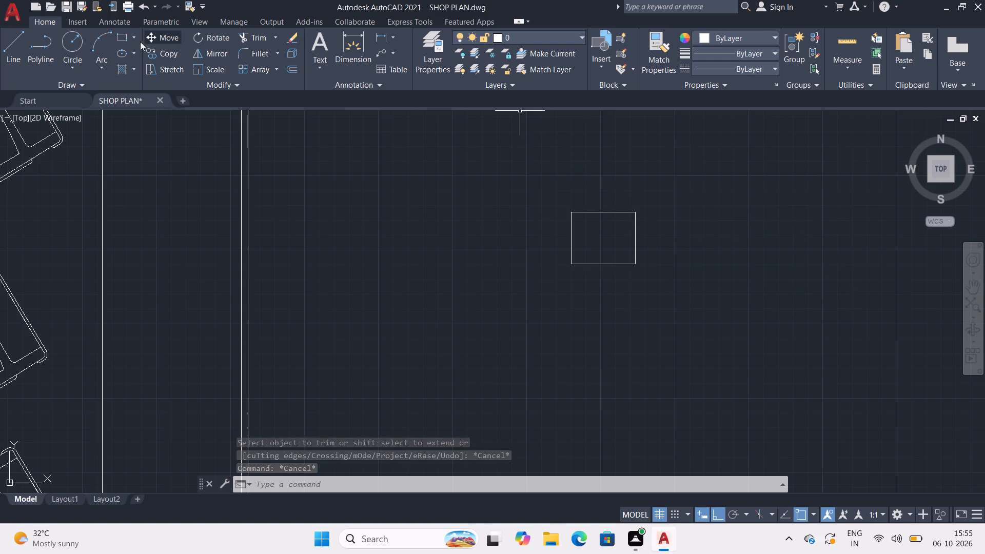
Fill the small rectangle with a SOLID hatch, using its four sides as the boundary.
{"action": "left_click", "coordinate": [127, 68]}
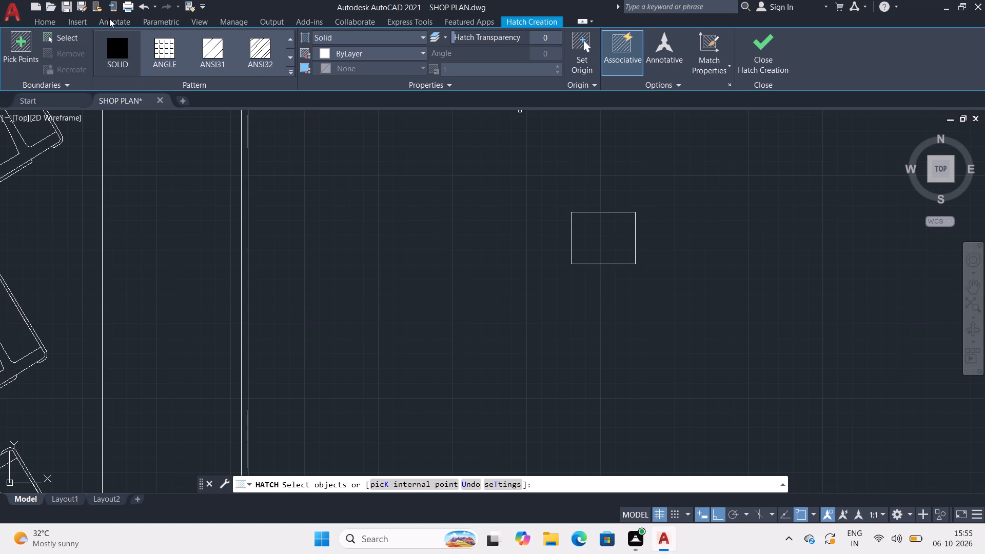
{"action": "left_click", "coordinate": [121, 42]}
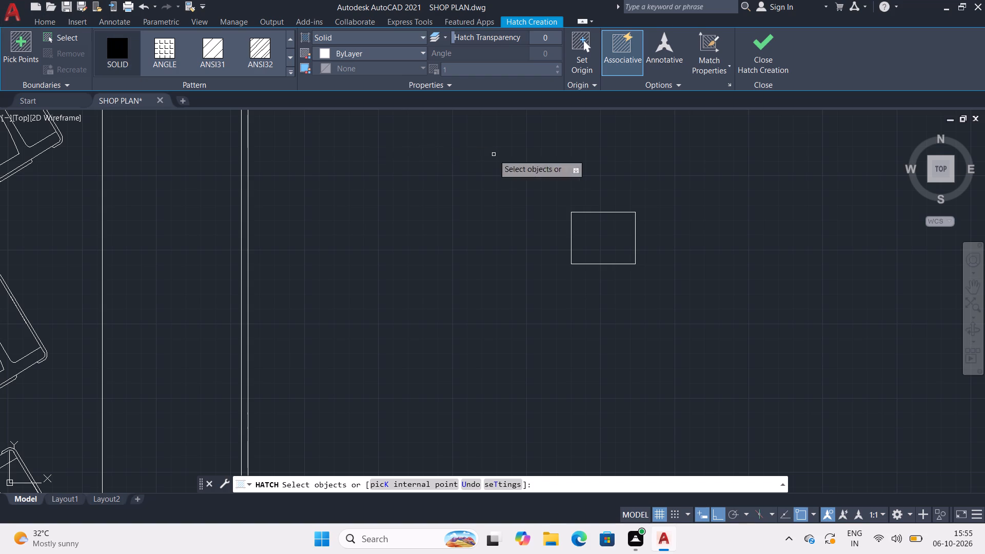
{"action": "left_click", "coordinate": [591, 225]}
{"action": "left_click", "coordinate": [591, 225]}
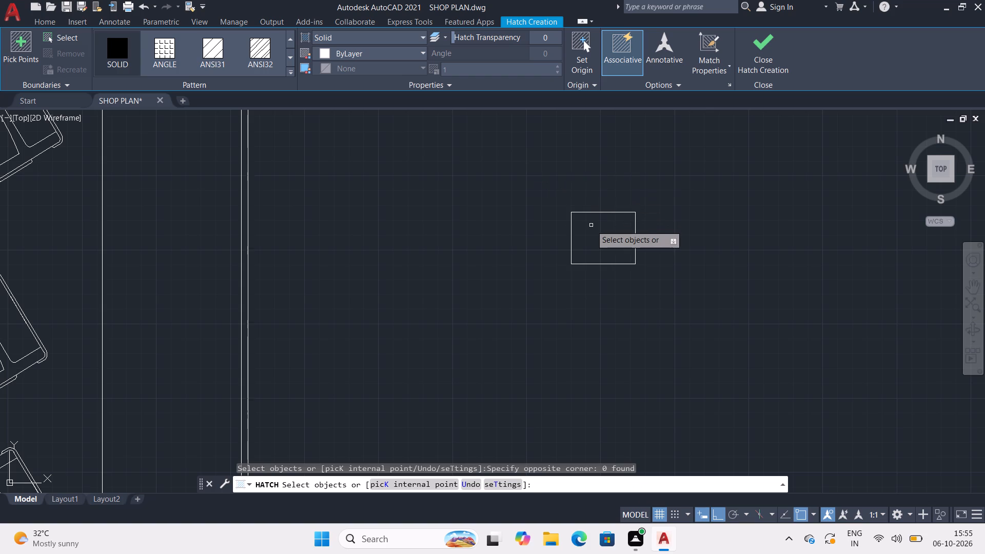
{"action": "left_click_drag", "start_coordinate": [615, 210], "coordinate": [574, 231]}
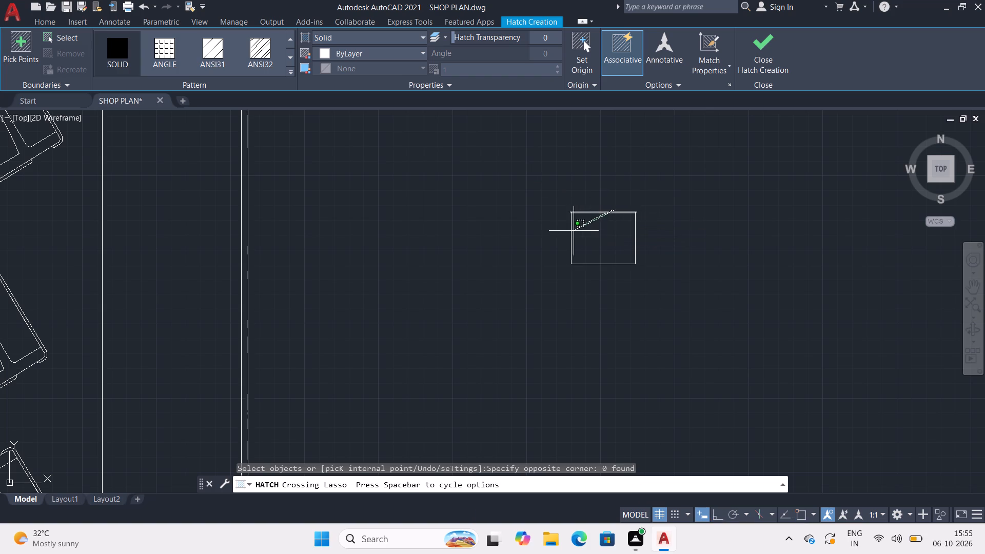
{"action": "left_click_drag", "start_coordinate": [574, 231], "coordinate": [622, 270]}
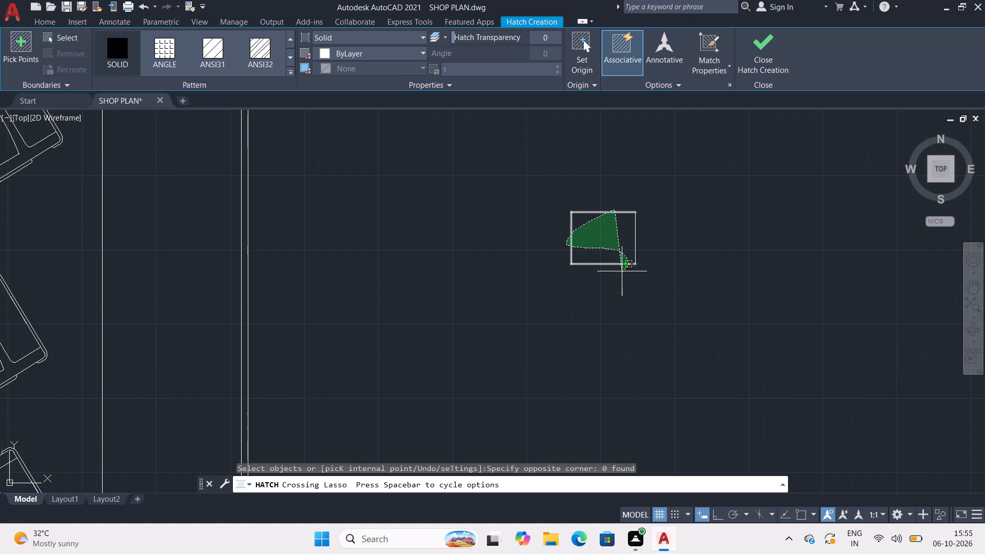
{"action": "left_click_drag", "start_coordinate": [622, 270], "coordinate": [642, 240]}
{"action": "left_click", "coordinate": [642, 240]}
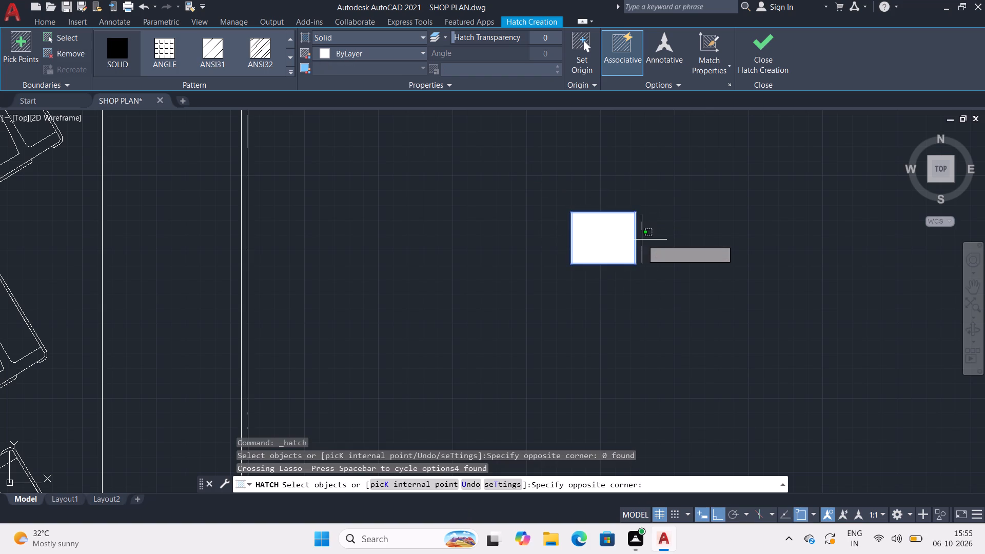
{"action": "key", "text": "Return"}
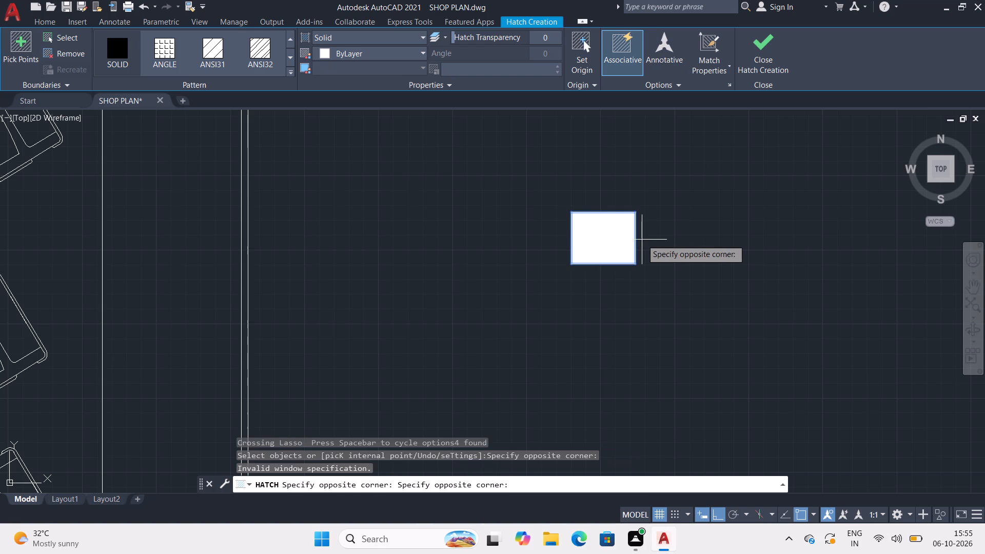
{"action": "left_click", "coordinate": [775, 57]}
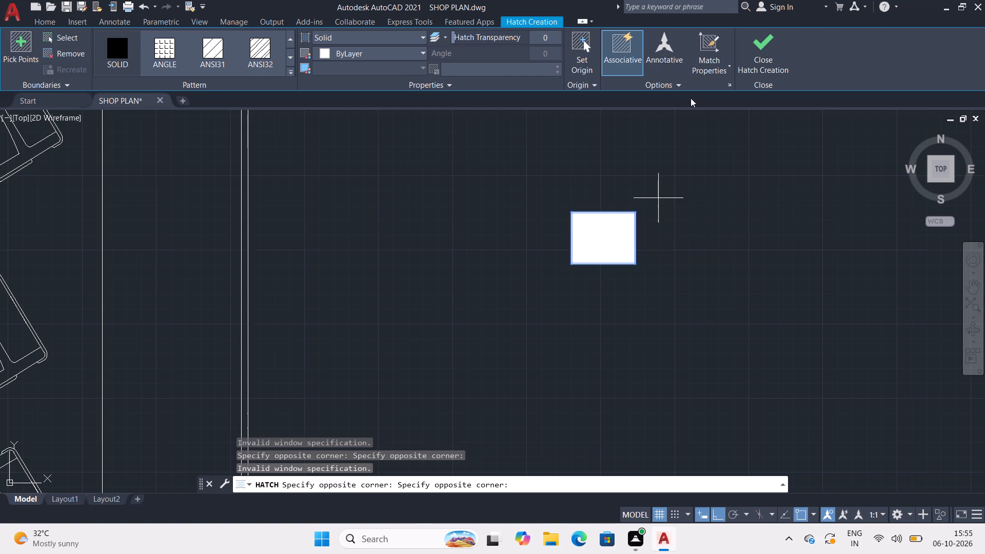
{"action": "left_click", "coordinate": [760, 60]}
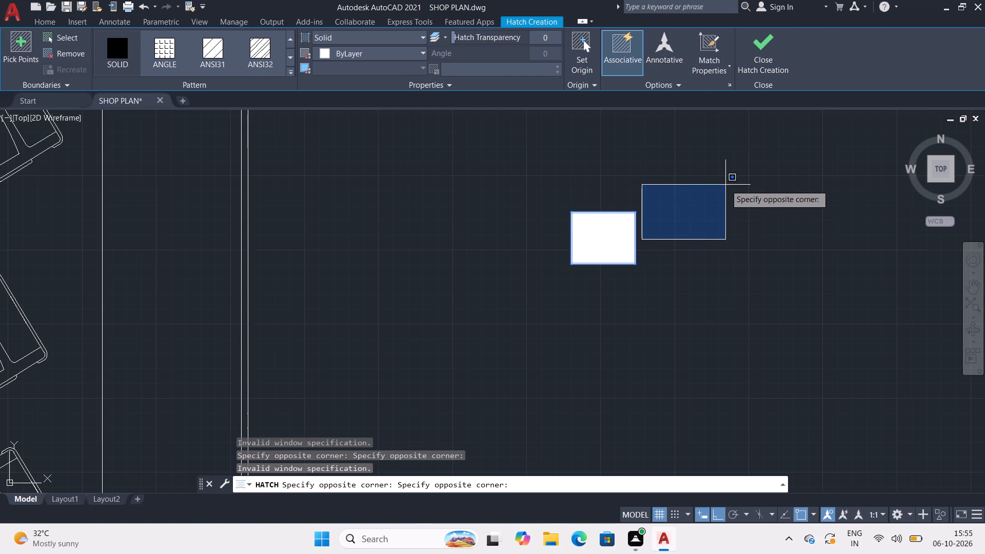
{"action": "key", "text": "Escape"}
{"action": "key", "text": "Escape"}
{"action": "key", "text": "Escape"}
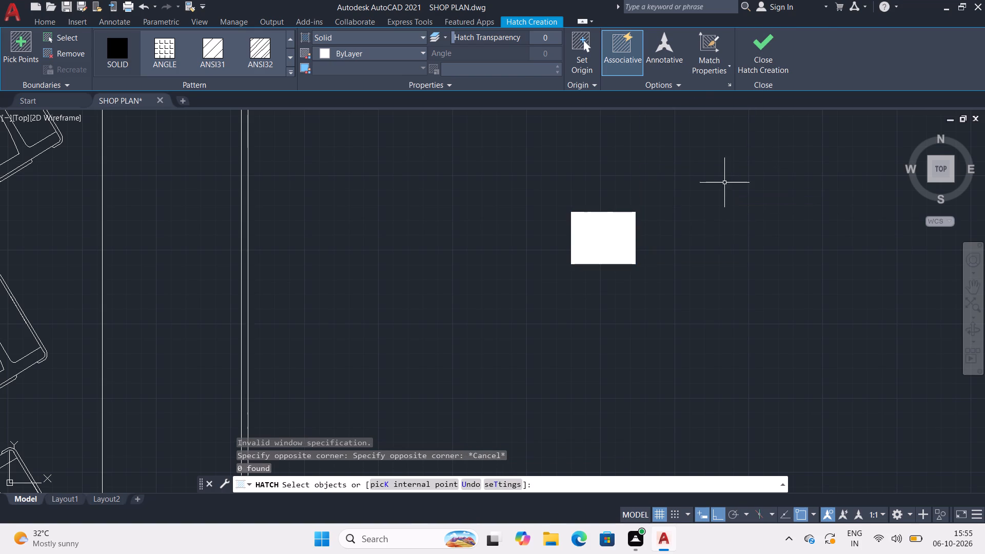
{"action": "key", "text": "Escape"}
Copy the filled rectangle and paste it on the hatched west wall where the partition between the 18'-4.5" and 21'-0.5" shops meets it.
{"action": "scroll", "coordinate": [711, 202], "scroll_direction": "down", "scroll_amount": 2}
{"action": "scroll", "coordinate": [699, 243], "scroll_direction": "down", "scroll_amount": 2}
{"action": "middle_click", "coordinate": [692, 266]}
{"action": "scroll", "coordinate": [692, 266], "scroll_direction": "down", "scroll_amount": 1}
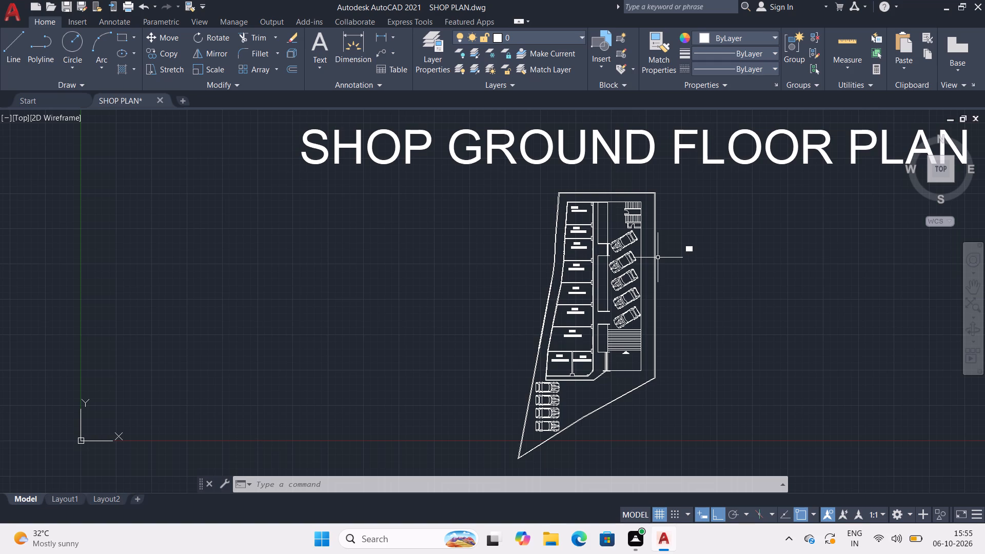
{"action": "left_click", "coordinate": [687, 252]}
{"action": "scroll", "coordinate": [687, 252], "scroll_direction": "up", "scroll_amount": 4}
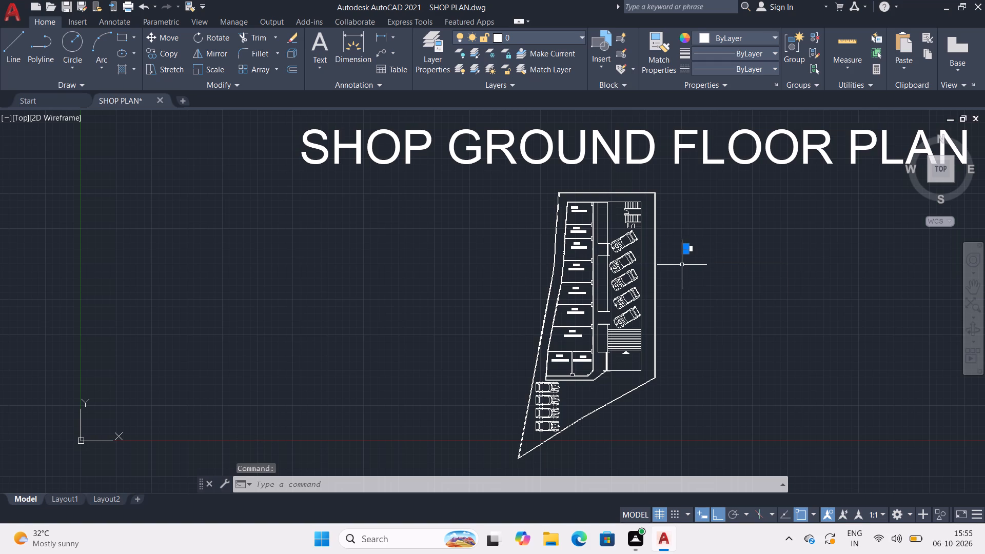
{"action": "key", "text": "Escape"}
{"action": "key", "text": "Escape"}
{"action": "scroll", "coordinate": [690, 243], "scroll_direction": "up", "scroll_amount": 4}
{"action": "left_click_drag", "start_coordinate": [691, 241], "coordinate": [666, 310]}
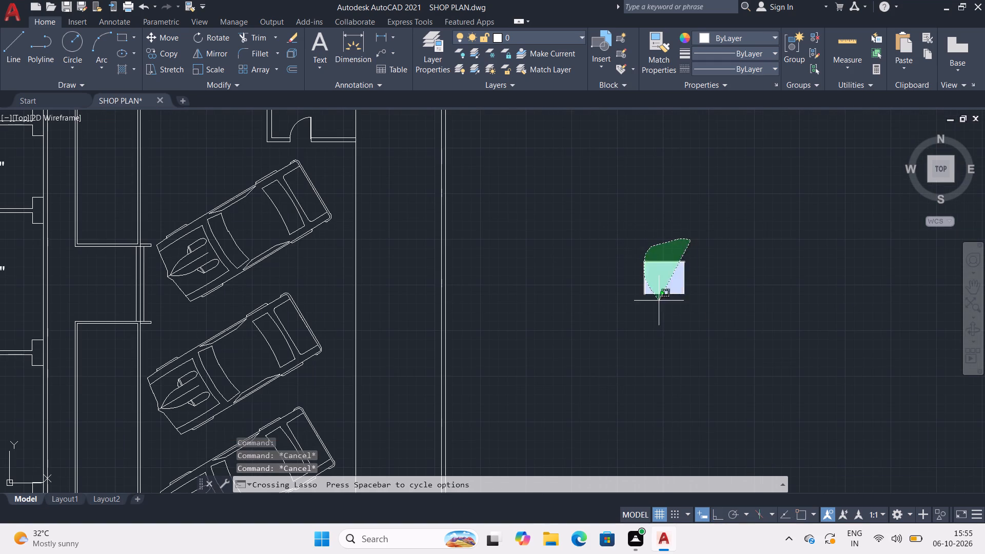
{"action": "left_click_drag", "start_coordinate": [666, 310], "coordinate": [758, 301]}
{"action": "key", "text": "ctrl+c"}
{"action": "key", "text": "ctrl+v"}
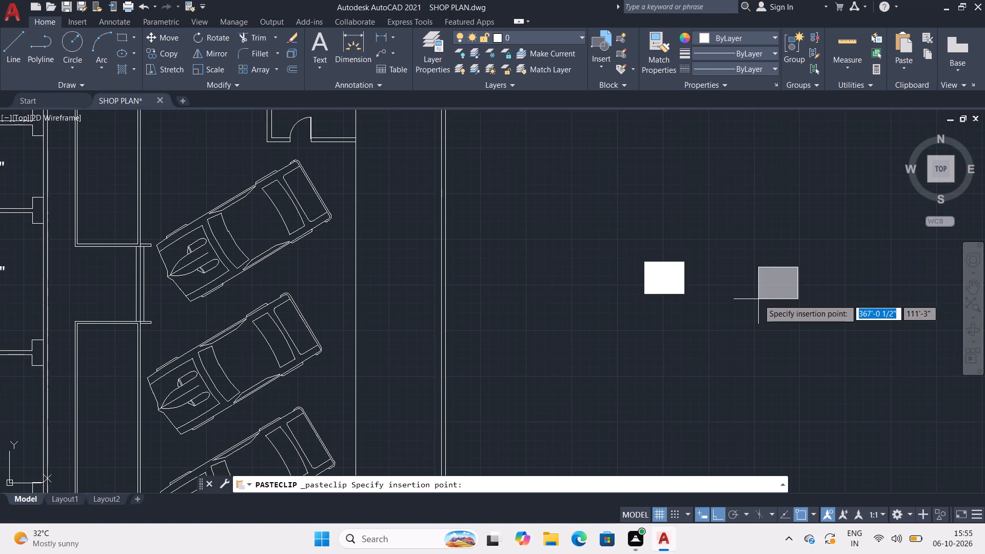
{"action": "scroll", "coordinate": [629, 317], "scroll_direction": "down", "scroll_amount": 3}
{"action": "middle_click_drag", "start_coordinate": [598, 392], "coordinate": [682, 246]}
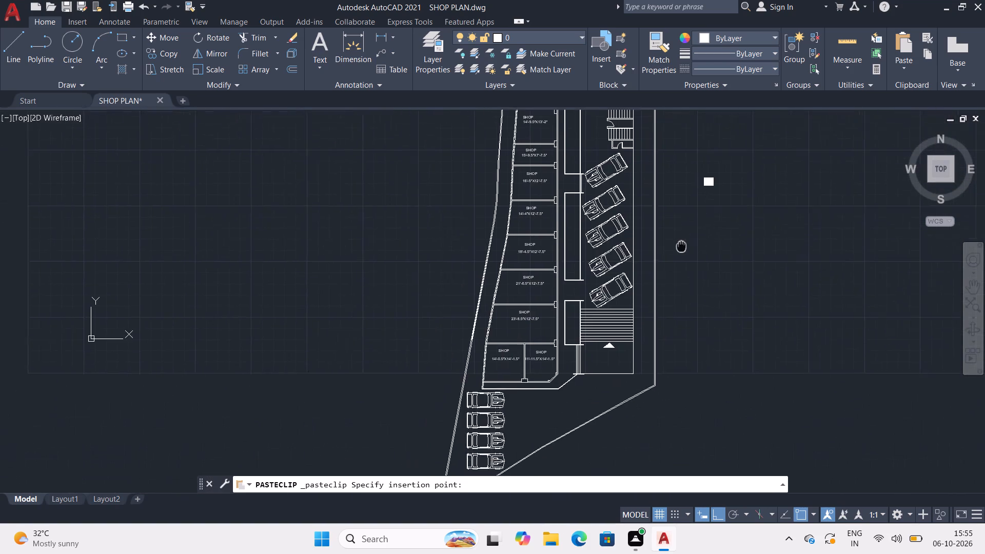
{"action": "middle_click_drag", "start_coordinate": [682, 246], "coordinate": [715, 228]}
{"action": "middle_click_drag", "start_coordinate": [580, 259], "coordinate": [587, 273]}
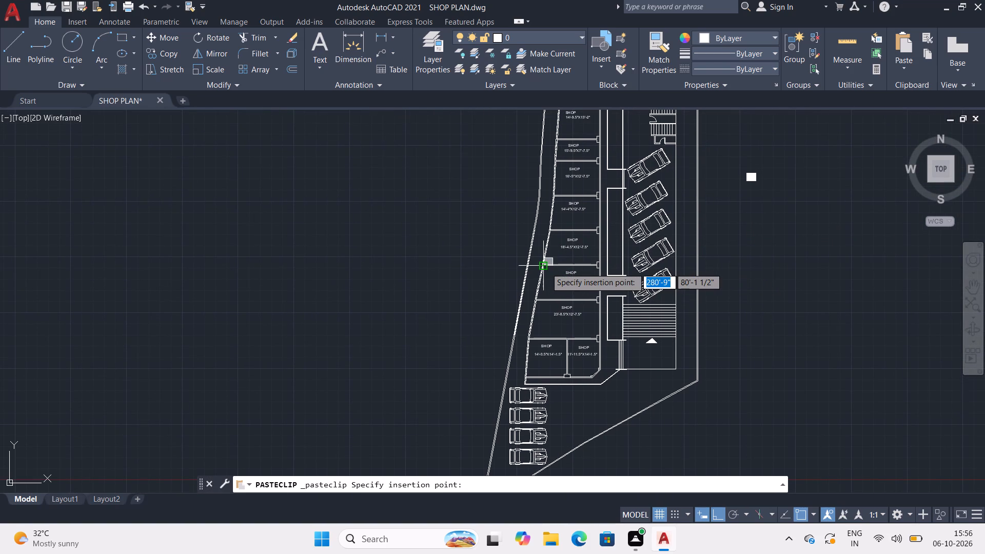
{"action": "scroll", "coordinate": [546, 268], "scroll_direction": "up", "scroll_amount": 3}
{"action": "middle_click_drag", "start_coordinate": [546, 267], "coordinate": [746, 289]}
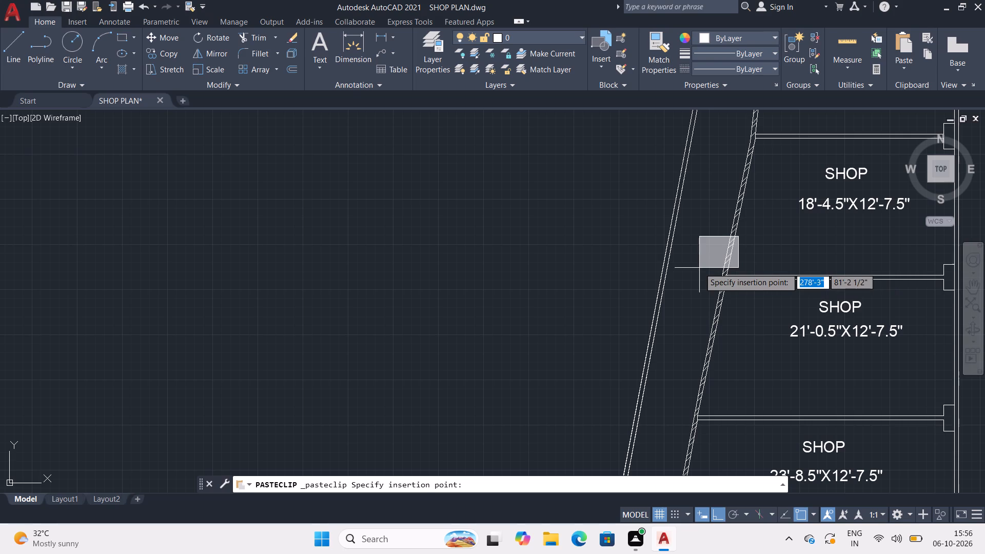
{"action": "left_click", "coordinate": [705, 292]}
Paste two more filled rectangles on the hatched west wall, at the partitions above and below the 23'-8.5"X12'-7.5" shop.
{"action": "scroll", "coordinate": [705, 295], "scroll_direction": "down", "scroll_amount": 4}
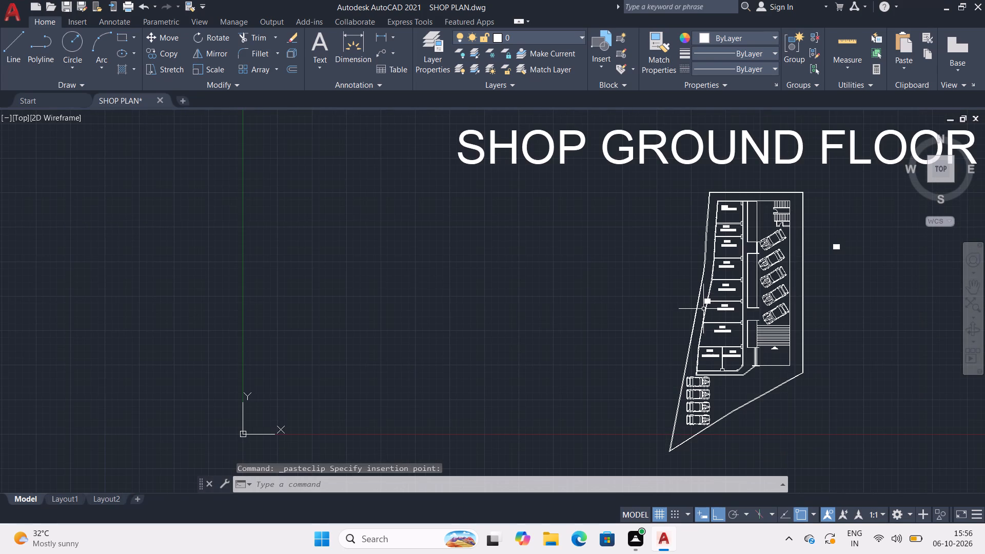
{"action": "key", "text": "ctrl+v"}
{"action": "scroll", "coordinate": [706, 325], "scroll_direction": "up", "scroll_amount": 4}
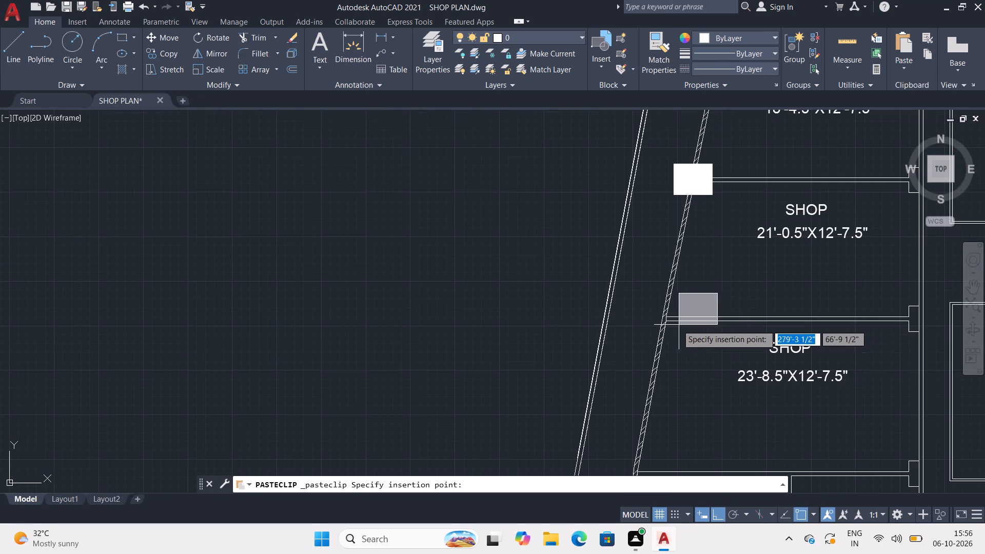
{"action": "left_click", "coordinate": [647, 332]}
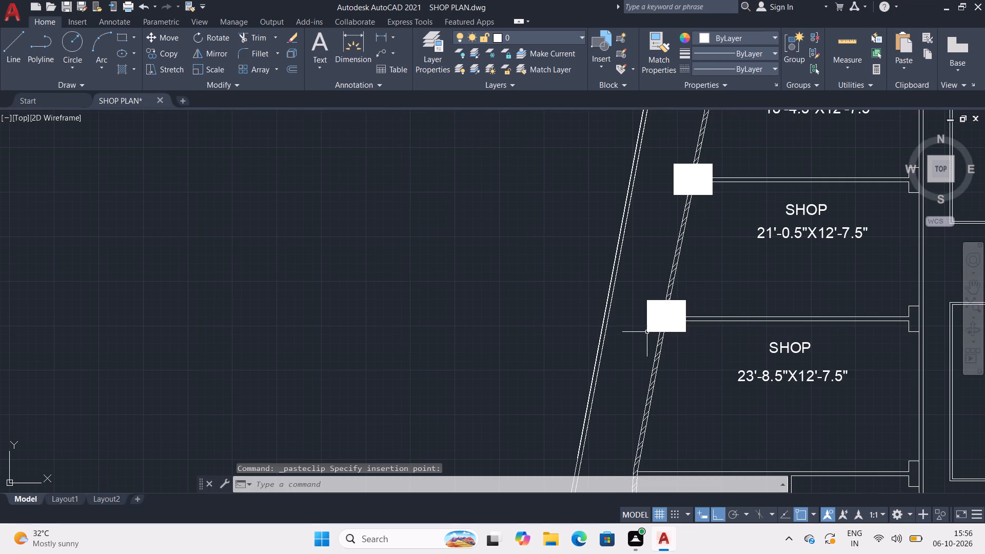
{"action": "key", "text": "ctrl+v"}
{"action": "scroll", "coordinate": [646, 342], "scroll_direction": "down", "scroll_amount": 2}
{"action": "middle_click_drag", "start_coordinate": [640, 395], "coordinate": [637, 323]}
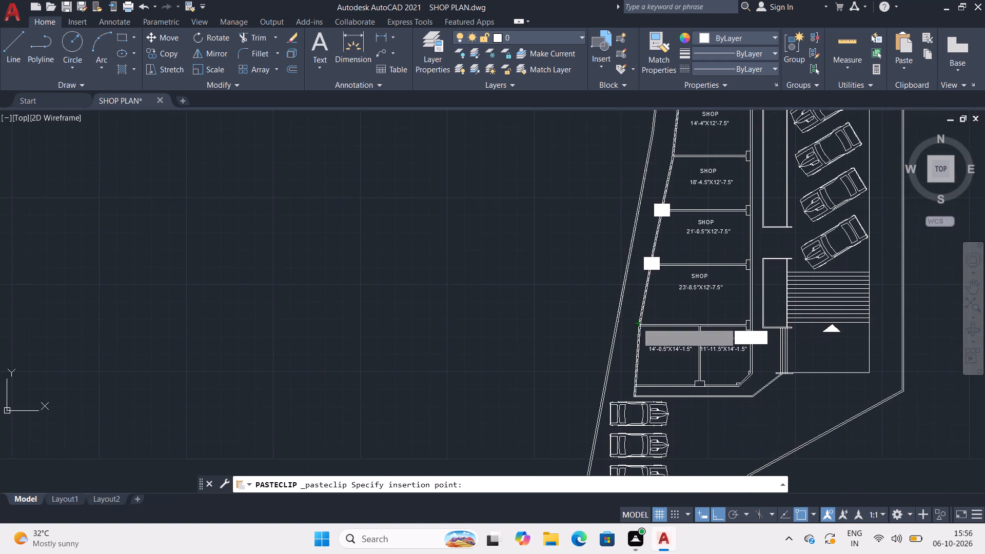
{"action": "scroll", "coordinate": [637, 323], "scroll_direction": "up", "scroll_amount": 4}
{"action": "left_click", "coordinate": [599, 377]}
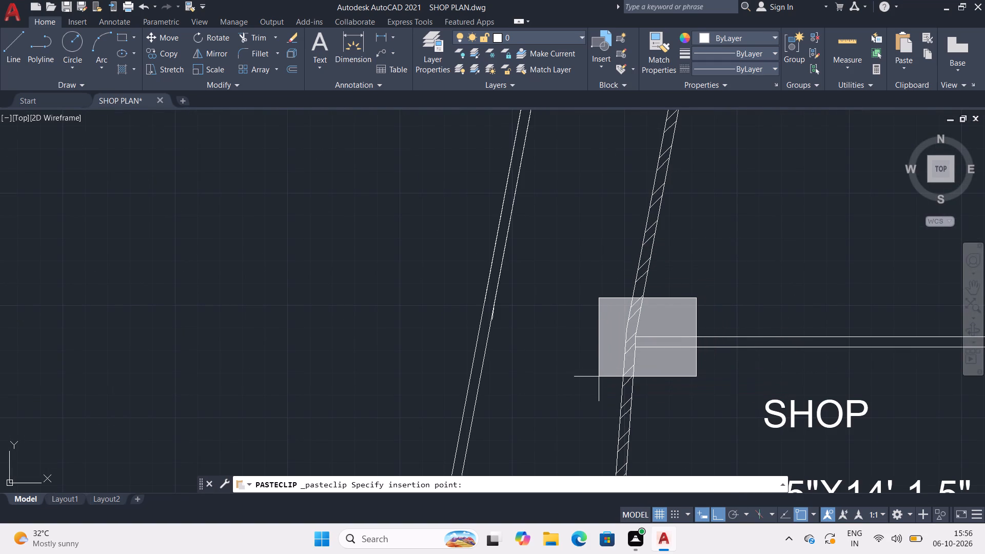
Paste two more filled rectangles on the hatched west wall, at the partitions below and above the 14'-4"X12'-7.5" shop.
{"action": "scroll", "coordinate": [633, 306], "scroll_direction": "down", "scroll_amount": 3}
{"action": "scroll", "coordinate": [643, 251], "scroll_direction": "down", "scroll_amount": 2}
{"action": "middle_click_drag", "start_coordinate": [643, 259], "coordinate": [631, 375]}
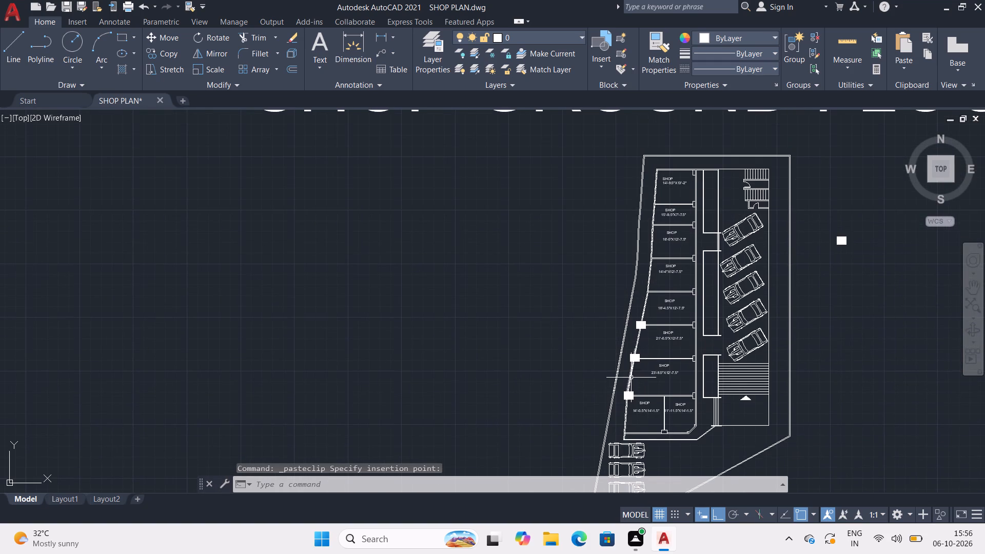
{"action": "key", "text": "ctrl+v"}
{"action": "scroll", "coordinate": [648, 296], "scroll_direction": "up", "scroll_amount": 4}
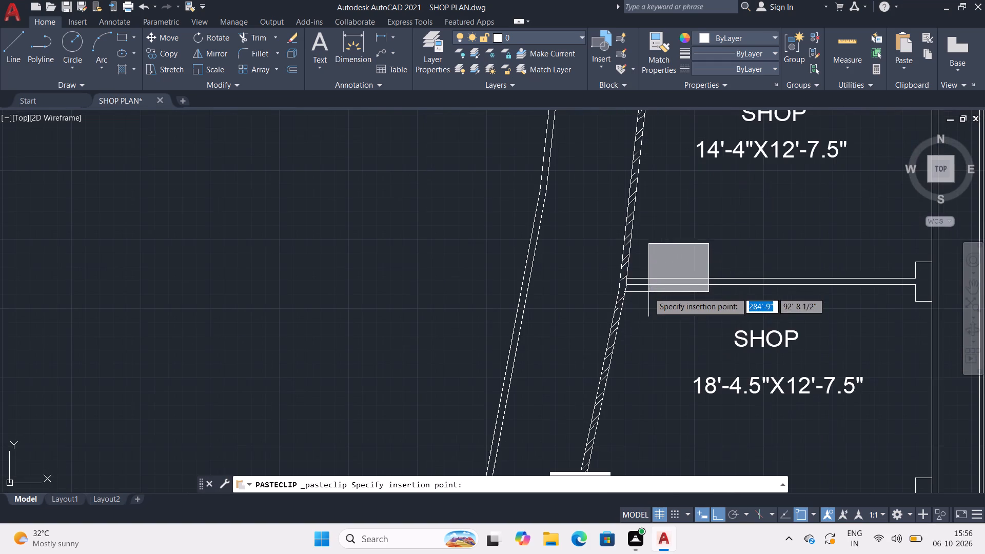
{"action": "left_click", "coordinate": [599, 310]}
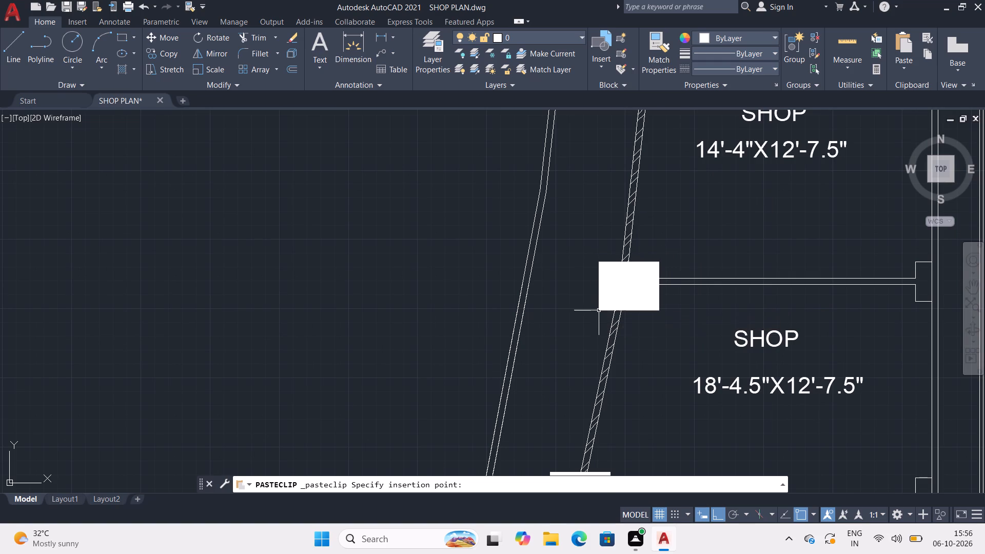
{"action": "middle_click_drag", "start_coordinate": [646, 206], "coordinate": [661, 402]}
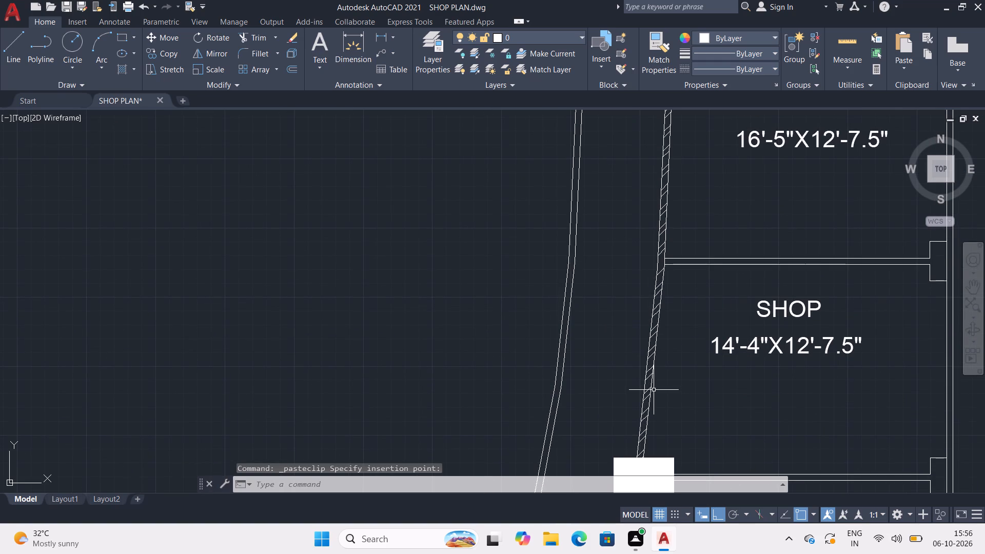
{"action": "key", "text": "ctrl+v"}
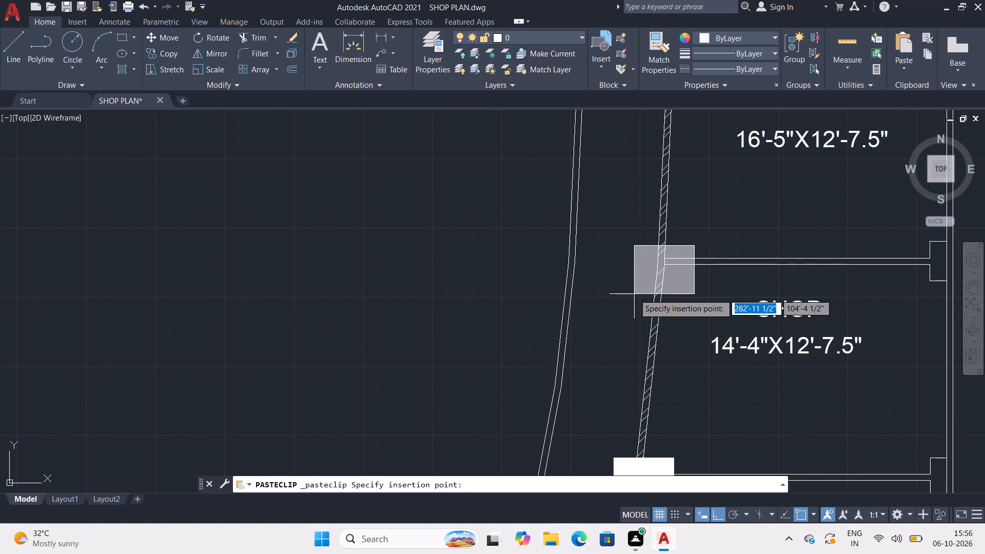
{"action": "left_click", "coordinate": [635, 289]}
Paste filled rectangles on the hatched west wall at the partitions below and above the 15'-9.5"X7'-7.5" shop.
{"action": "middle_click_drag", "start_coordinate": [638, 274], "coordinate": [638, 520]}
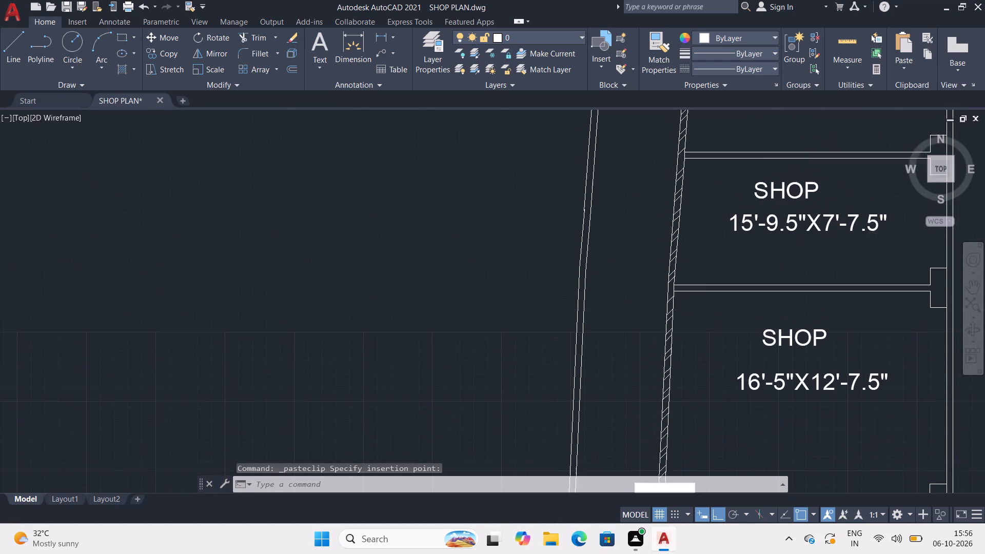
{"action": "middle_click_drag", "start_coordinate": [638, 520], "coordinate": [638, 522]}
{"action": "key", "text": "ctrl+v"}
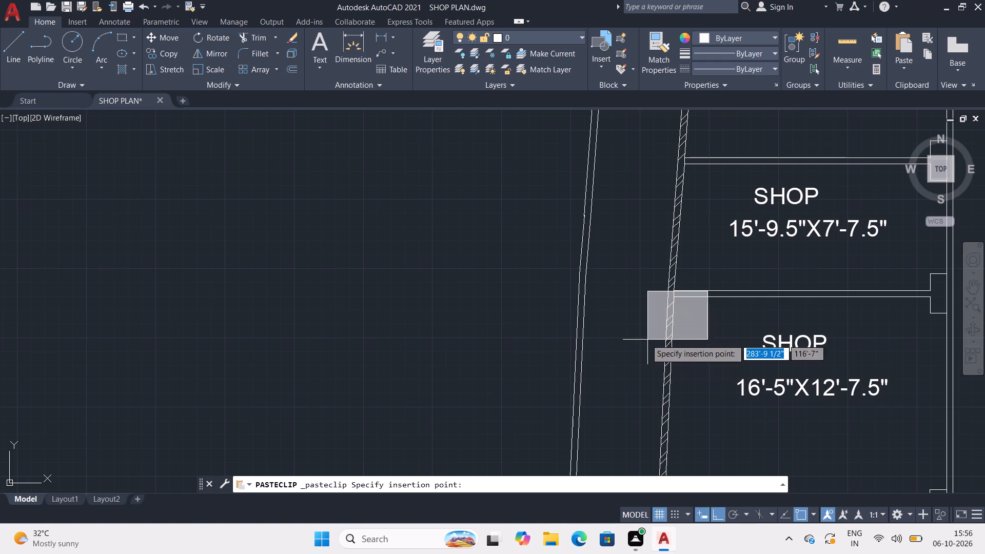
{"action": "left_click", "coordinate": [643, 322]}
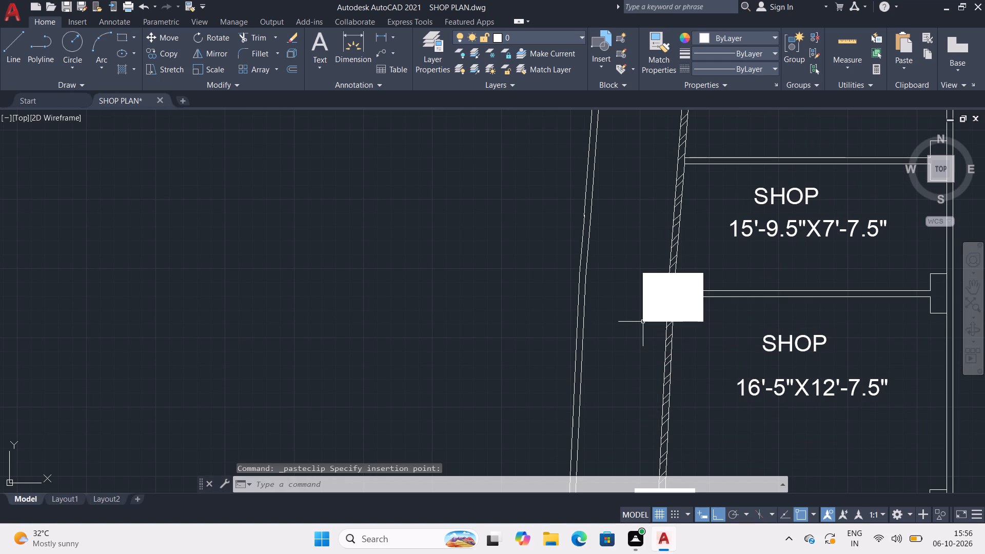
{"action": "key", "text": "ctrl+v"}
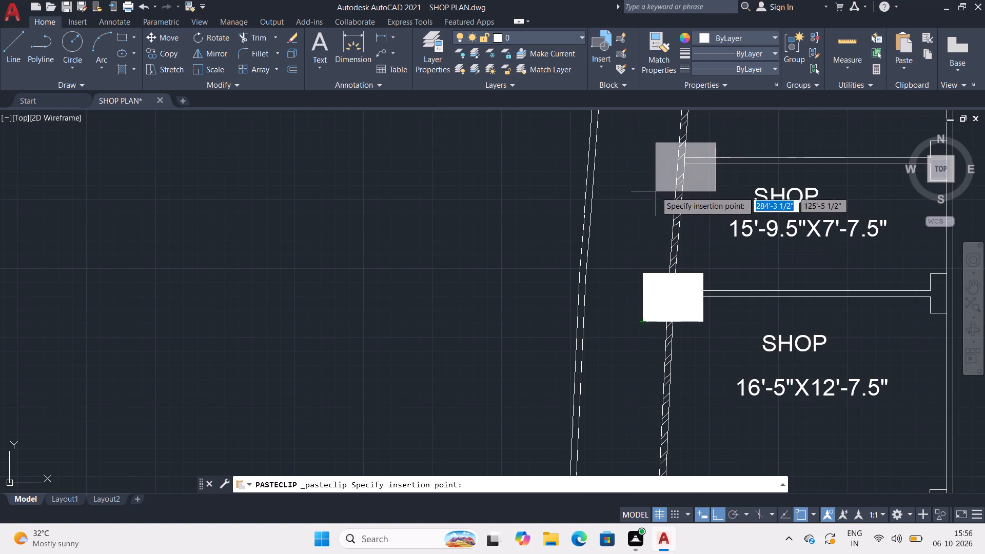
{"action": "left_click", "coordinate": [654, 188]}
Paste a filled rectangle over the northwest corner of the 14'-9.5"X13'-2" shop, where the hatched wall ends.
{"action": "middle_click_drag", "start_coordinate": [654, 188], "coordinate": [653, 340]}
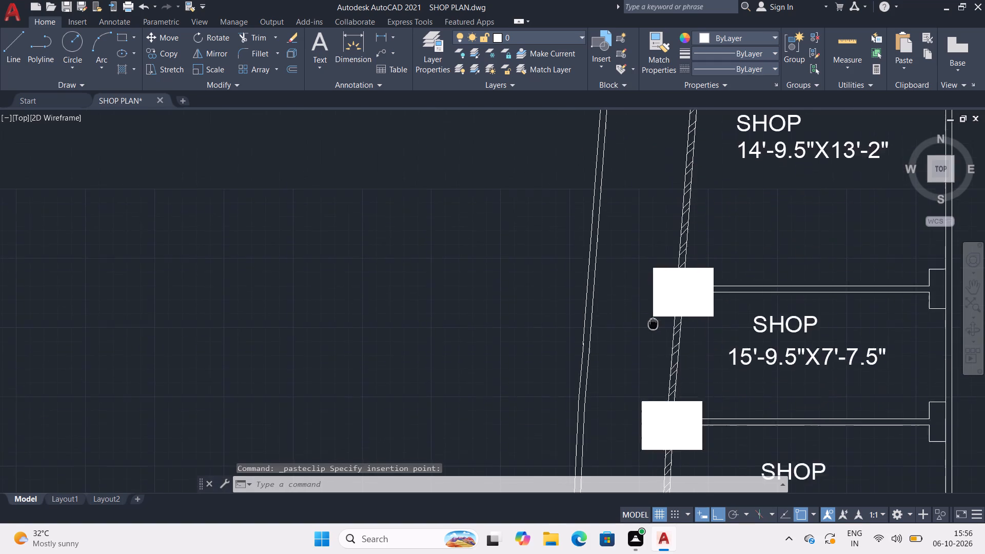
{"action": "middle_click_drag", "start_coordinate": [653, 340], "coordinate": [659, 423]}
{"action": "key", "text": "ctrl+v"}
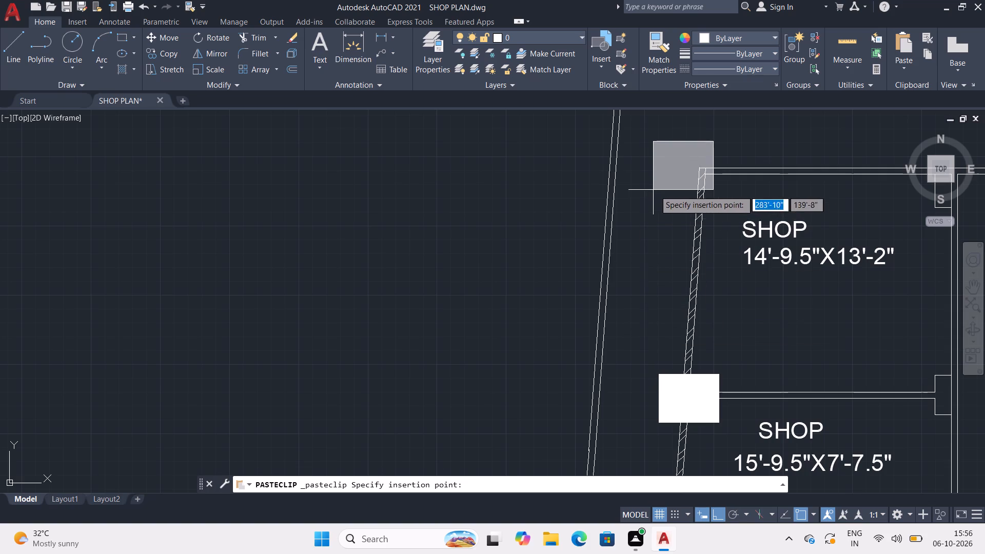
{"action": "left_click", "coordinate": [674, 205]}
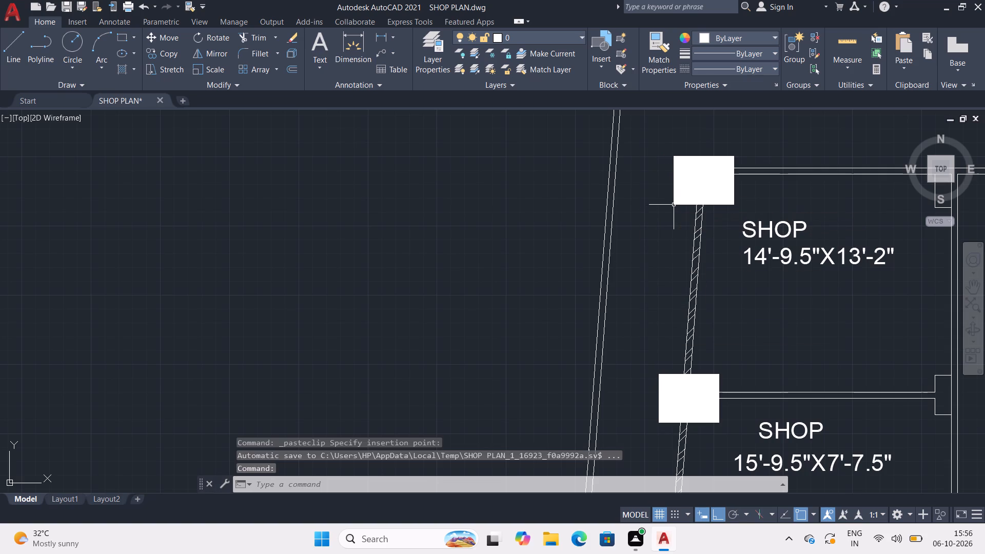
{"action": "key", "text": "Escape"}
{"action": "key", "text": "Escape"}
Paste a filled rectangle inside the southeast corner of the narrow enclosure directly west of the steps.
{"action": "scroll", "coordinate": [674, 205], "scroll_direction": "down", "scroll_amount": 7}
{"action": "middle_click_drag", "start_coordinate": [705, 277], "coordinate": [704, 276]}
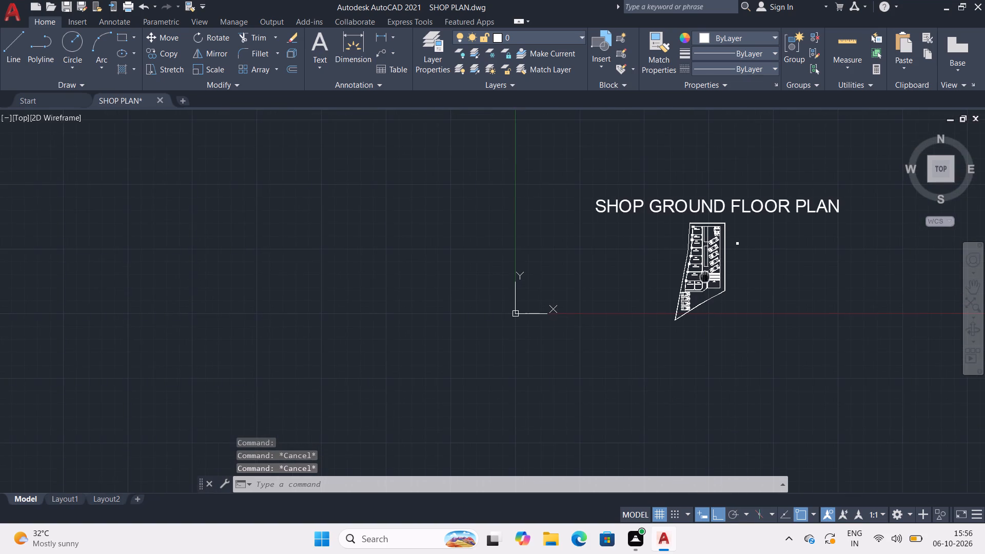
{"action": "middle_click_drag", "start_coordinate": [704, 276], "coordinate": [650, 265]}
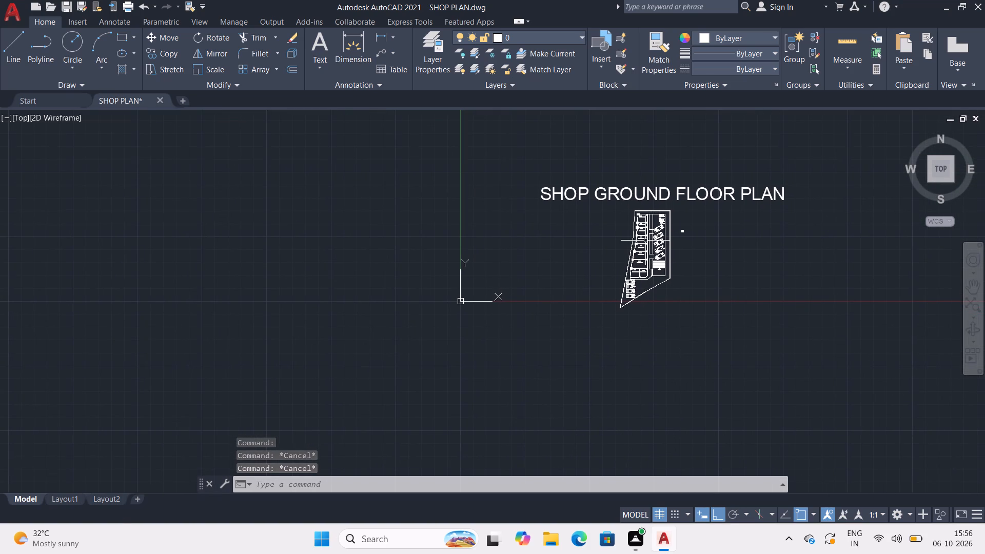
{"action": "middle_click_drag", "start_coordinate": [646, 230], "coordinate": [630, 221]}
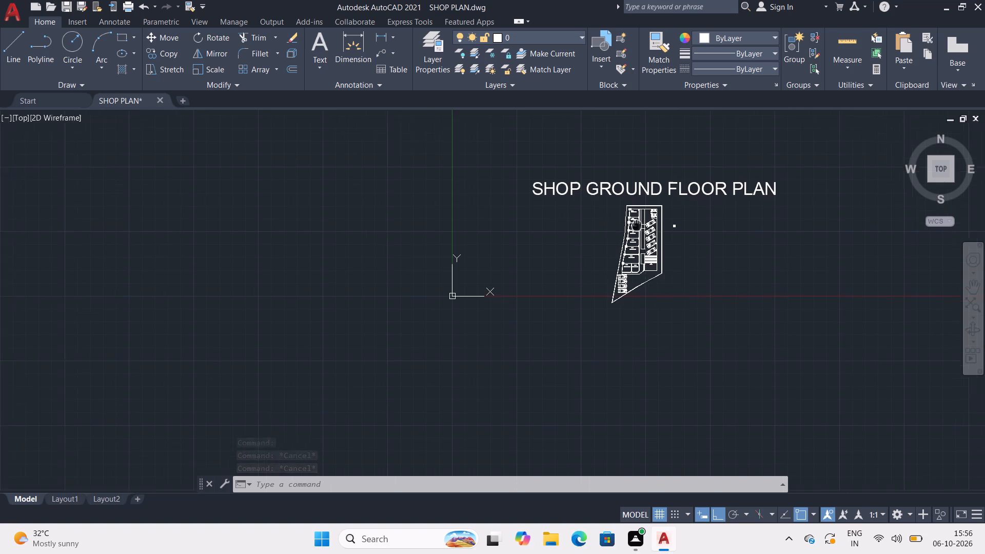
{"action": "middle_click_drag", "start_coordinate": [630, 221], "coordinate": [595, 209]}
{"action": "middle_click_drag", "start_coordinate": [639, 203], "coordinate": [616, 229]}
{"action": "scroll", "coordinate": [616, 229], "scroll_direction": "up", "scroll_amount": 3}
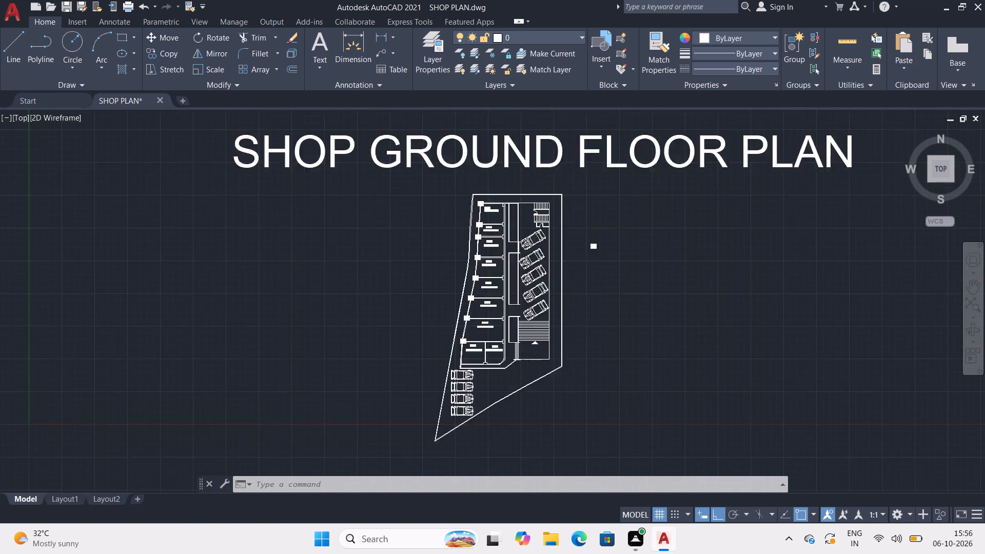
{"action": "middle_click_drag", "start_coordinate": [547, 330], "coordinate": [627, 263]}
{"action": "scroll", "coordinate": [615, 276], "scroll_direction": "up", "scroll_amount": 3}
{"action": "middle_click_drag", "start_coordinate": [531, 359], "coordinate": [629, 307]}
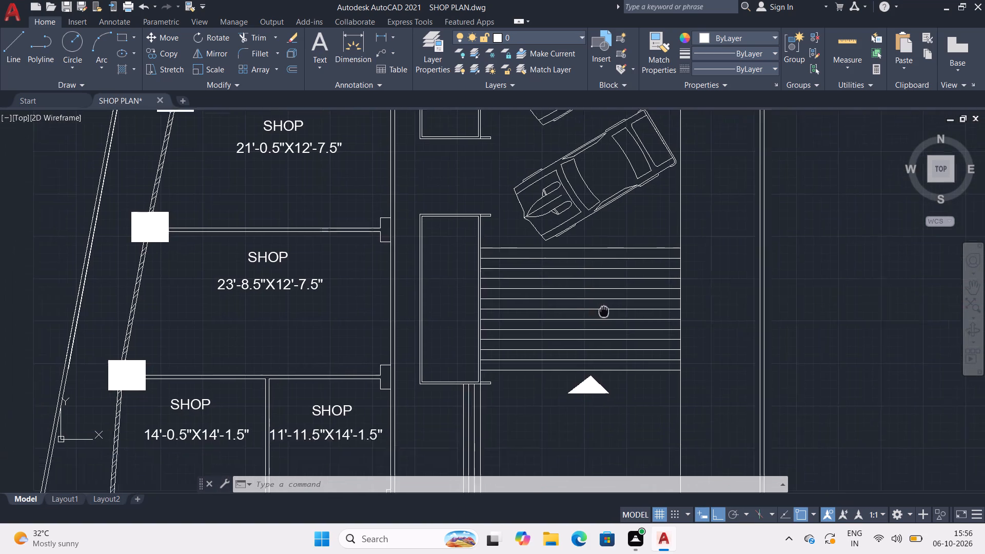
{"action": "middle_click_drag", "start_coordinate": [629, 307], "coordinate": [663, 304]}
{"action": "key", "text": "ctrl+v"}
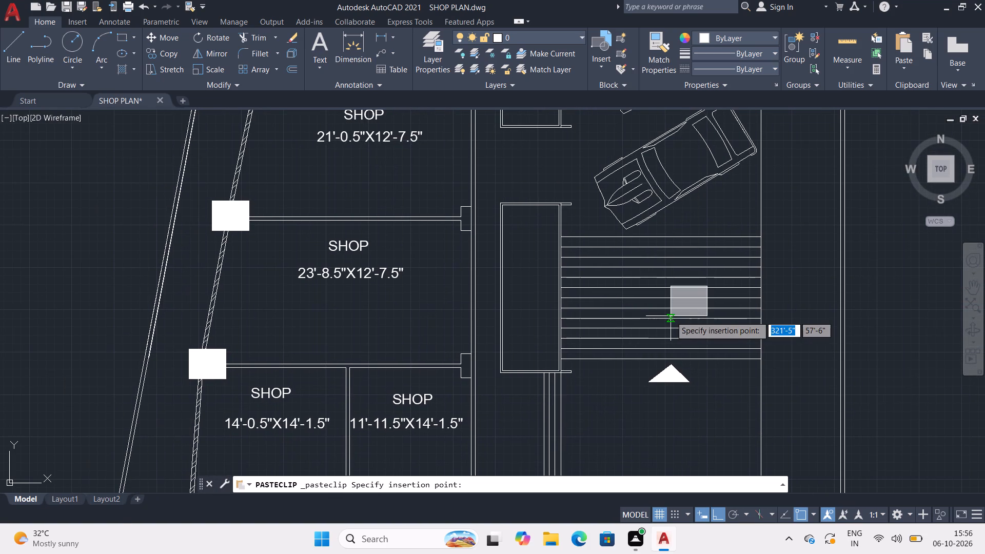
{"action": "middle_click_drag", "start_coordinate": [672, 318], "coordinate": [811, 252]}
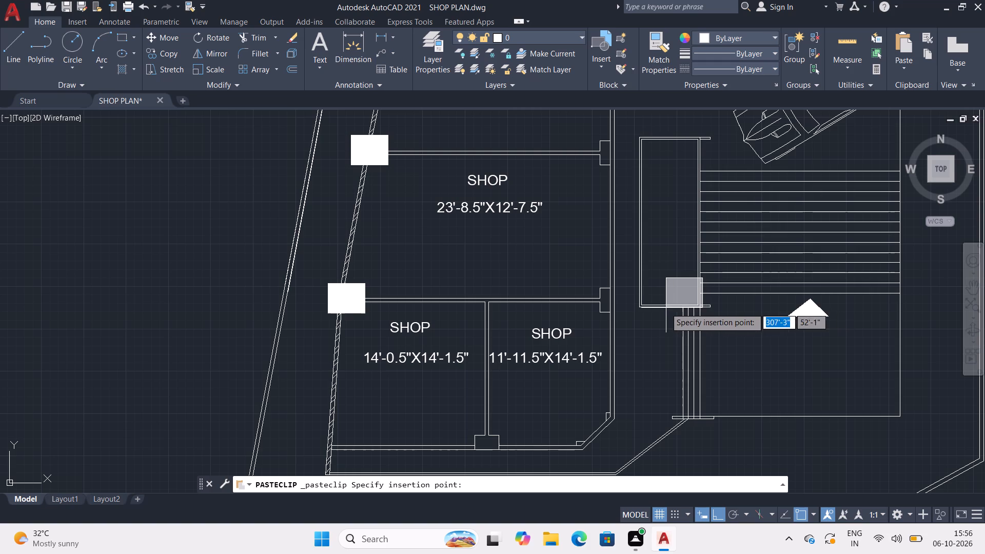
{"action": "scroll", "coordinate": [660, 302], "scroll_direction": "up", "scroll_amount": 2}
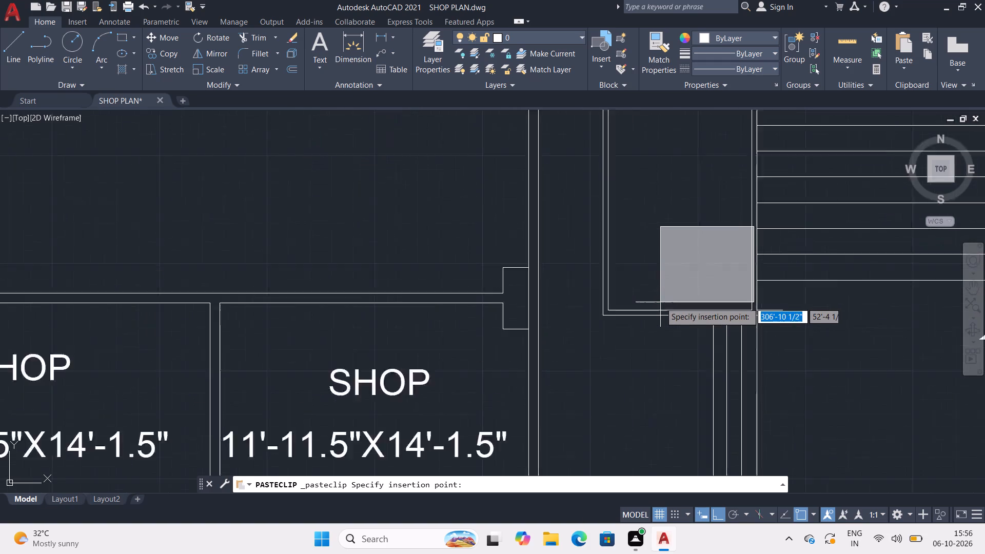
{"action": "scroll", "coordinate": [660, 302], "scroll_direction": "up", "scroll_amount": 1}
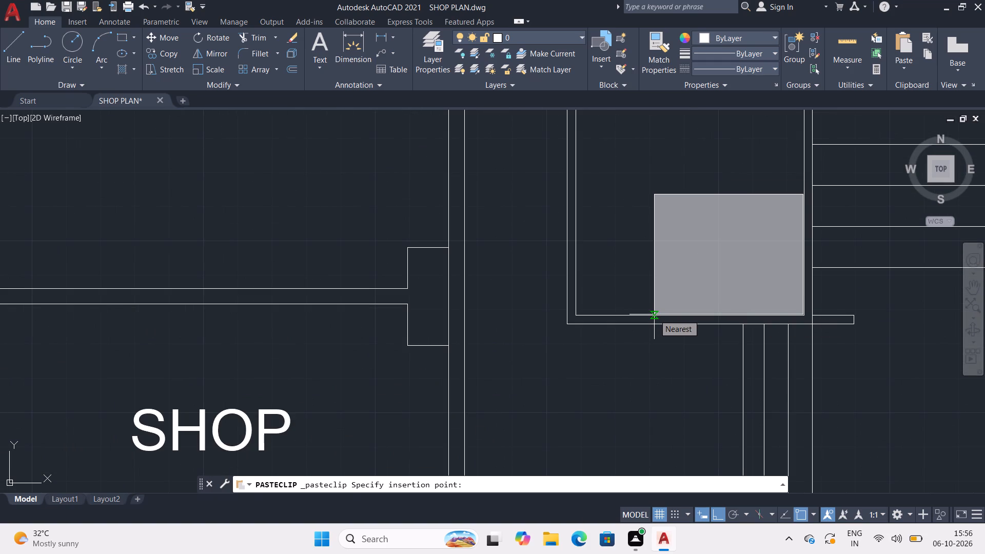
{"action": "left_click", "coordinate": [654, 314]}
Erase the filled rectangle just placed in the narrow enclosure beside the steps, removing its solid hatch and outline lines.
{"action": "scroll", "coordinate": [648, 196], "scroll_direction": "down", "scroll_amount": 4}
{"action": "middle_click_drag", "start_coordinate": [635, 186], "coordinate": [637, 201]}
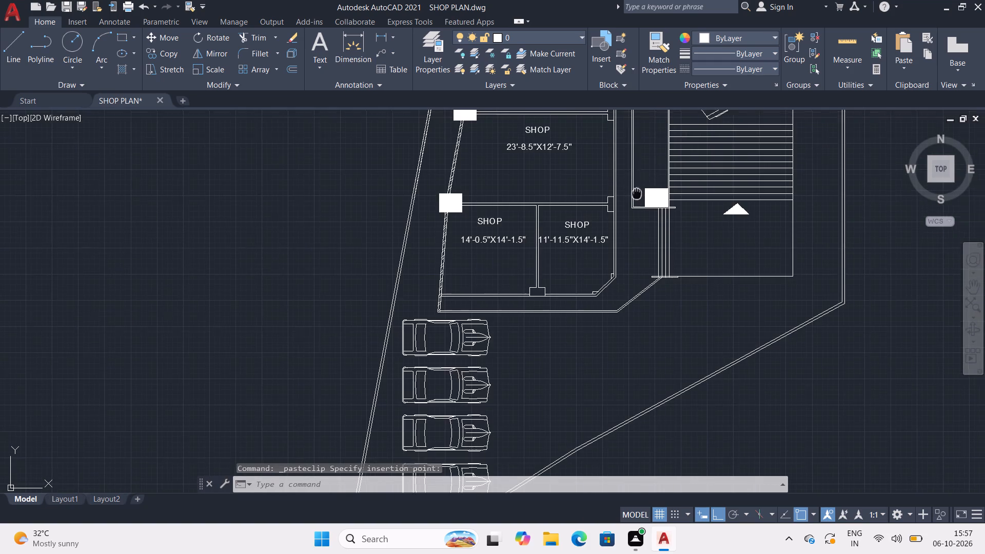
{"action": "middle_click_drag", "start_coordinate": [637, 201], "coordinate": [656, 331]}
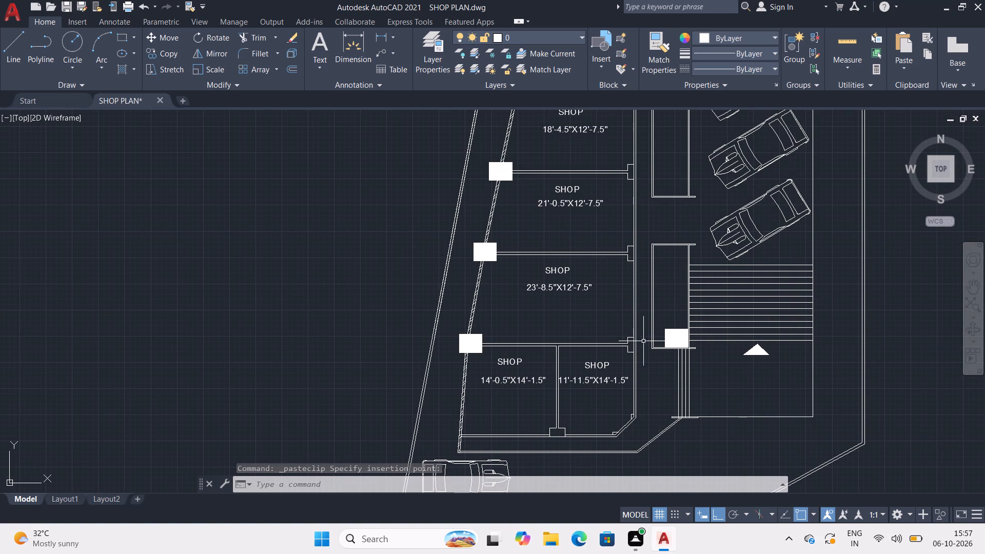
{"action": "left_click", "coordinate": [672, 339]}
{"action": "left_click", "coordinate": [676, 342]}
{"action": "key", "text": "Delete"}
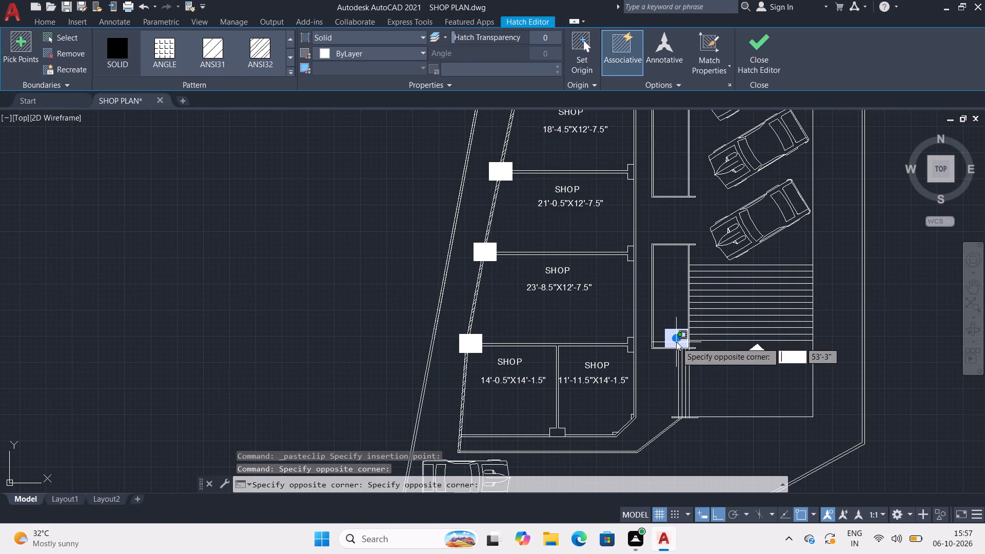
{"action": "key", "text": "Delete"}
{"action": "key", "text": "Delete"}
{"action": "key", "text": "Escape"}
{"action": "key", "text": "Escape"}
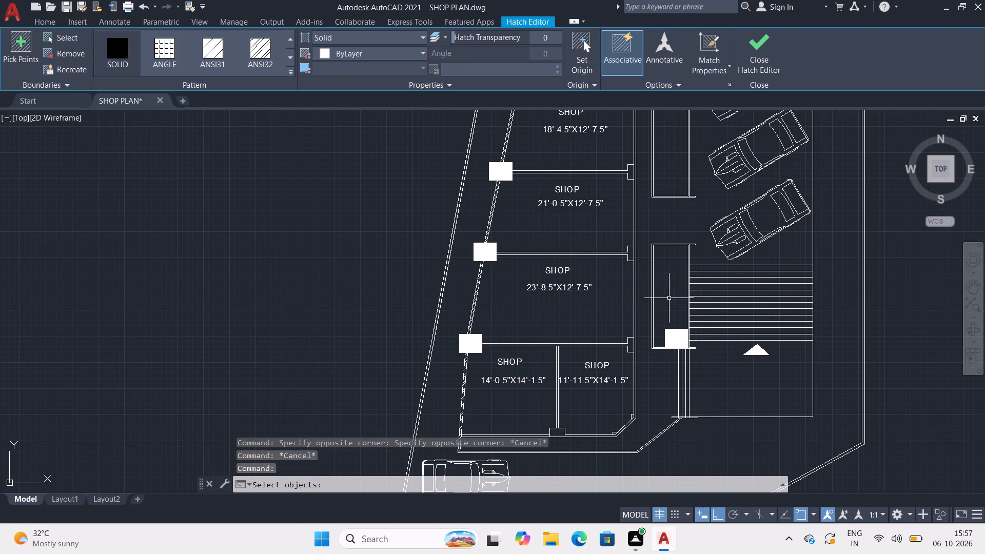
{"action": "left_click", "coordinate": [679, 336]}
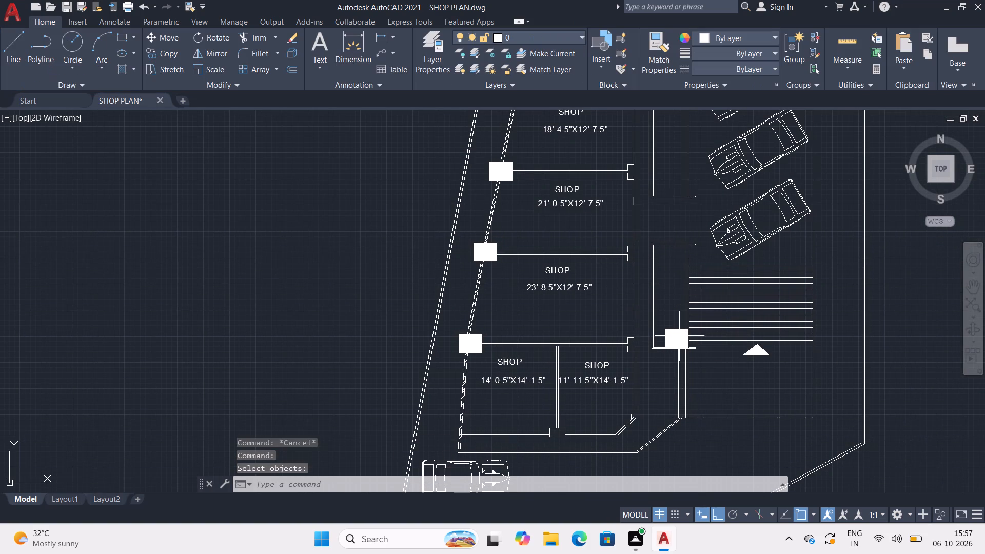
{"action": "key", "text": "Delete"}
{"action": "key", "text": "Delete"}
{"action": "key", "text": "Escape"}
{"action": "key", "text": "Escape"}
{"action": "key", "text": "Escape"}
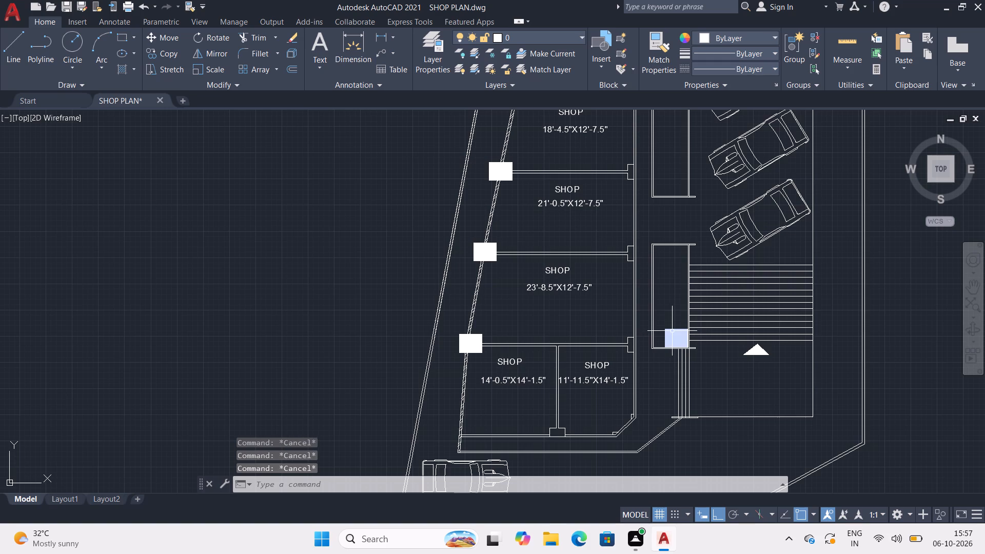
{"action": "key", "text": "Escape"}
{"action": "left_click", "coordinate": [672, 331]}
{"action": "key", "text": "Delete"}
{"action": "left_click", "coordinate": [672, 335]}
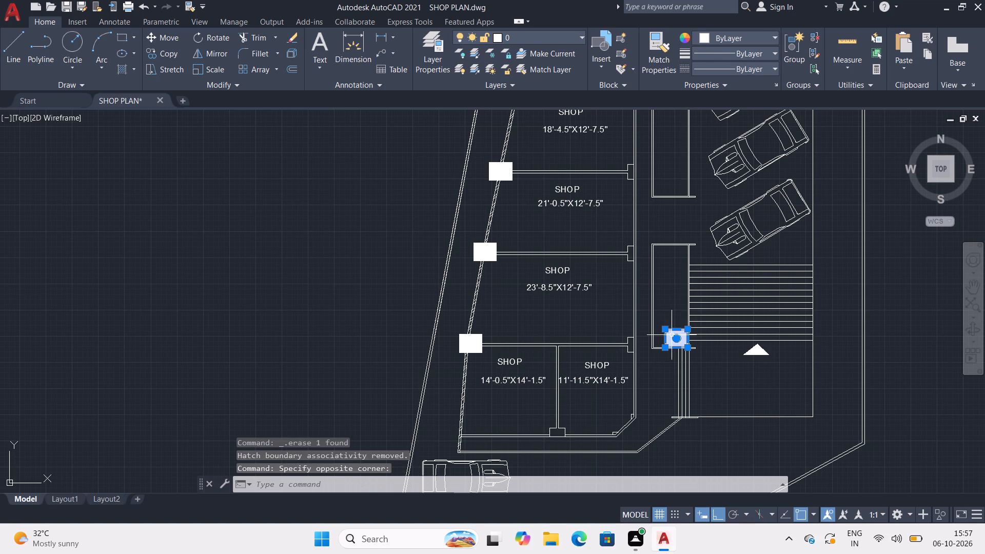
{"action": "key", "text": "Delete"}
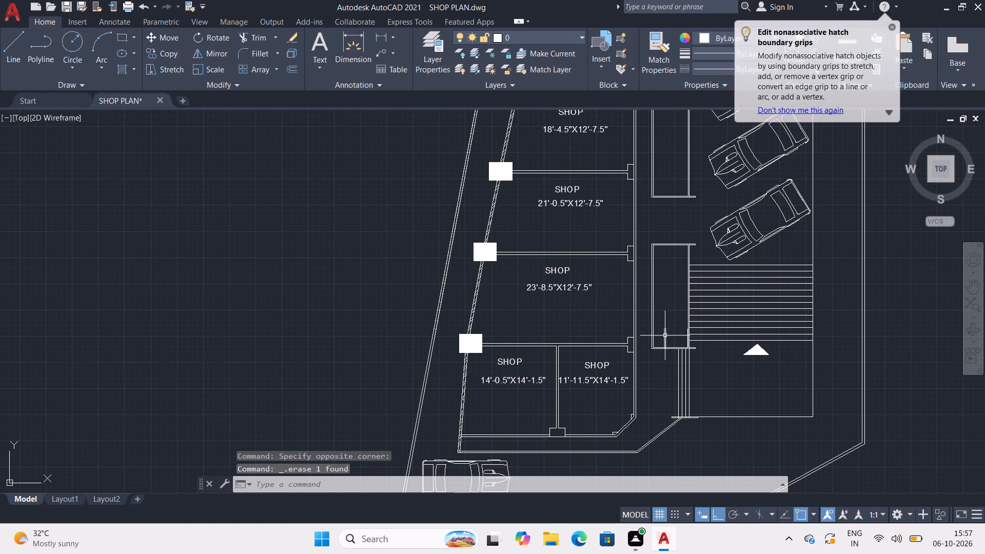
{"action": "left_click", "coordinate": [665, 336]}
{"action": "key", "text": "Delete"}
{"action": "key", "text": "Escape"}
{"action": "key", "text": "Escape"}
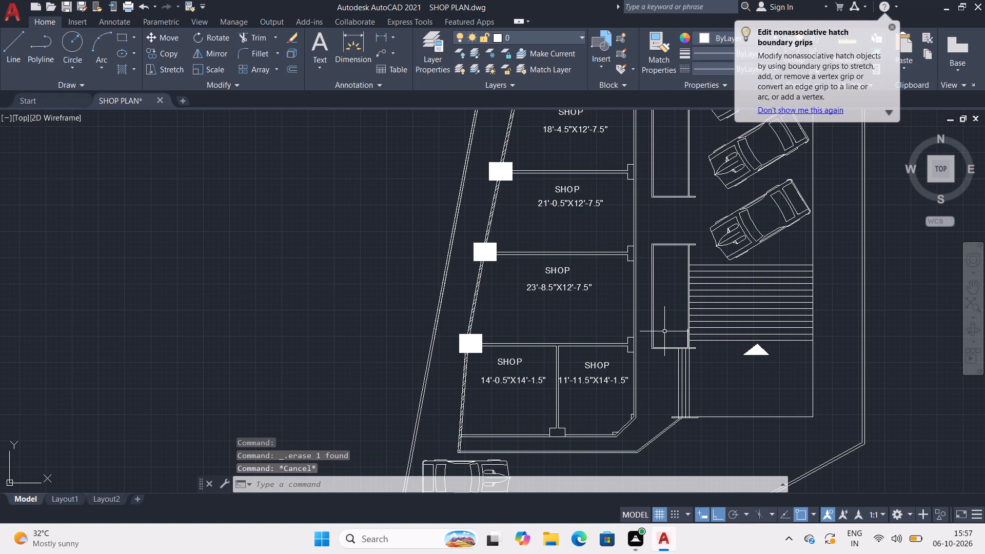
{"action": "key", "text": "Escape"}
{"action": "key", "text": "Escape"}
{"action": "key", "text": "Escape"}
Erase the original filled rectangle, hatch and outline, standing outside the plan east of the site boundary.
{"action": "scroll", "coordinate": [664, 331], "scroll_direction": "down", "scroll_amount": 3}
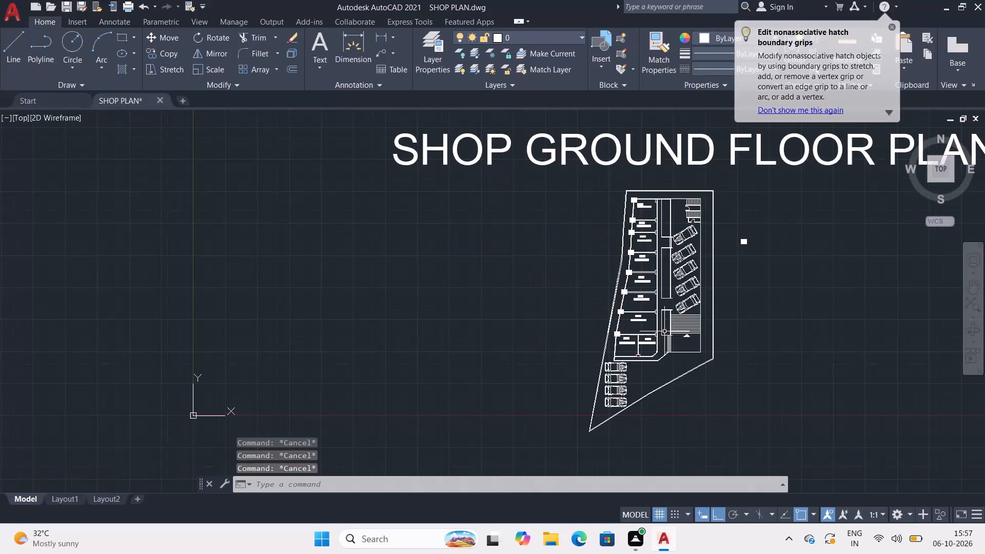
{"action": "middle_click_drag", "start_coordinate": [664, 331], "coordinate": [555, 318]}
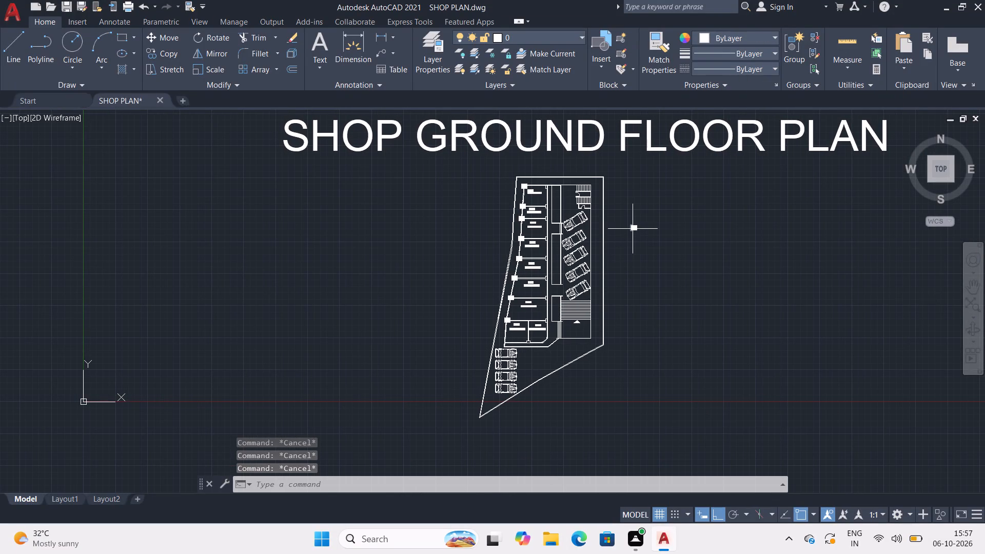
{"action": "left_click", "coordinate": [633, 229]}
{"action": "left_click_drag", "start_coordinate": [642, 226], "coordinate": [641, 236]}
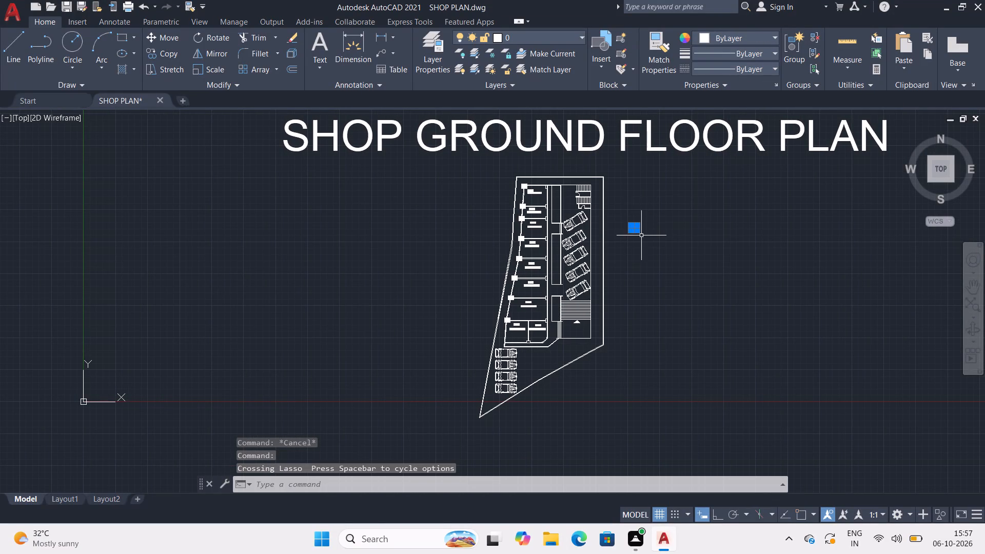
{"action": "key", "text": "Delete"}
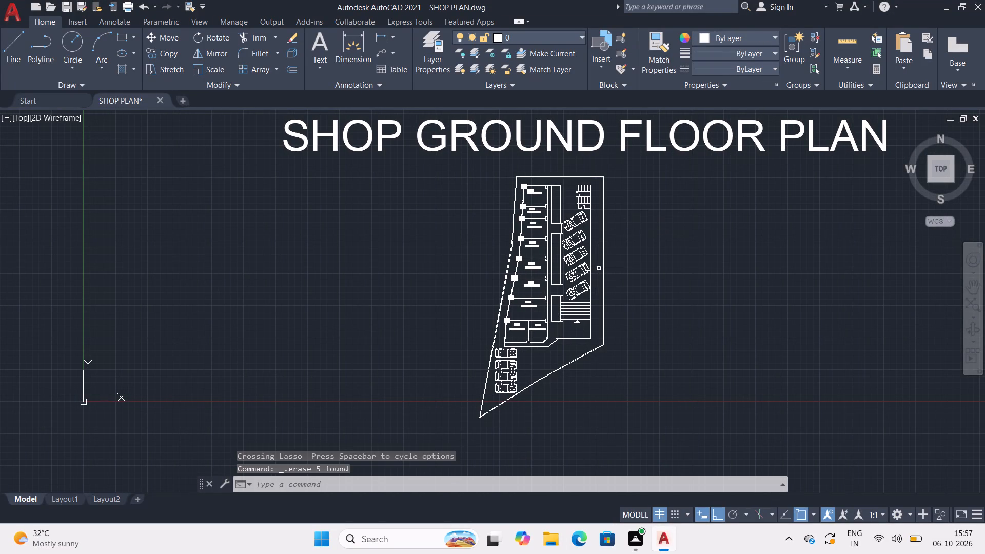
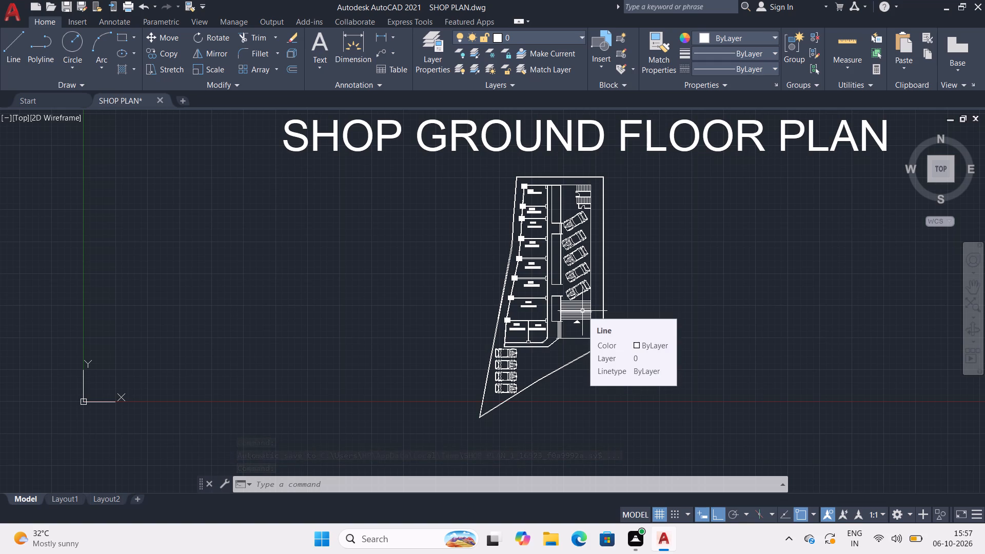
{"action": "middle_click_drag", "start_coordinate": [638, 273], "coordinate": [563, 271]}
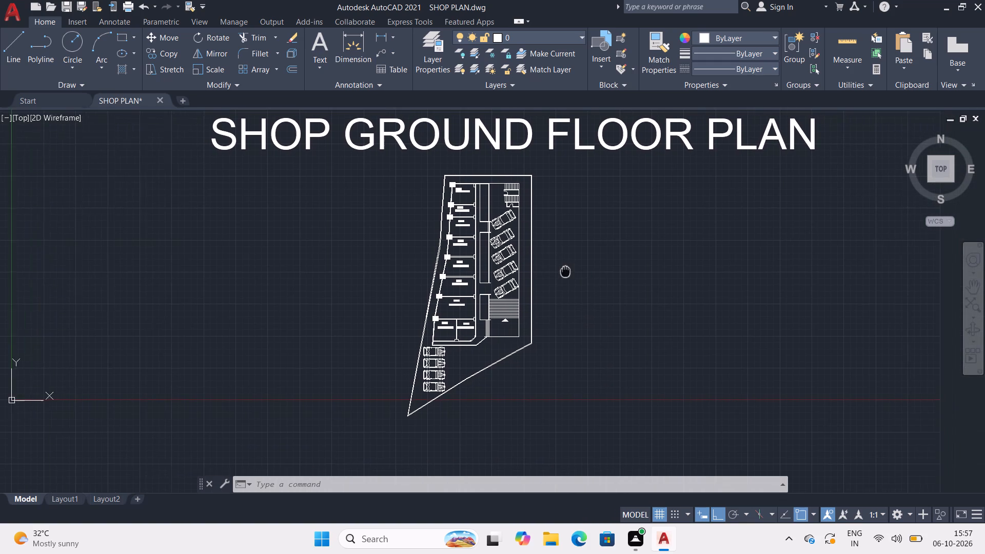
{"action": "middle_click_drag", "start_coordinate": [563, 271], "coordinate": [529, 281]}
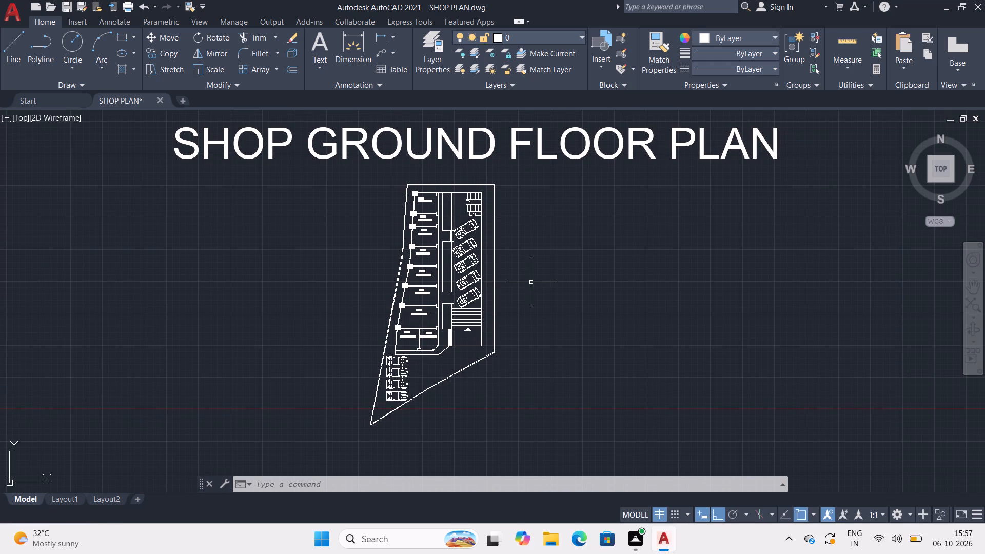
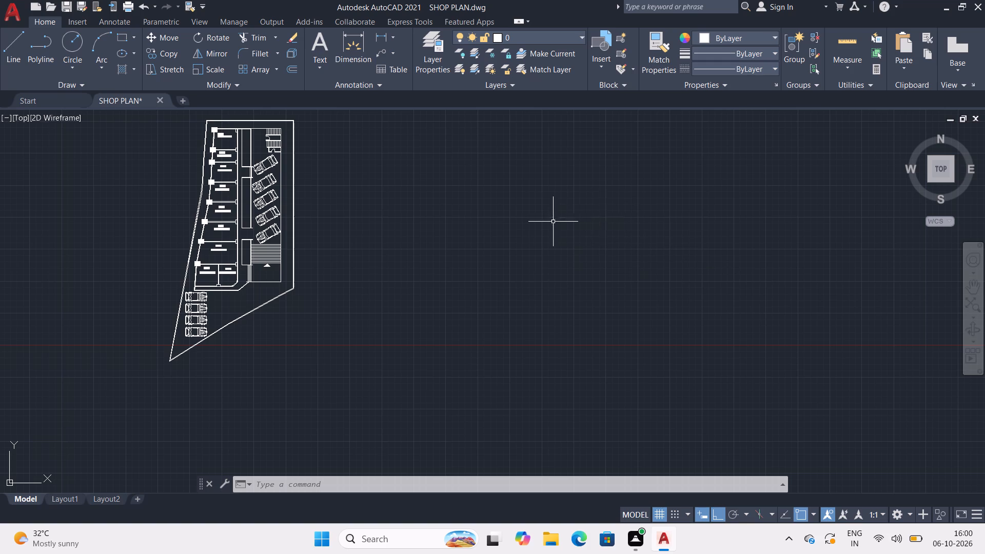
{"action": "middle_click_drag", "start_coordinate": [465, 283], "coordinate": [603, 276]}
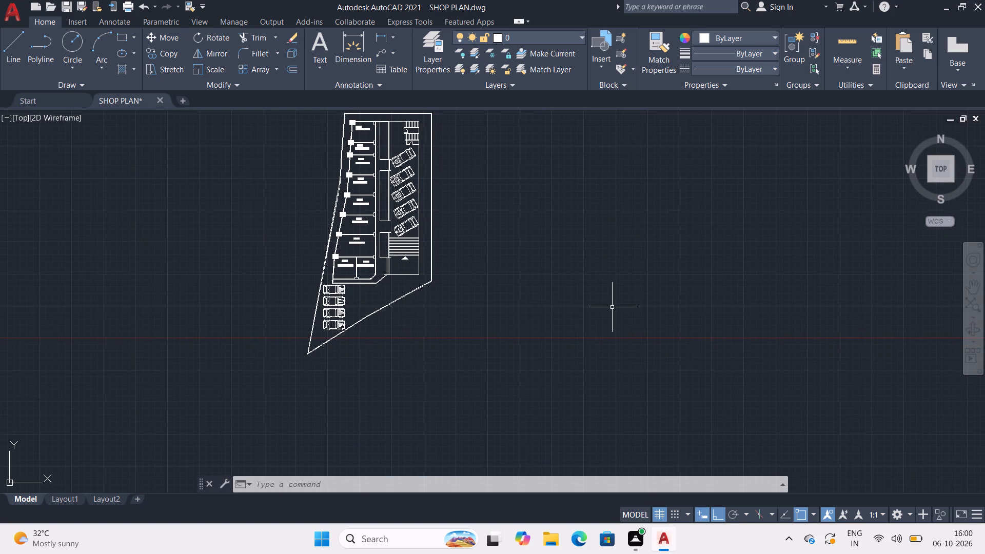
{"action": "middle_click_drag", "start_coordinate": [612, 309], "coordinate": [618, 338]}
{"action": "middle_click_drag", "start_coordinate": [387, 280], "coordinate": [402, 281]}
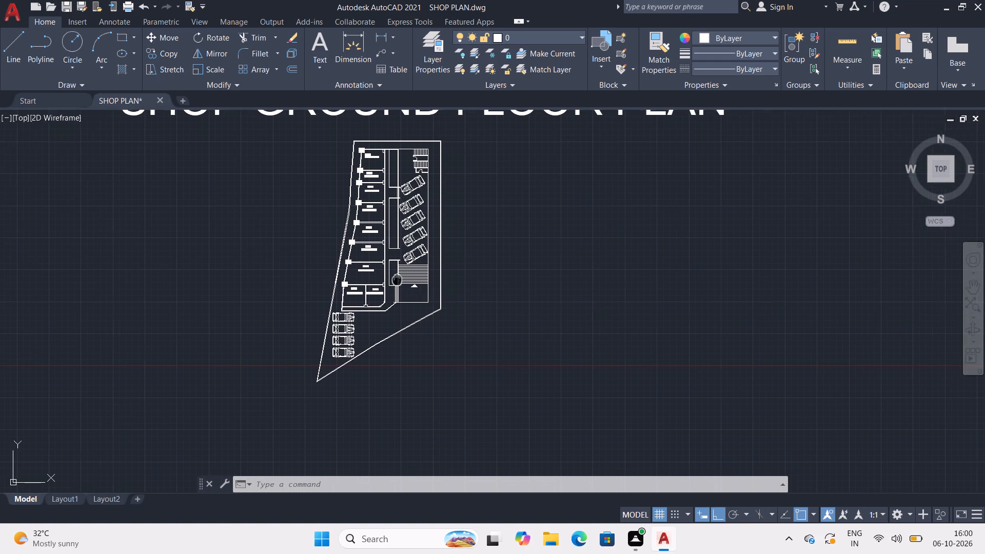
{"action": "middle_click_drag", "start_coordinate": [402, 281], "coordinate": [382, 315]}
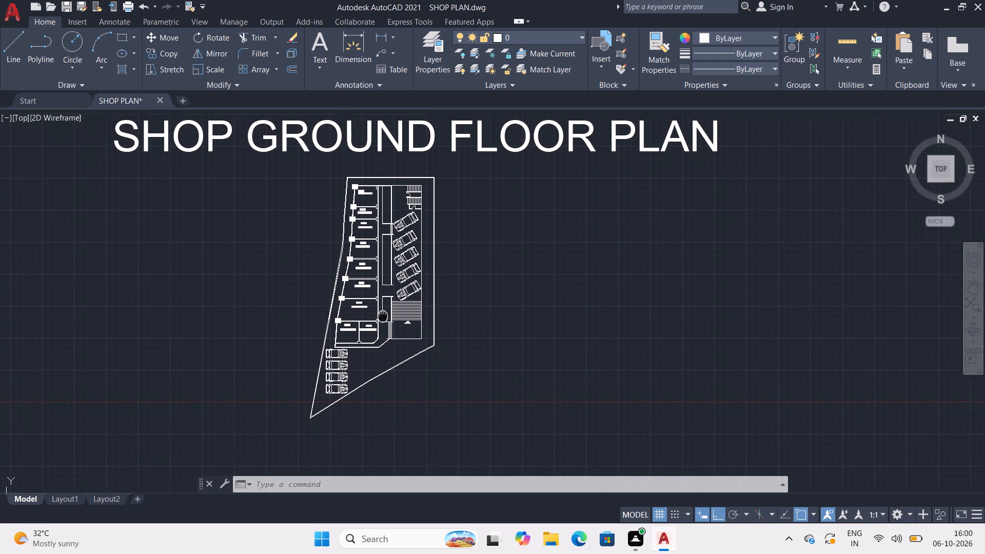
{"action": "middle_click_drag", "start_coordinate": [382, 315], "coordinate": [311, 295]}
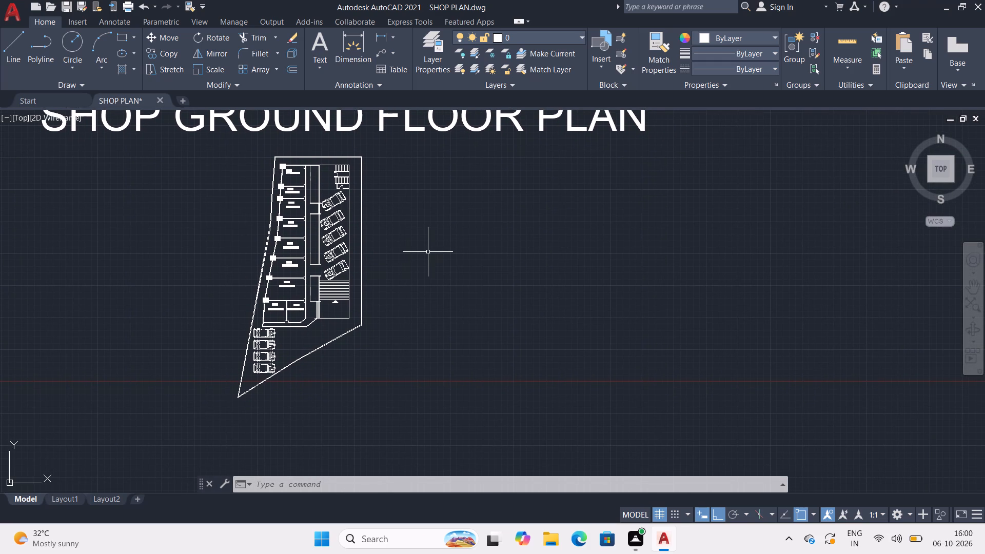
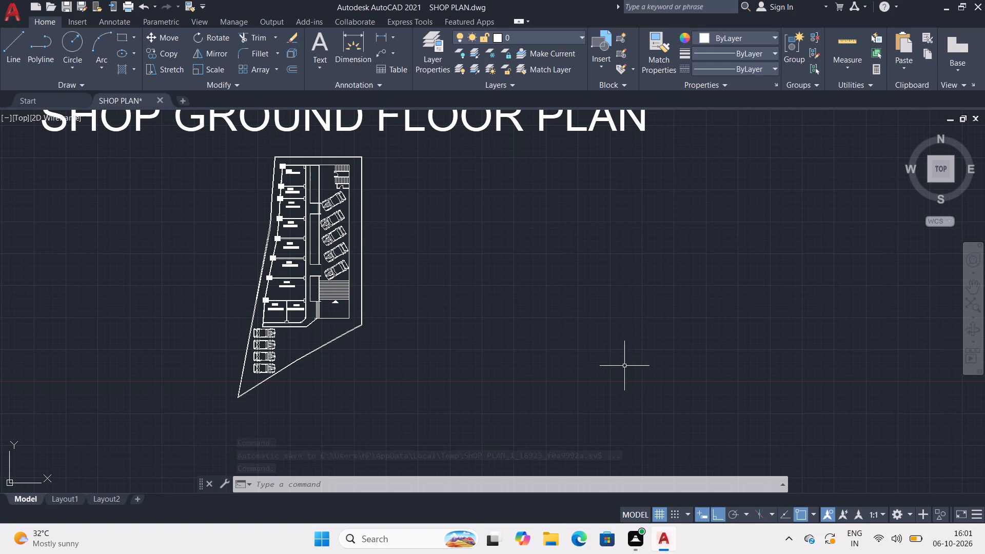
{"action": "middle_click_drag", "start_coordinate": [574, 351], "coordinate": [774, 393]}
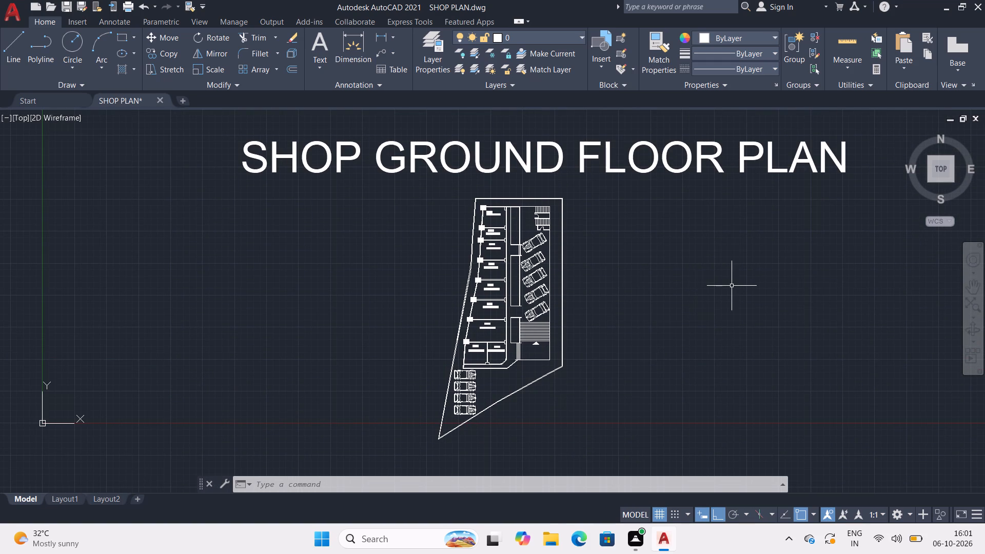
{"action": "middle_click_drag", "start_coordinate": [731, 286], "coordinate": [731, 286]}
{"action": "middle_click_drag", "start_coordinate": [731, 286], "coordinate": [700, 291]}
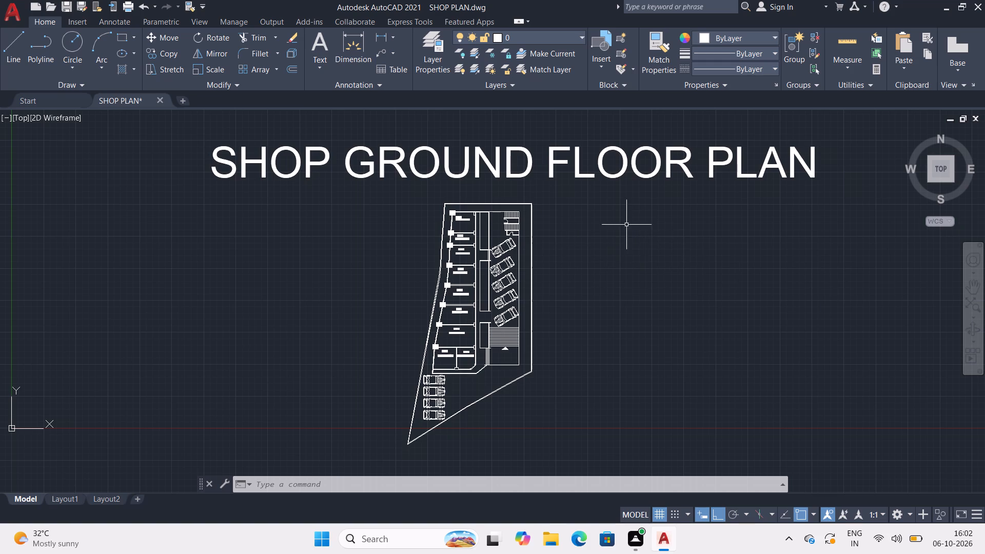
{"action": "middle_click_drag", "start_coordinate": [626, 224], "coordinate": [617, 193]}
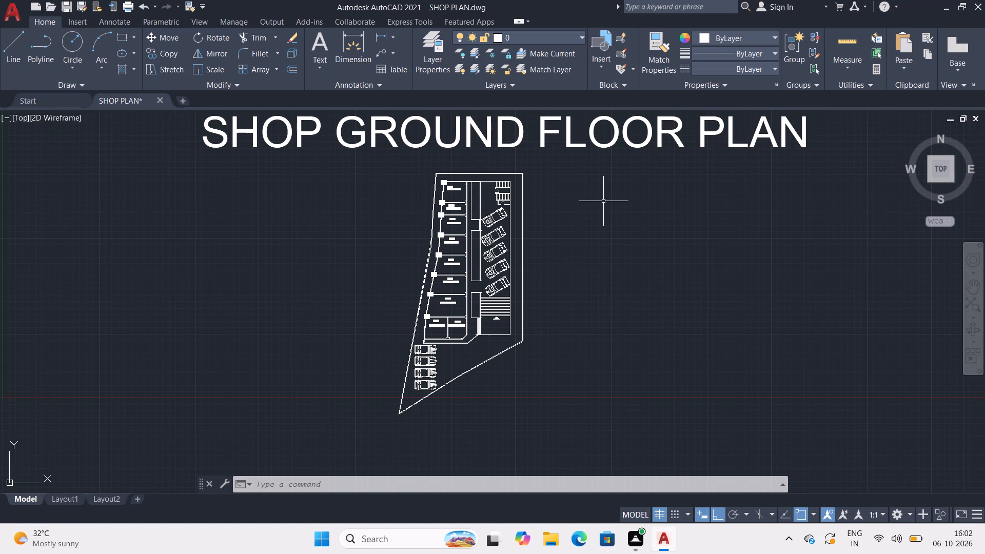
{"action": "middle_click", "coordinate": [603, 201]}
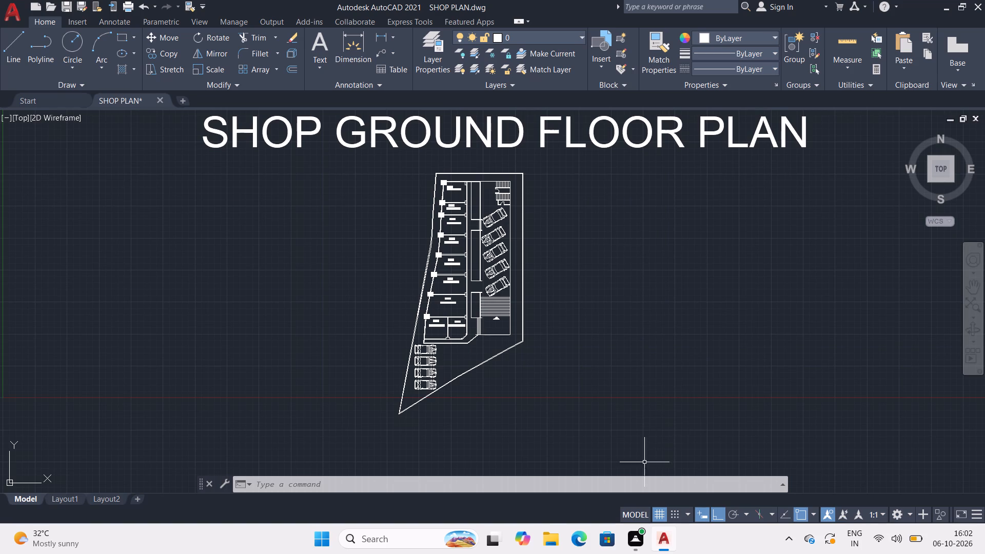
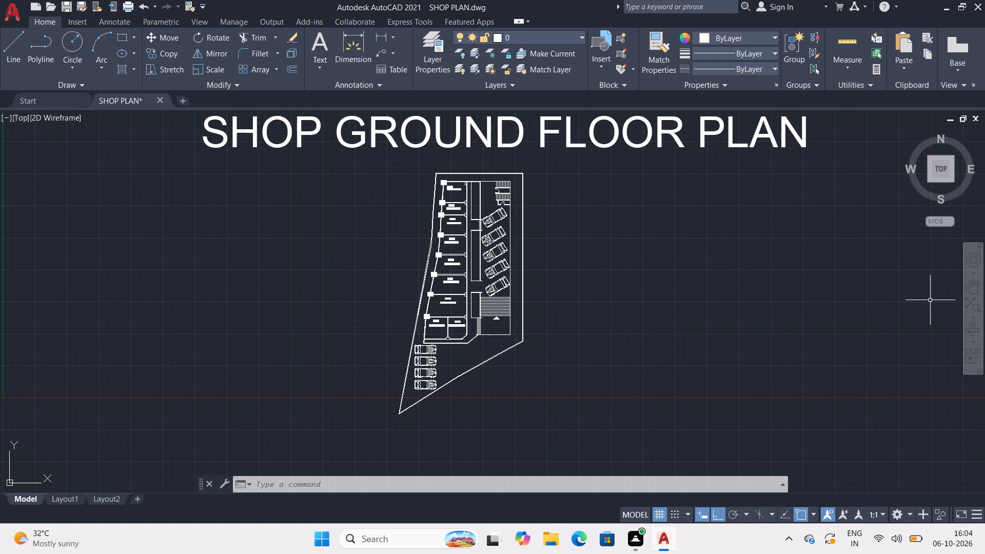
Examine the column-lined shop units, the corridor and the angled parked cars on the ground floor plan.
{"action": "middle_click", "coordinate": [770, 319]}
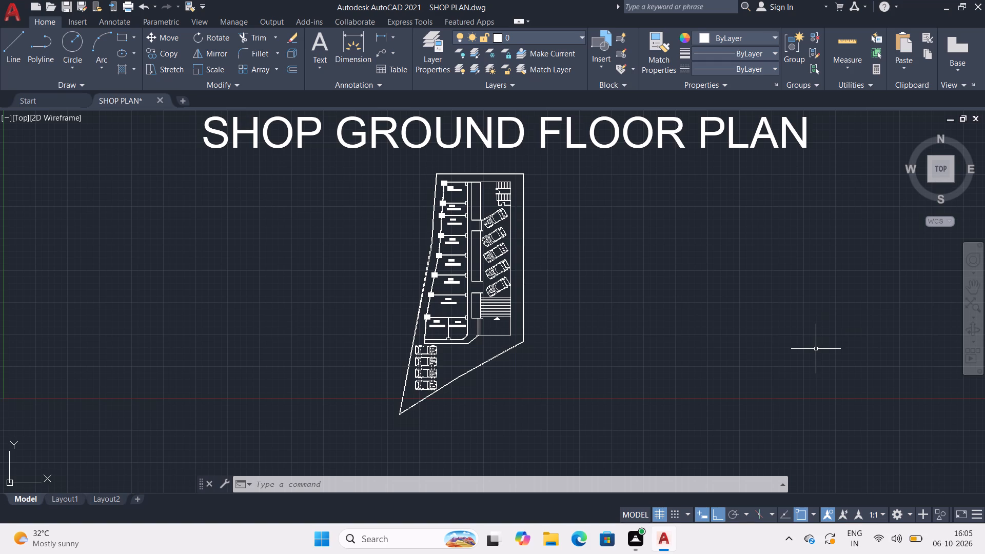
{"action": "middle_click_drag", "start_coordinate": [816, 349], "coordinate": [855, 358]}
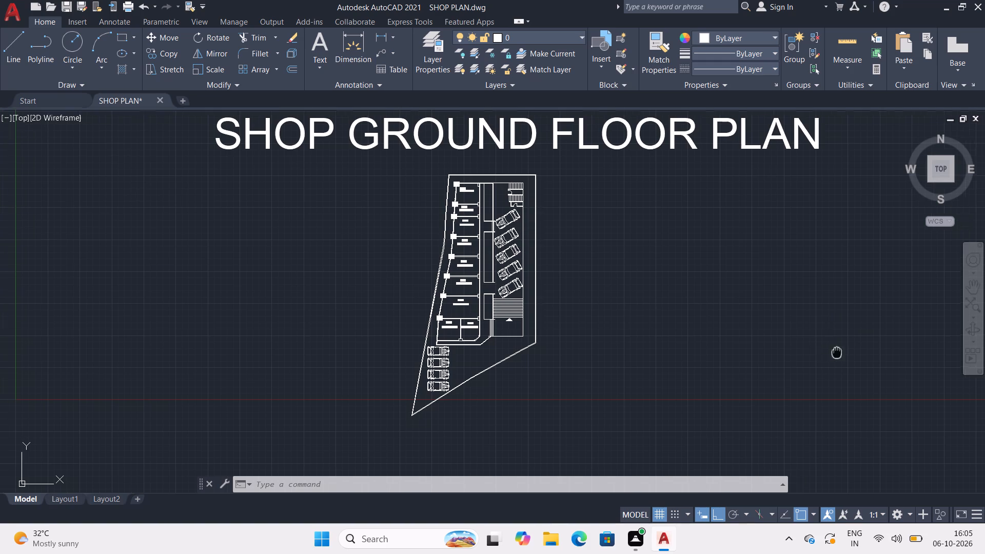
{"action": "middle_click_drag", "start_coordinate": [855, 358], "coordinate": [884, 380]}
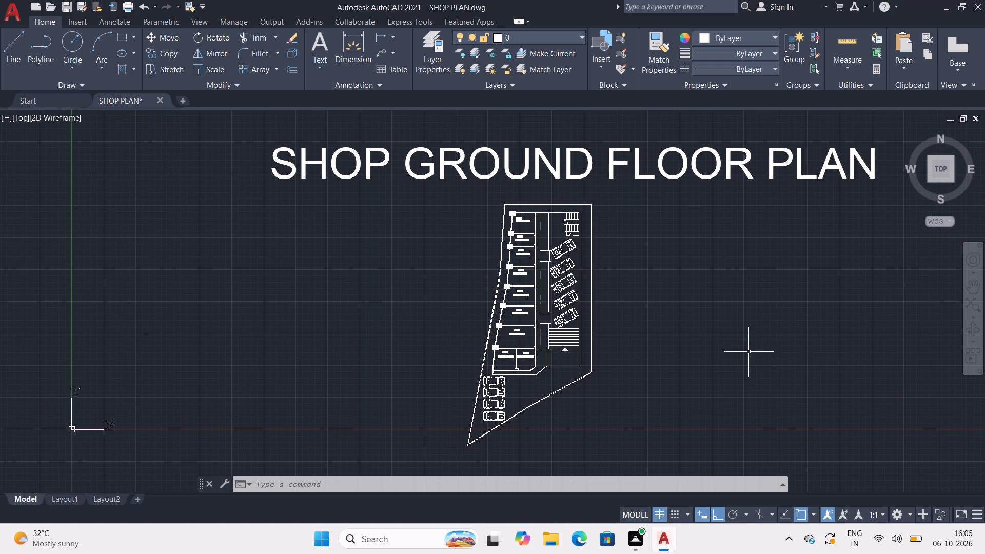
{"action": "middle_click_drag", "start_coordinate": [747, 352], "coordinate": [743, 386]}
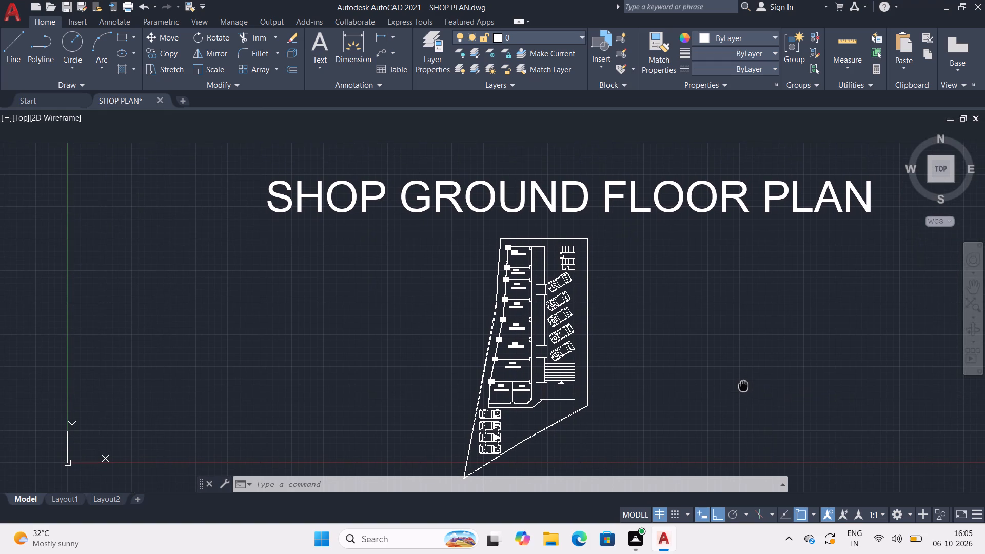
{"action": "middle_click_drag", "start_coordinate": [743, 386], "coordinate": [743, 387]}
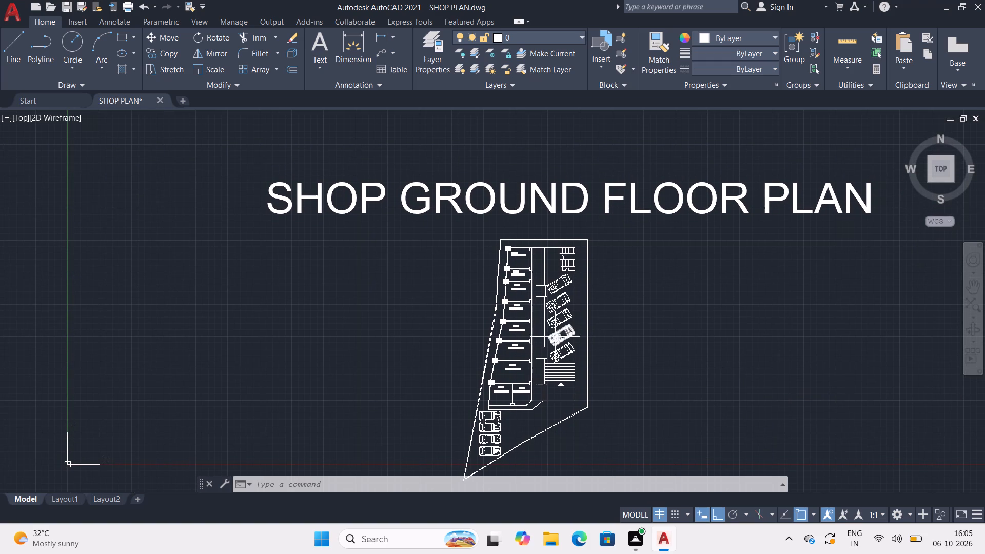
{"action": "middle_click_drag", "start_coordinate": [540, 334], "coordinate": [543, 354]}
{"action": "scroll", "coordinate": [543, 351], "scroll_direction": "up", "scroll_amount": 4}
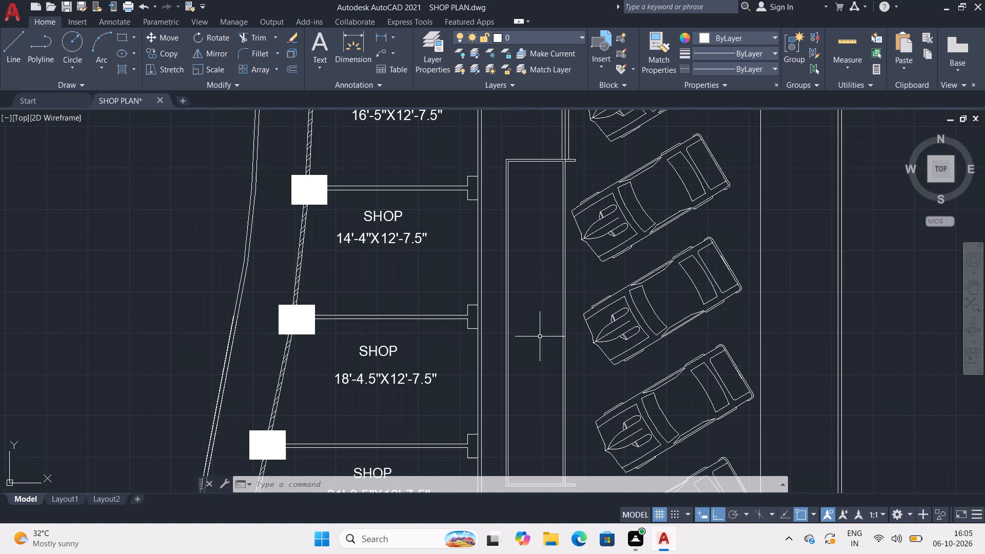
{"action": "scroll", "coordinate": [540, 337], "scroll_direction": "up", "scroll_amount": 1}
{"action": "middle_click_drag", "start_coordinate": [540, 337], "coordinate": [461, 283]}
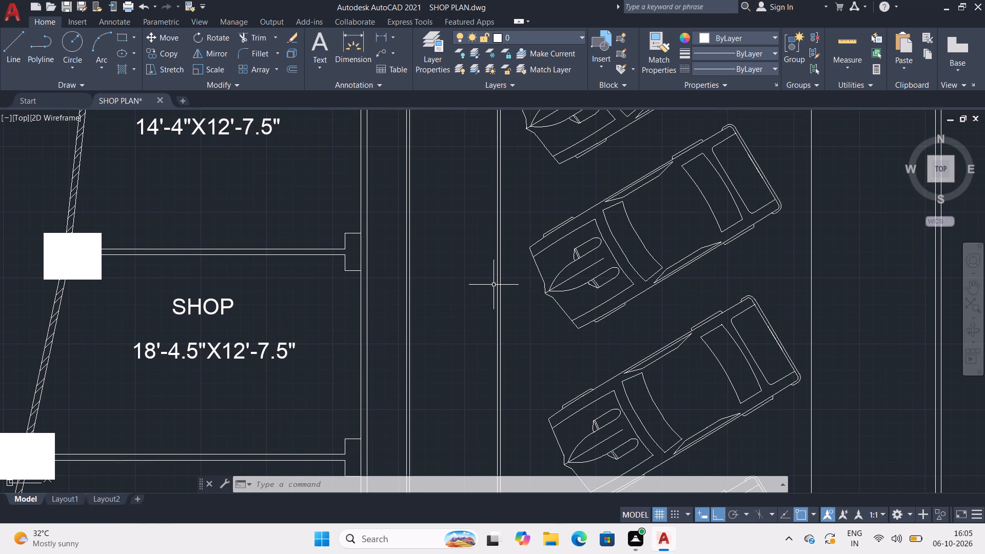
{"action": "middle_click_drag", "start_coordinate": [697, 278], "coordinate": [634, 264]}
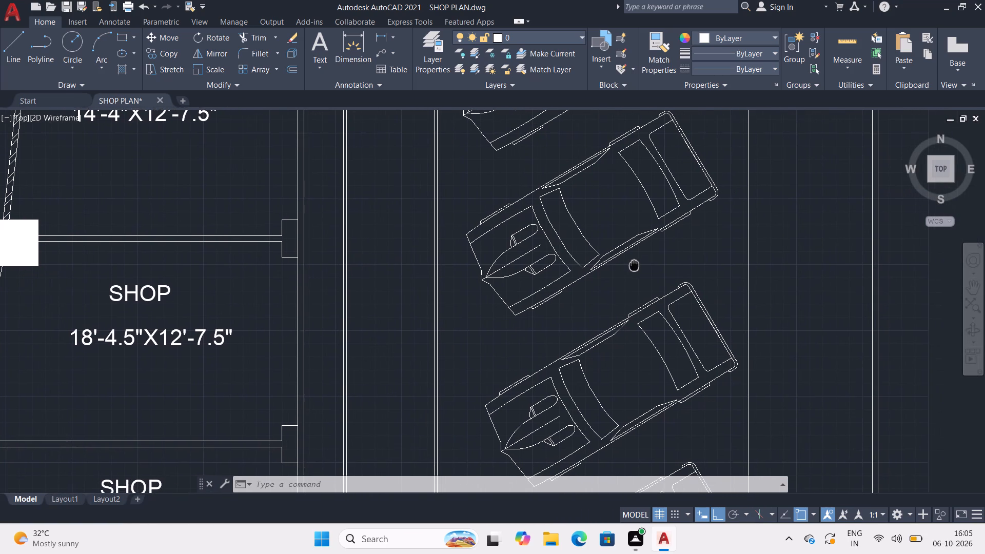
{"action": "middle_click_drag", "start_coordinate": [741, 250], "coordinate": [606, 260]}
{"action": "scroll", "coordinate": [606, 265], "scroll_direction": "down", "scroll_amount": 1}
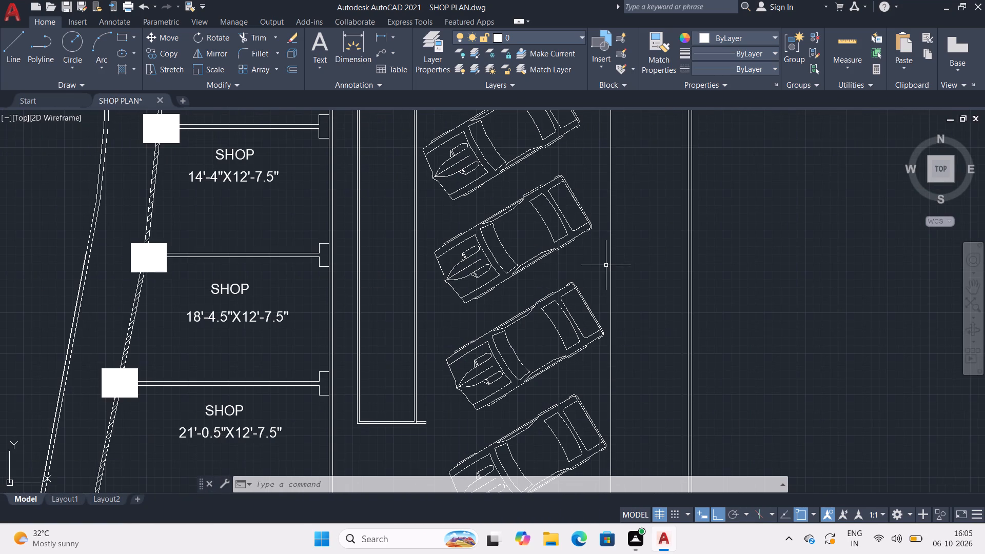
Draw a circle with a radius of about 18' in the empty area east of the plan.
{"action": "middle_click_drag", "start_coordinate": [605, 265], "coordinate": [482, 223]}
{"action": "scroll", "coordinate": [527, 217], "scroll_direction": "down", "scroll_amount": 2}
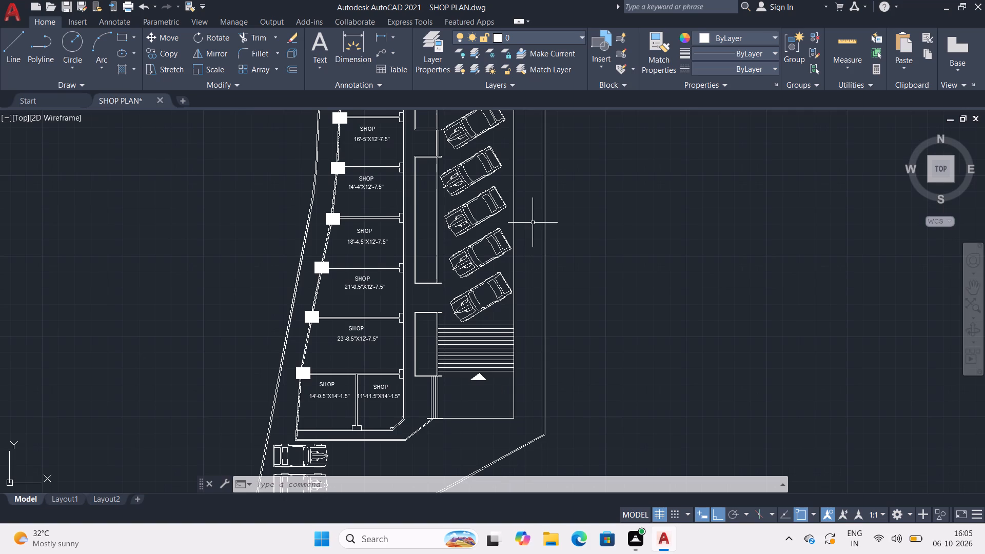
{"action": "middle_click_drag", "start_coordinate": [528, 224], "coordinate": [429, 180]}
{"action": "middle_click_drag", "start_coordinate": [588, 203], "coordinate": [432, 197]}
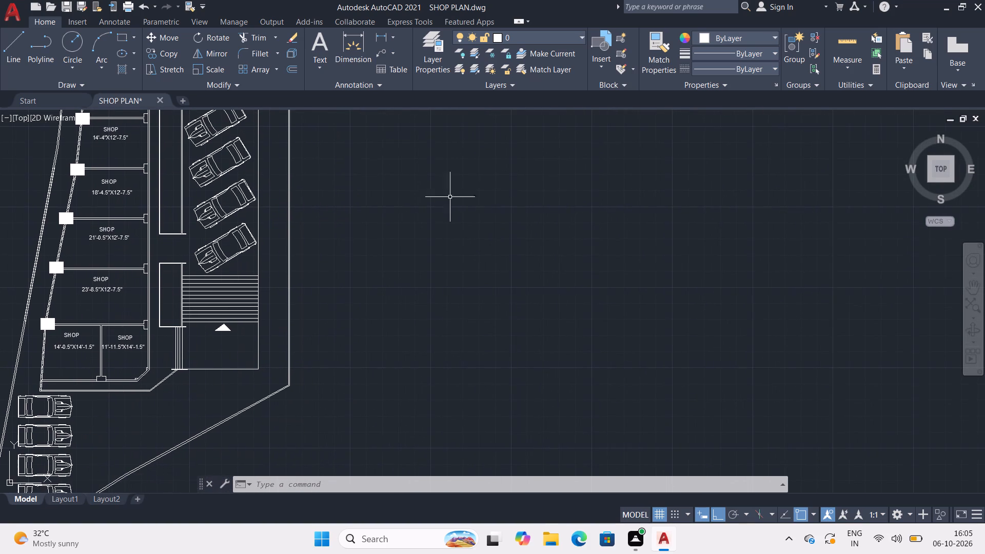
{"action": "middle_click_drag", "start_coordinate": [518, 201], "coordinate": [280, 211]}
{"action": "middle_click_drag", "start_coordinate": [594, 202], "coordinate": [408, 211]}
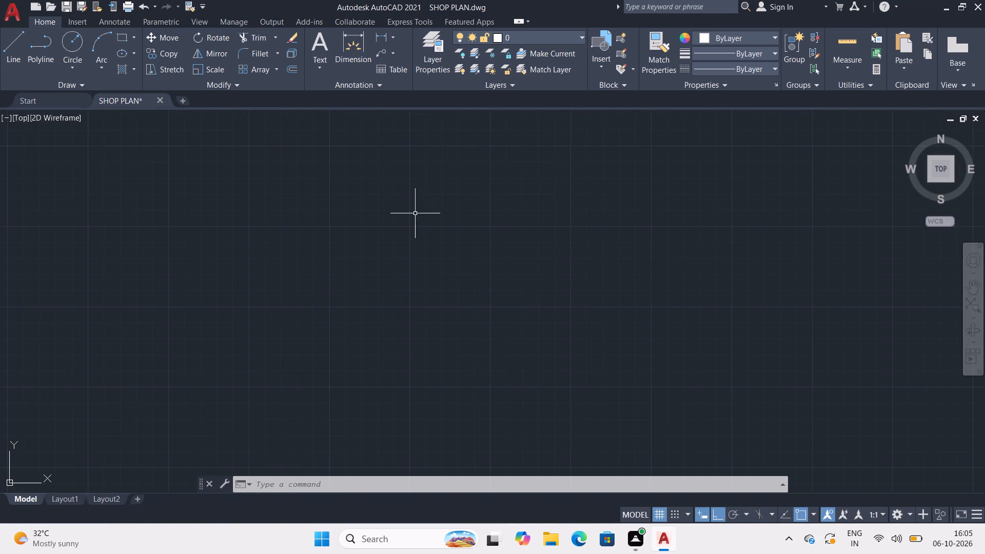
{"action": "type", "text": "C\\"}
{"action": "key", "text": "BackSpace"}
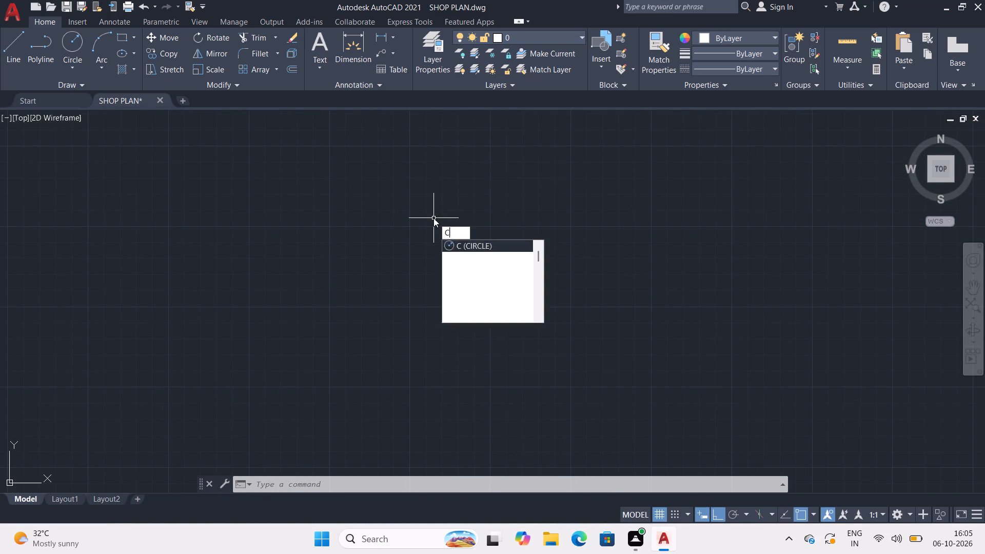
{"action": "key", "text": "space"}
{"action": "left_click", "coordinate": [434, 212]}
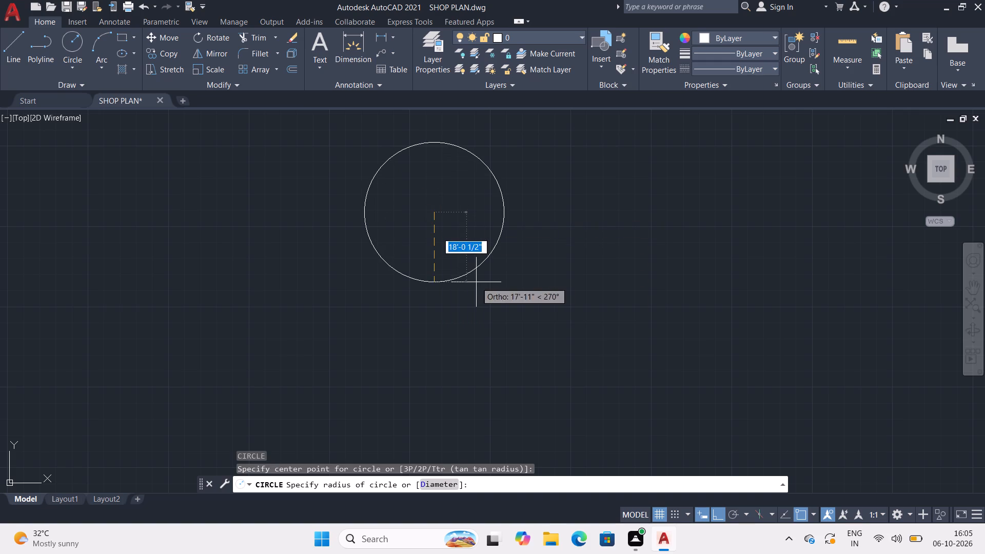
{"action": "left_click", "coordinate": [476, 282]}
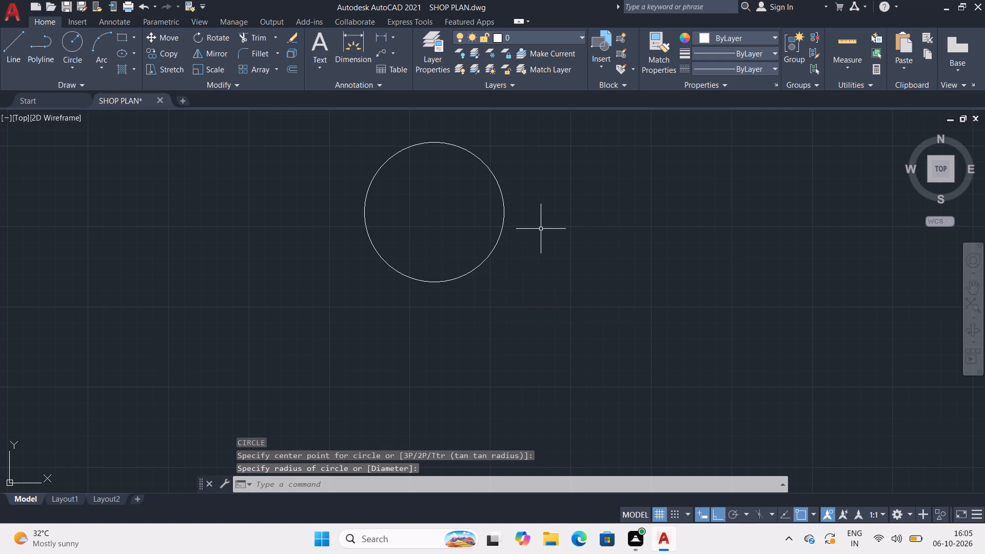
Draw a second circle with a radius of about 18' to the east of the first one.
{"action": "key", "text": "c"}
{"action": "key", "text": "Return"}
{"action": "left_click", "coordinate": [677, 201]}
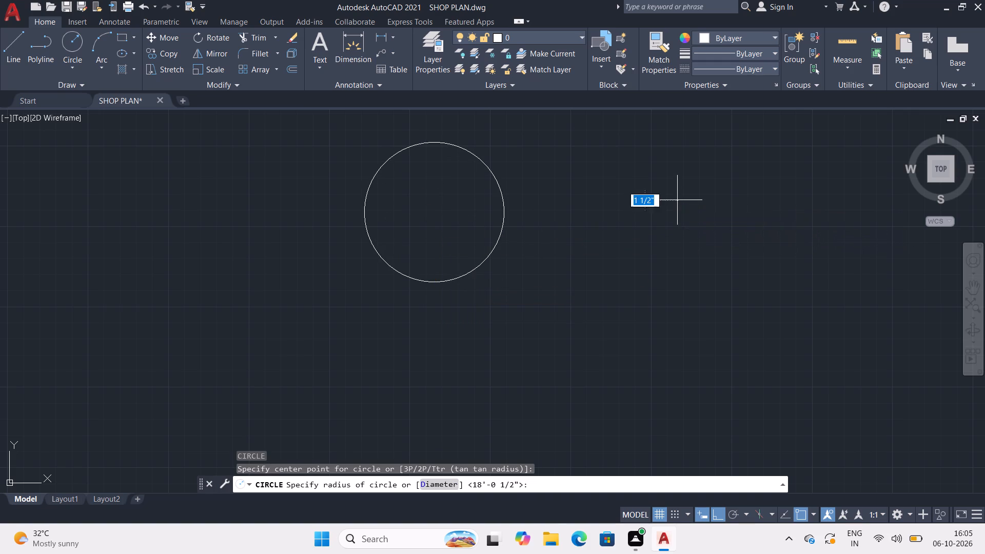
{"action": "left_click", "coordinate": [700, 270]}
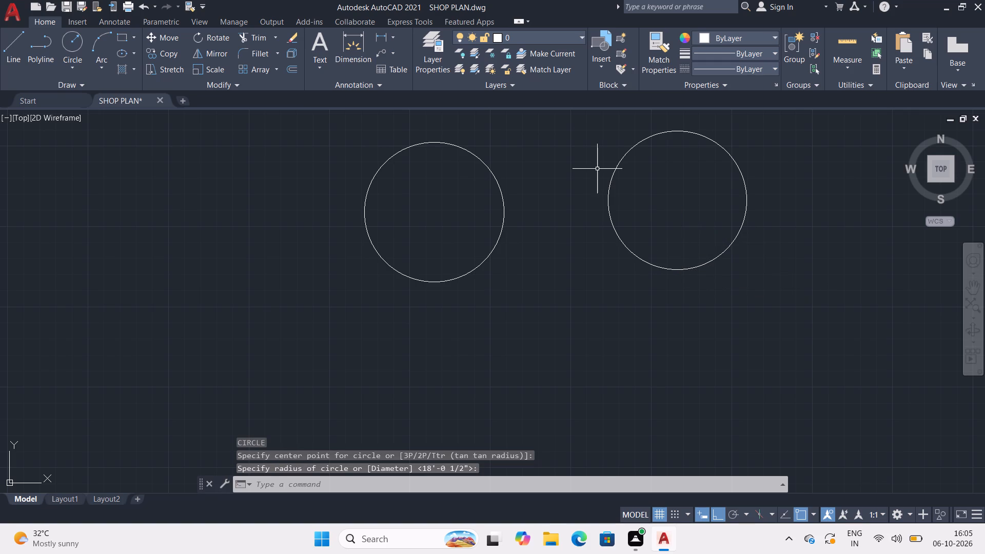
Move the eastern circle a short distance straight down to roughly level it with the western circle.
{"action": "left_click", "coordinate": [610, 187]}
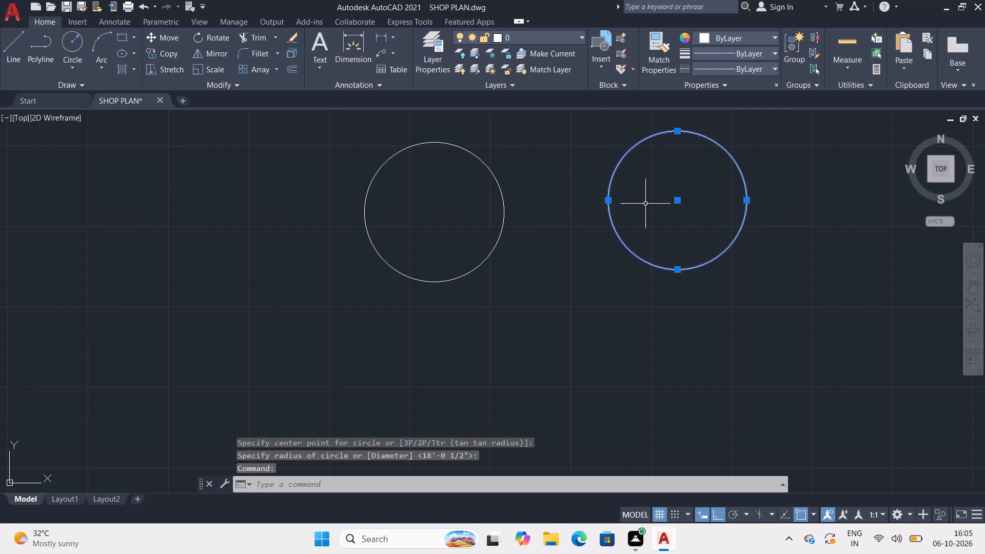
{"action": "key", "text": "m"}
{"action": "key", "text": "Return"}
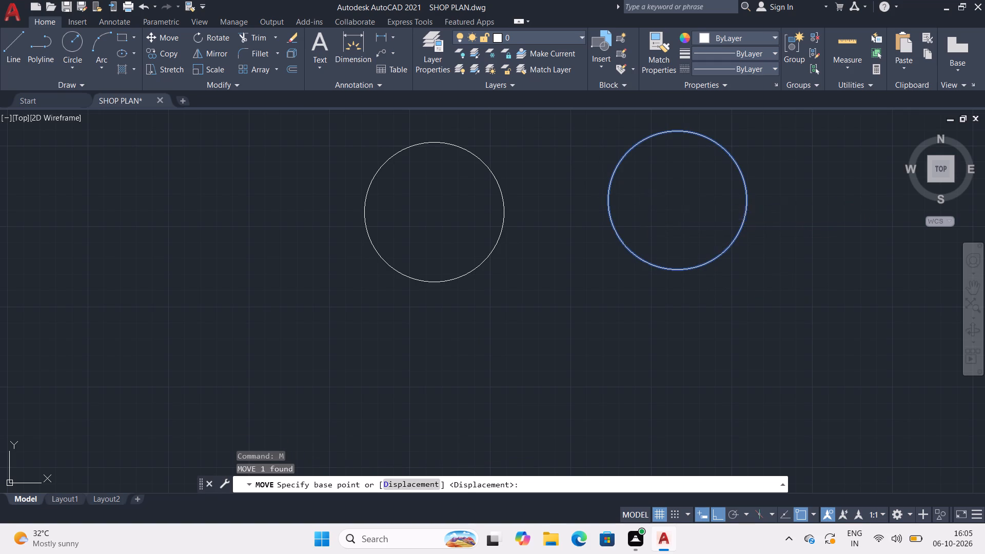
{"action": "left_click", "coordinate": [678, 196]}
{"action": "left_click", "coordinate": [676, 214]}
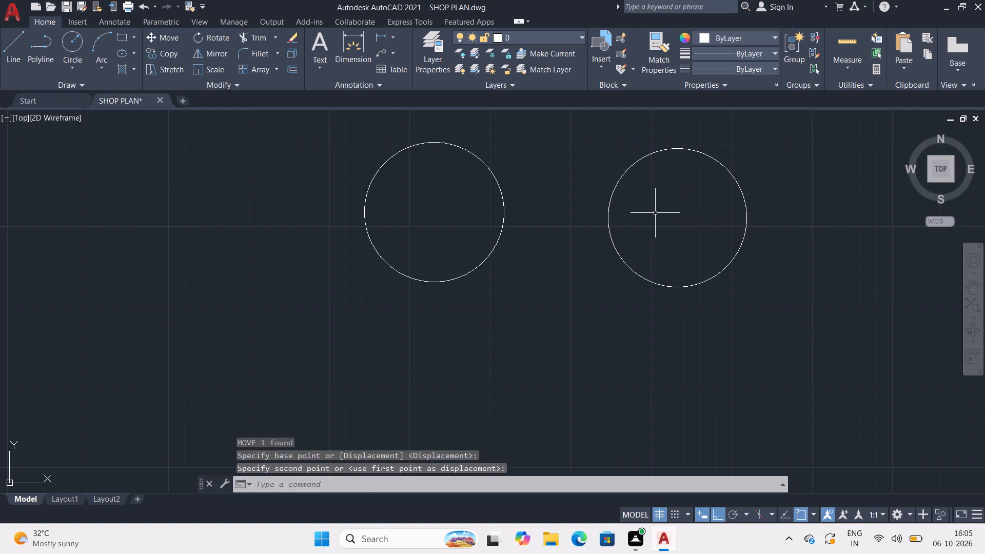
Draw a stick figure's body straight down from the western circle's lowest point, continuing with Ortho off into a diagonal leg toward the southwest.
{"action": "middle_click_drag", "start_coordinate": [676, 260], "coordinate": [643, 180]}
{"action": "key", "text": "l"}
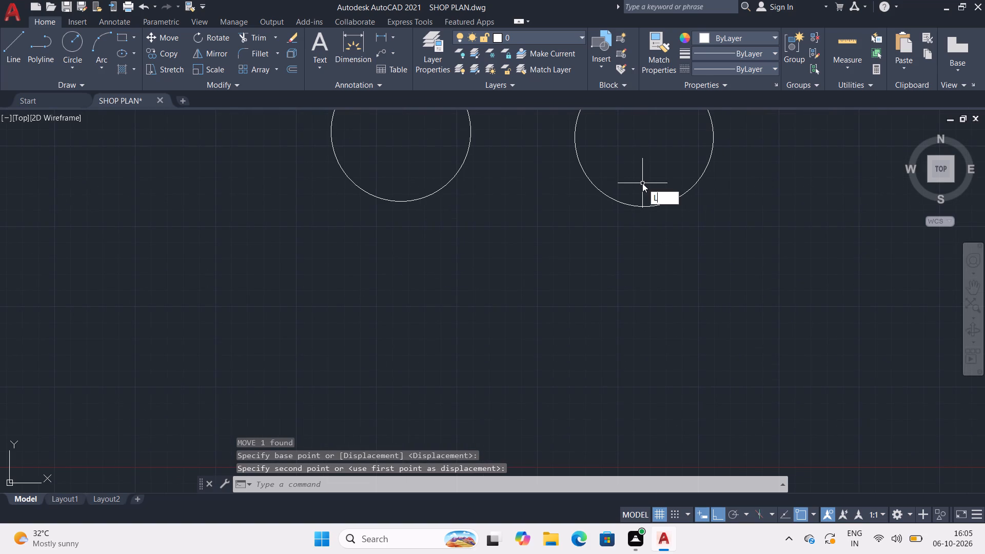
{"action": "key", "text": "Return"}
{"action": "left_click", "coordinate": [402, 202]}
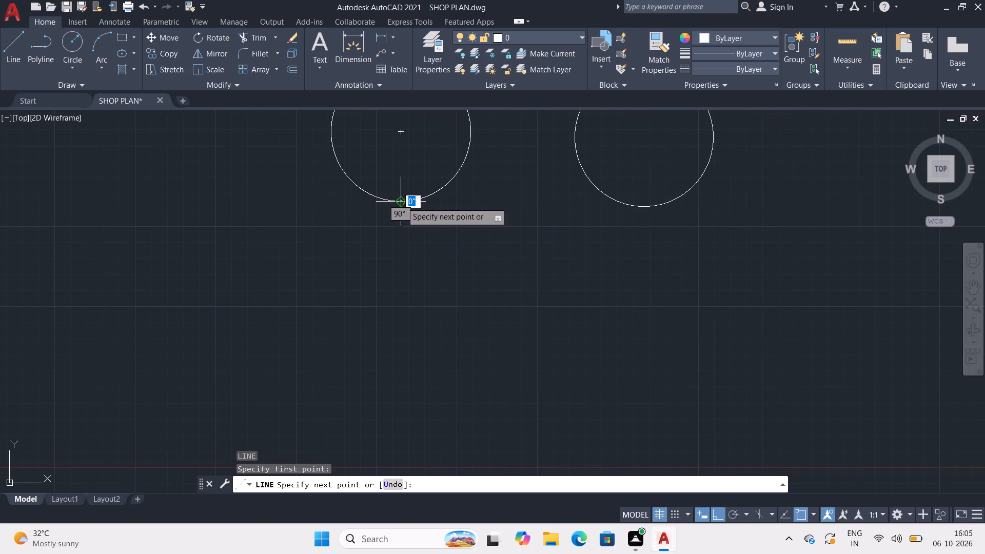
{"action": "left_click", "coordinate": [400, 314]}
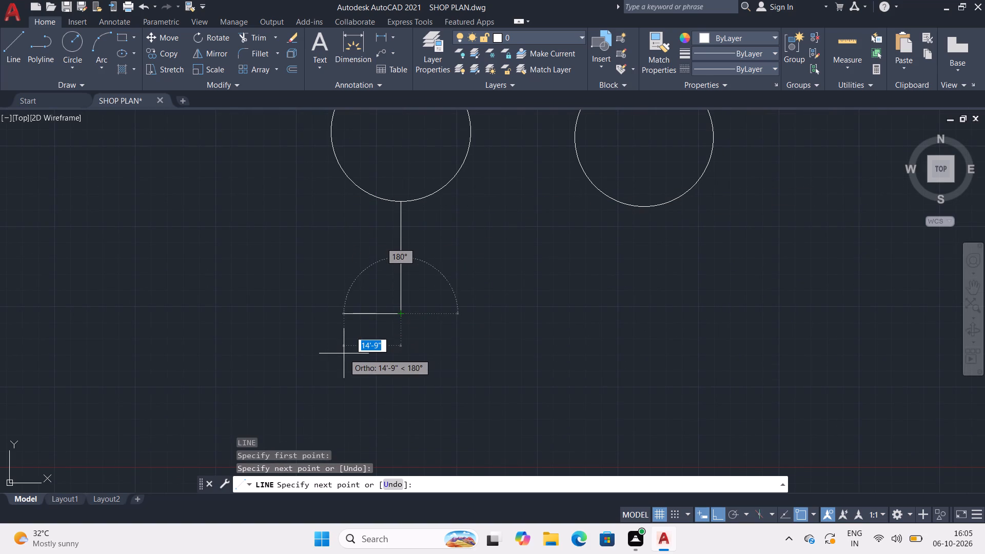
{"action": "key", "text": "F8"}
{"action": "left_click", "coordinate": [327, 380]}
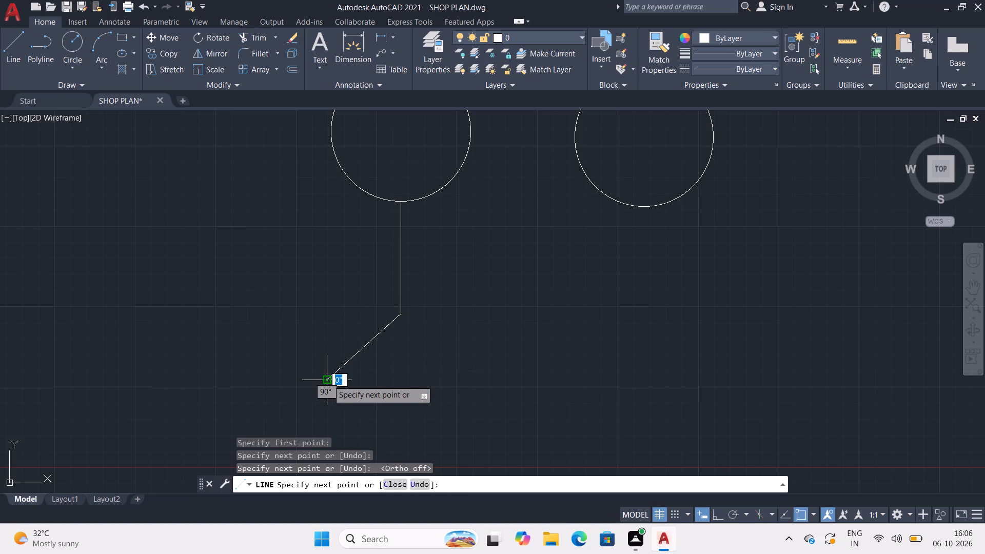
{"action": "key", "text": "space"}
Draw the second leg from the body's lower end toward the southeast, about 23'-3" long plus a collinear segment of about 2'-6".
{"action": "key", "text": "l"}
{"action": "key", "text": "Return"}
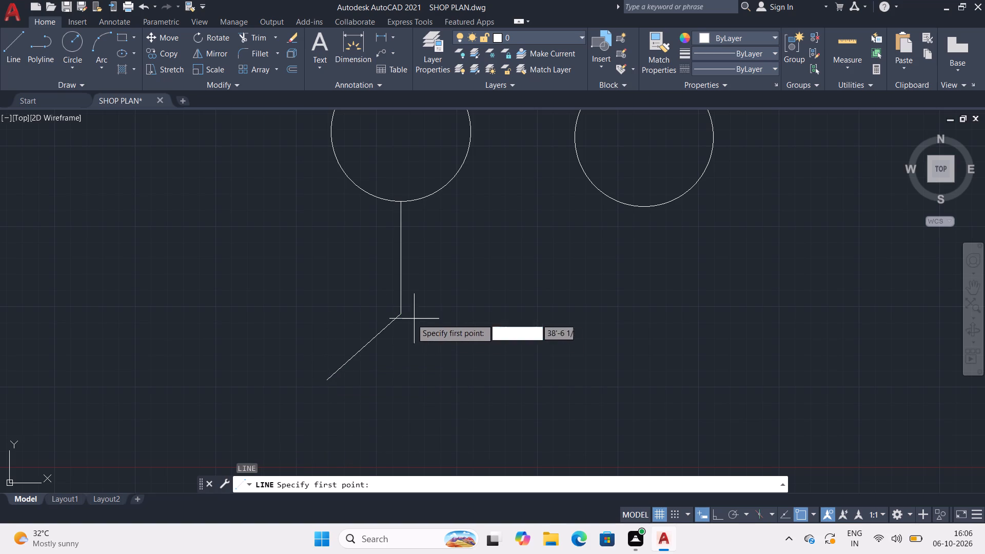
{"action": "left_click", "coordinate": [402, 317]}
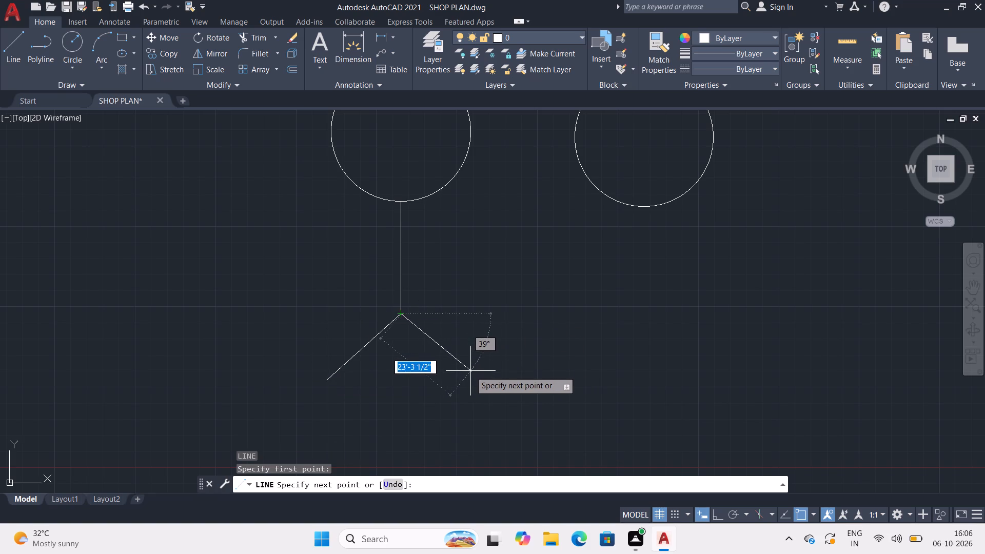
{"action": "left_click", "coordinate": [470, 371]}
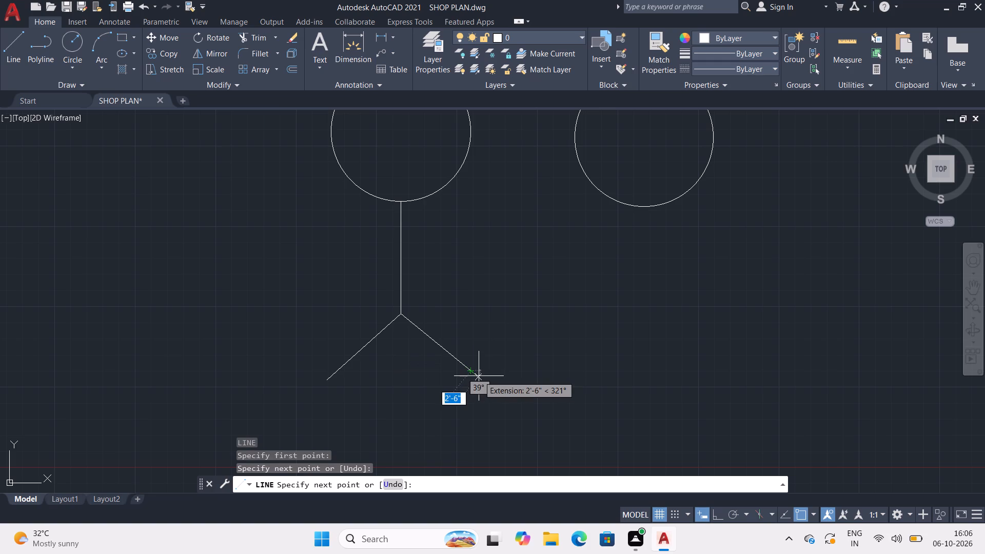
{"action": "left_click", "coordinate": [479, 376]}
{"action": "key", "text": "space"}
Join the two collinear segments of the southeast leg into one line.
{"action": "left_click_drag", "start_coordinate": [475, 326], "coordinate": [494, 385]}
{"action": "key", "text": "j"}
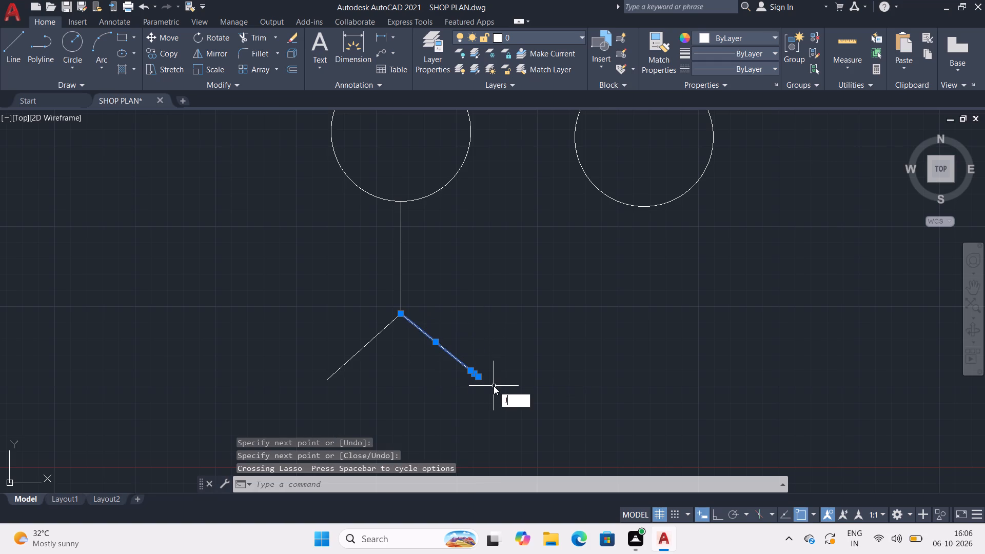
{"action": "key", "text": "Return"}
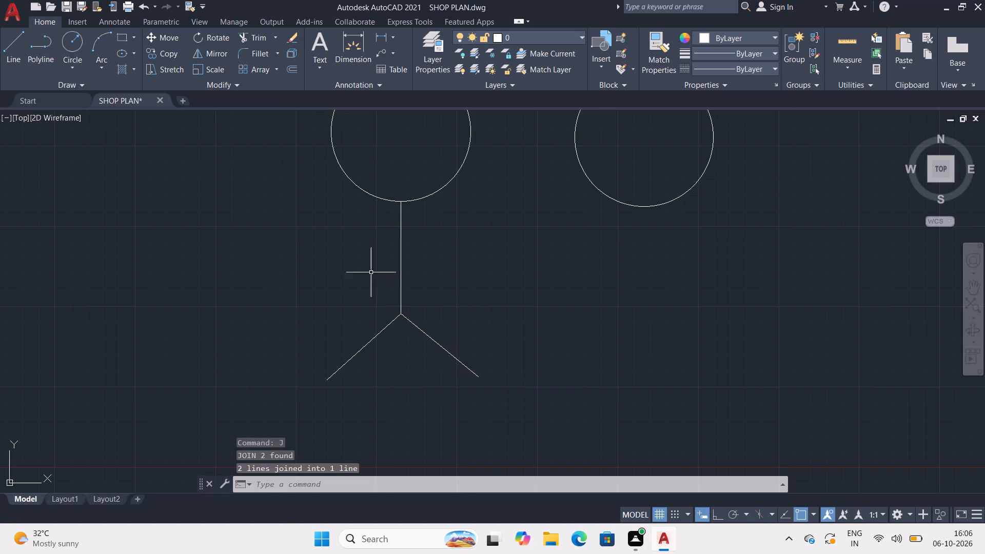
Draw an arm about 17'-2" long from the upper part of the body, sloping slightly down toward the west.
{"action": "key", "text": "l"}
{"action": "key", "text": "Return"}
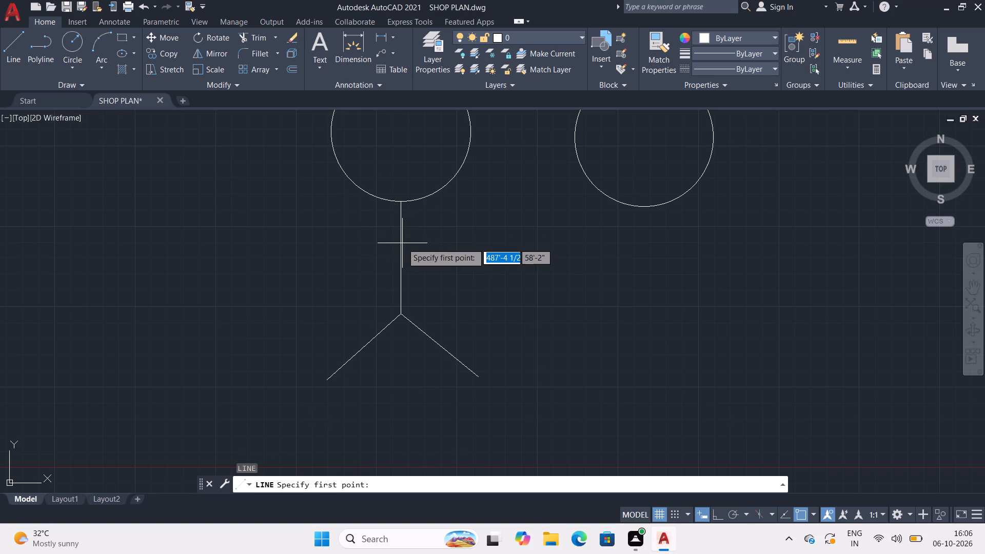
{"action": "left_click", "coordinate": [401, 243]}
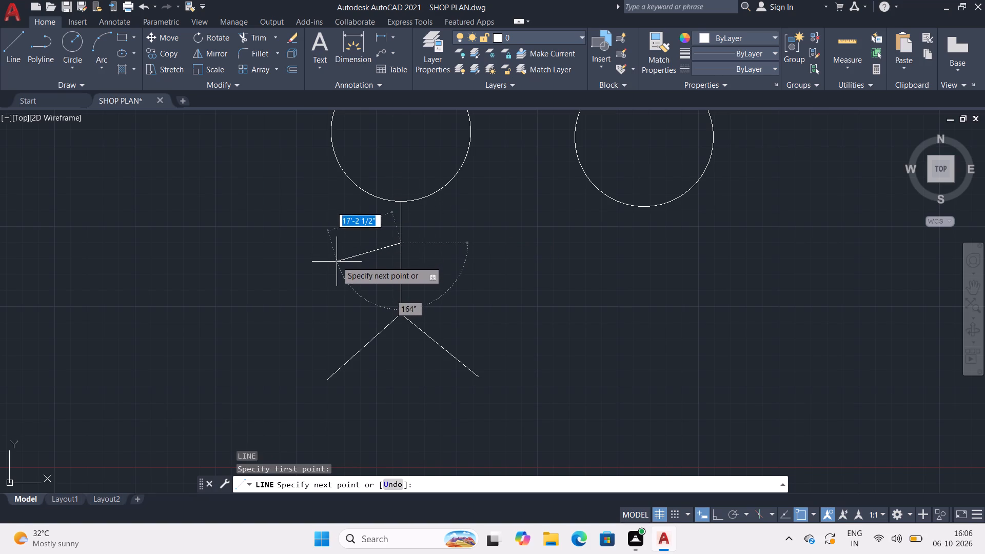
{"action": "left_click", "coordinate": [337, 262]}
{"action": "key", "text": "space"}
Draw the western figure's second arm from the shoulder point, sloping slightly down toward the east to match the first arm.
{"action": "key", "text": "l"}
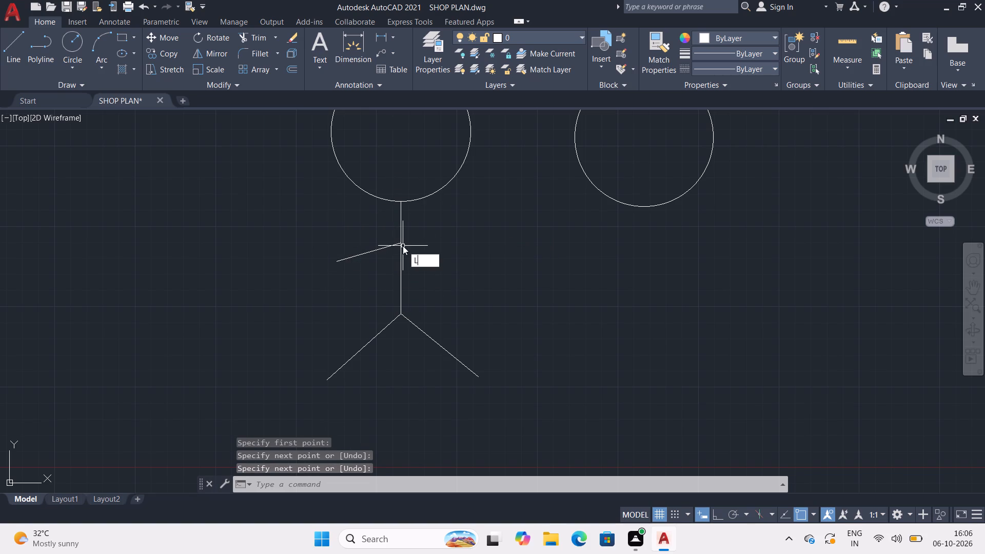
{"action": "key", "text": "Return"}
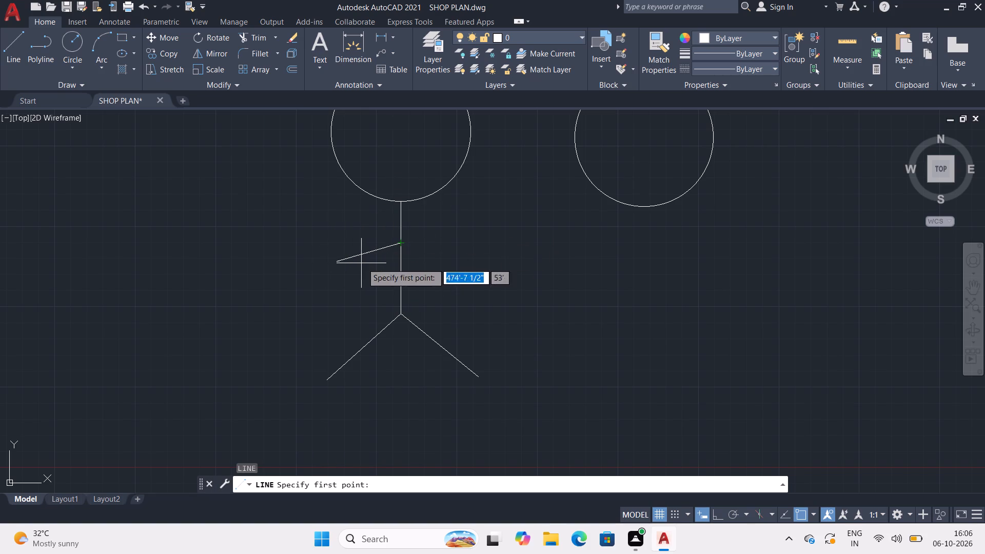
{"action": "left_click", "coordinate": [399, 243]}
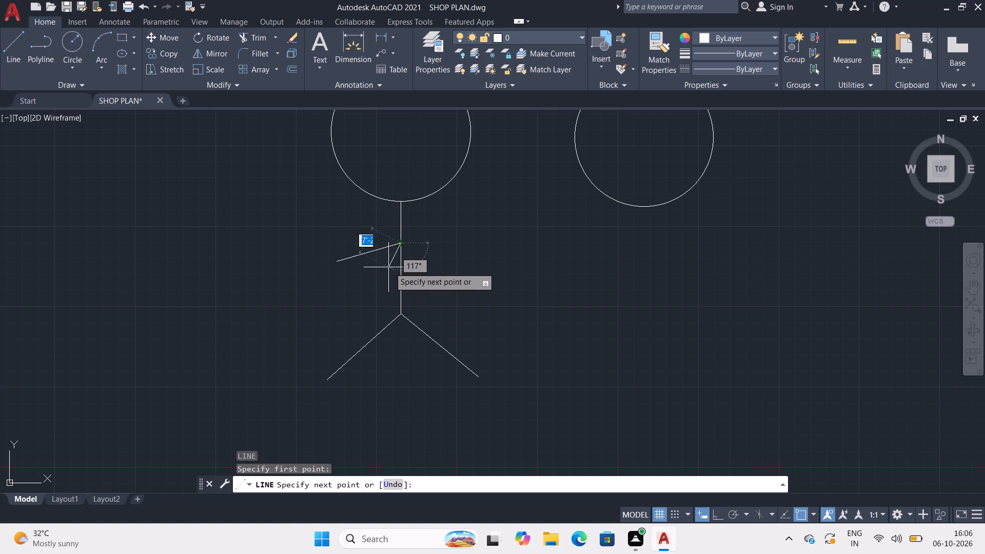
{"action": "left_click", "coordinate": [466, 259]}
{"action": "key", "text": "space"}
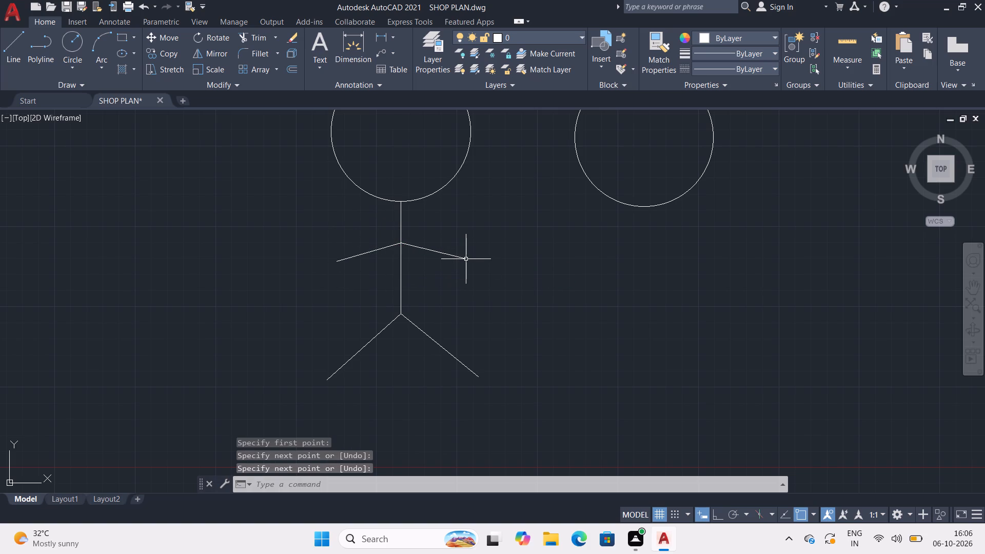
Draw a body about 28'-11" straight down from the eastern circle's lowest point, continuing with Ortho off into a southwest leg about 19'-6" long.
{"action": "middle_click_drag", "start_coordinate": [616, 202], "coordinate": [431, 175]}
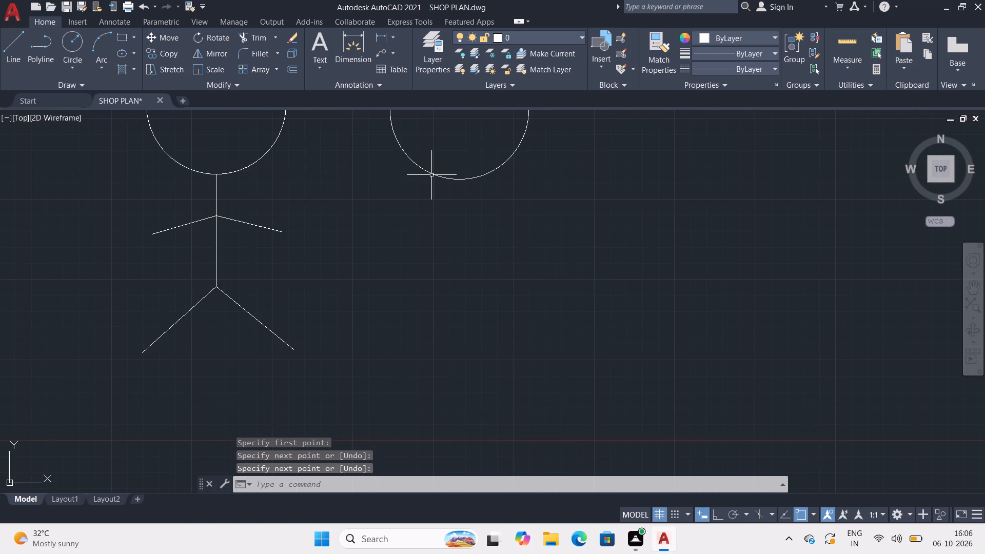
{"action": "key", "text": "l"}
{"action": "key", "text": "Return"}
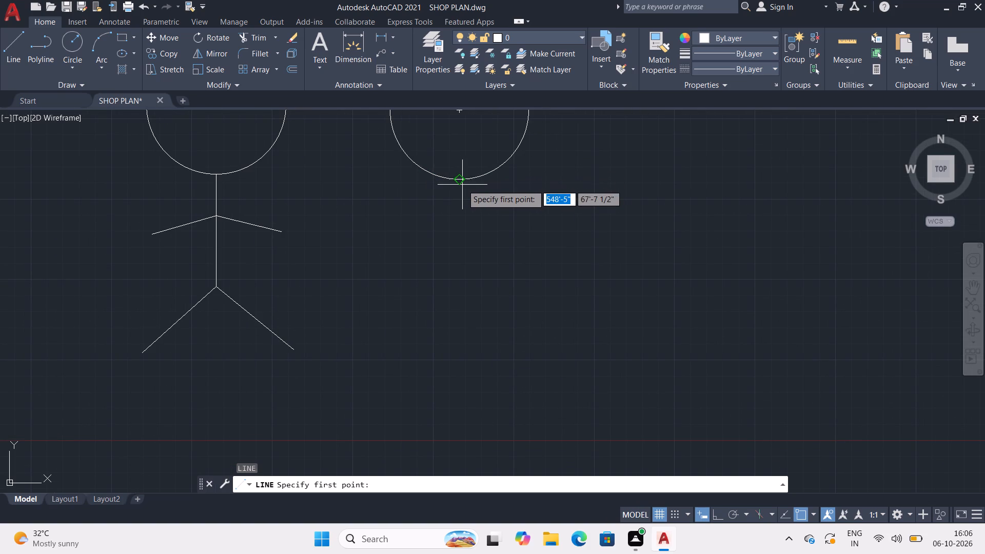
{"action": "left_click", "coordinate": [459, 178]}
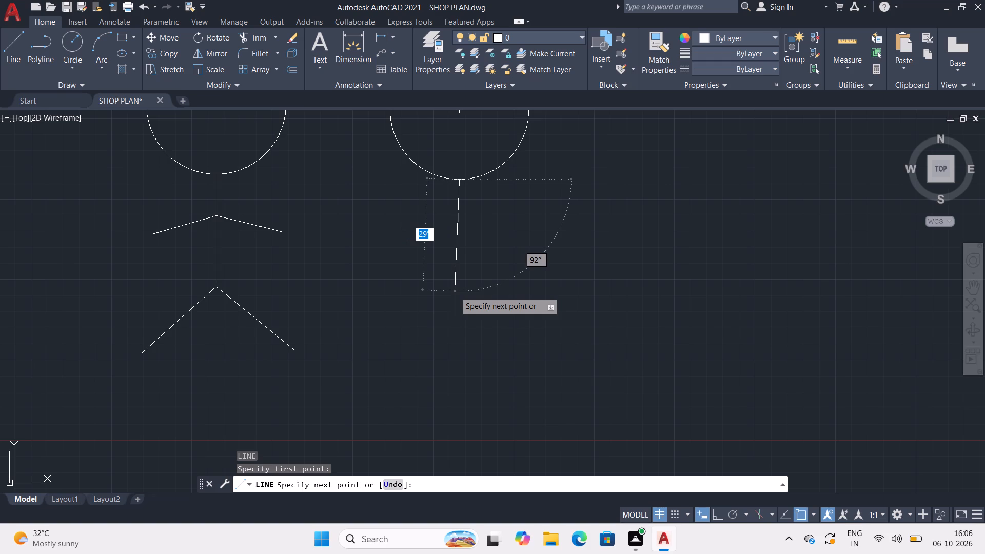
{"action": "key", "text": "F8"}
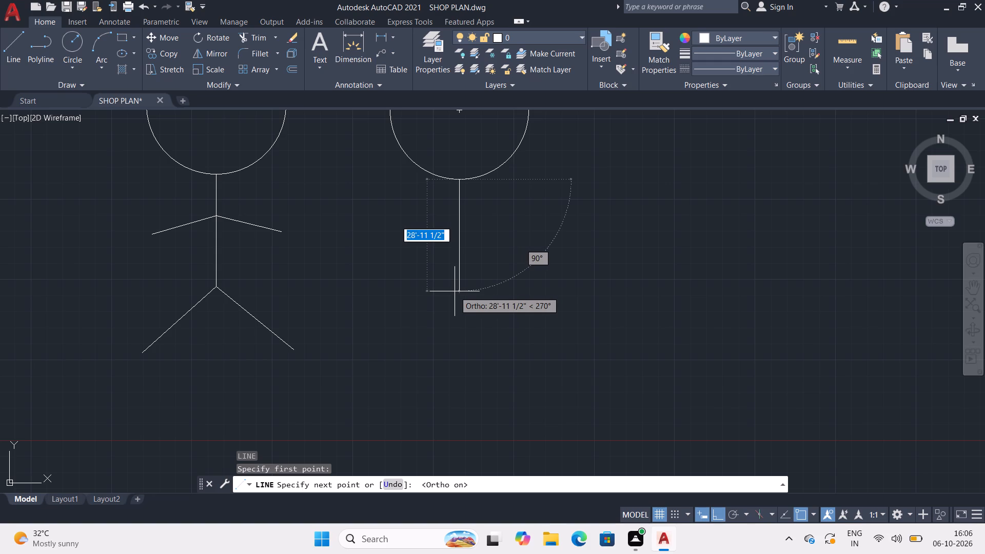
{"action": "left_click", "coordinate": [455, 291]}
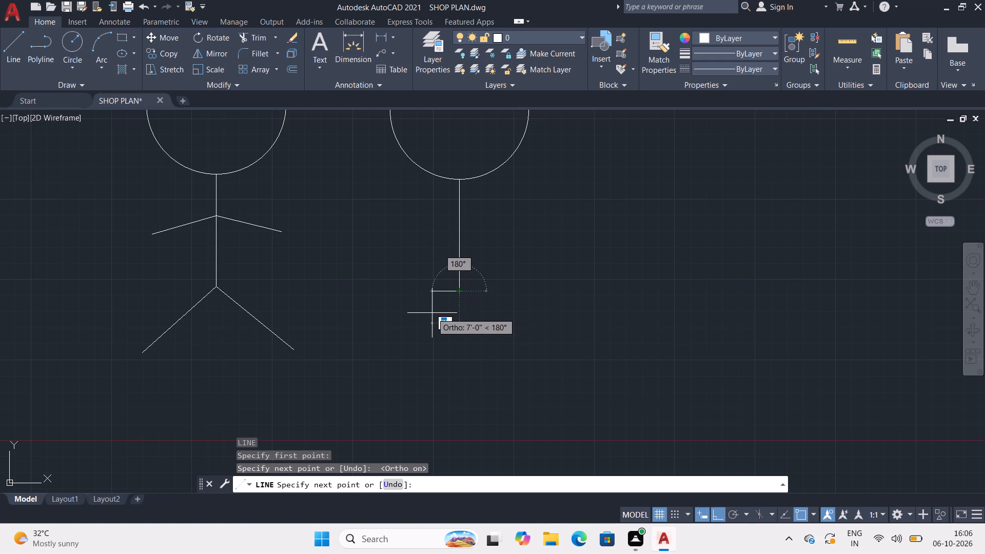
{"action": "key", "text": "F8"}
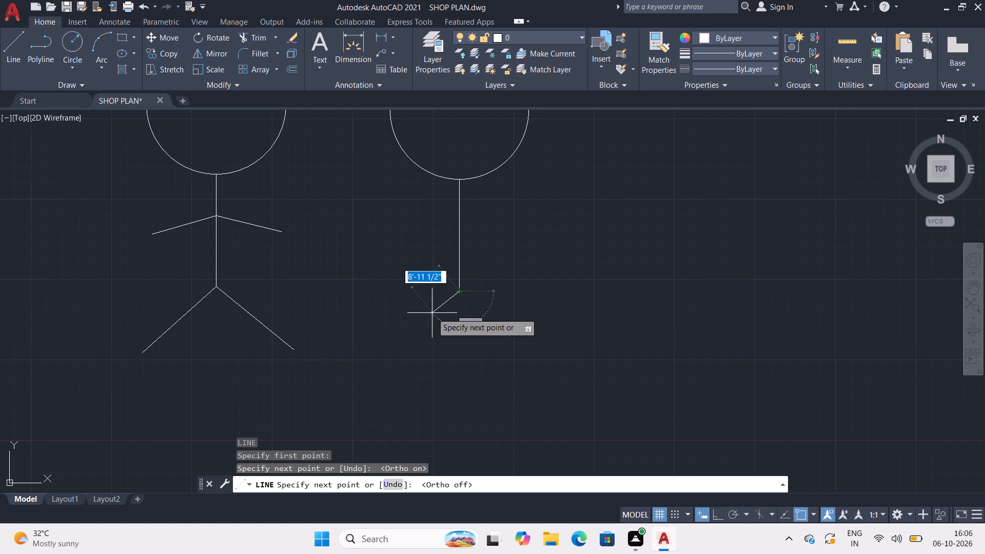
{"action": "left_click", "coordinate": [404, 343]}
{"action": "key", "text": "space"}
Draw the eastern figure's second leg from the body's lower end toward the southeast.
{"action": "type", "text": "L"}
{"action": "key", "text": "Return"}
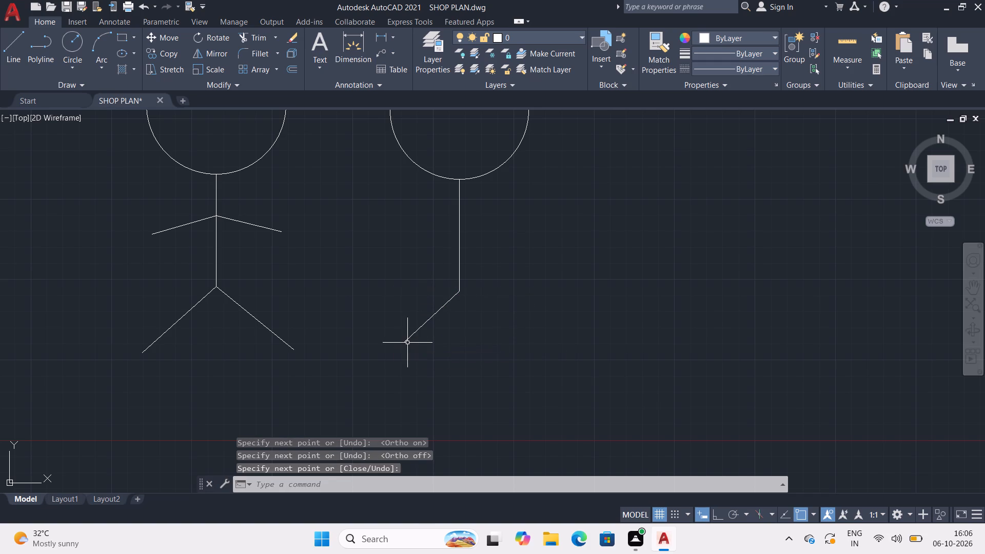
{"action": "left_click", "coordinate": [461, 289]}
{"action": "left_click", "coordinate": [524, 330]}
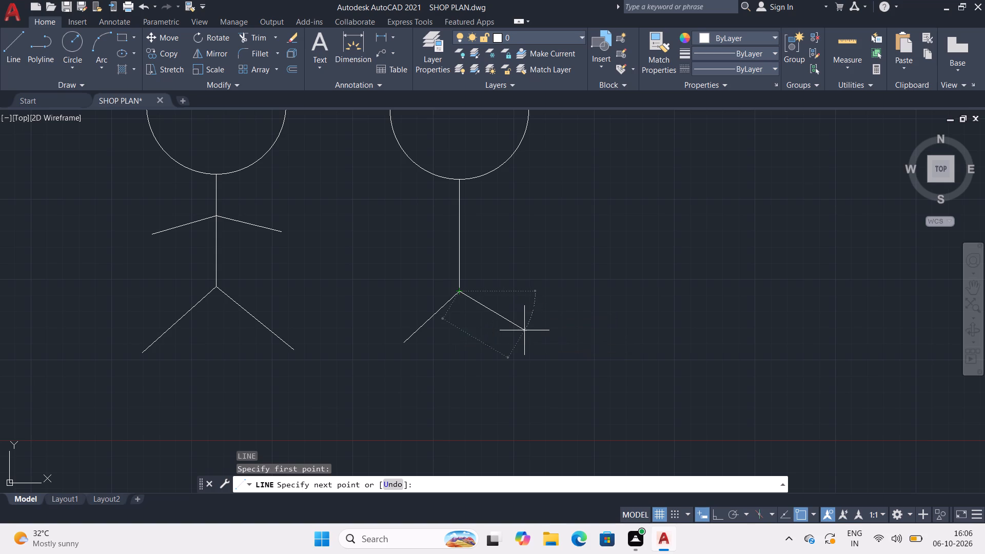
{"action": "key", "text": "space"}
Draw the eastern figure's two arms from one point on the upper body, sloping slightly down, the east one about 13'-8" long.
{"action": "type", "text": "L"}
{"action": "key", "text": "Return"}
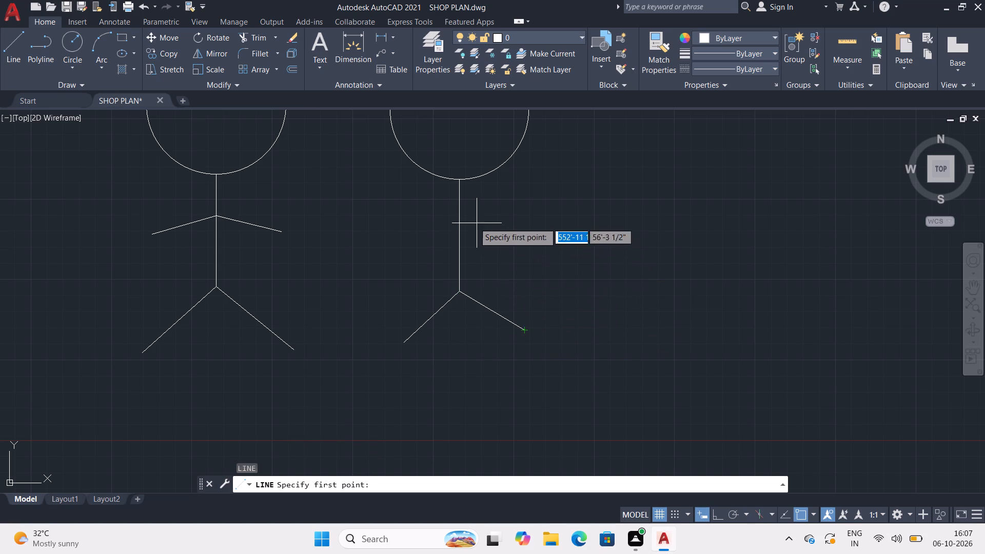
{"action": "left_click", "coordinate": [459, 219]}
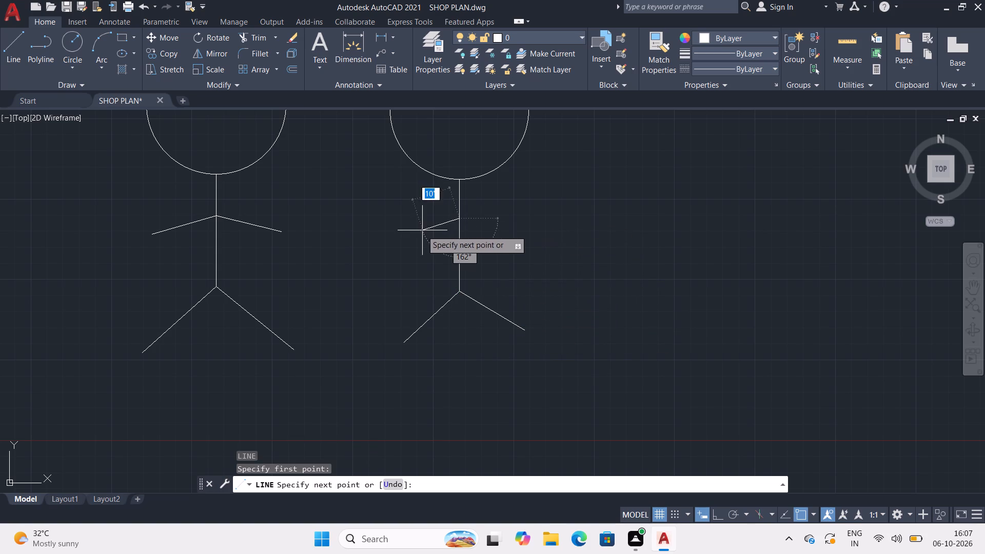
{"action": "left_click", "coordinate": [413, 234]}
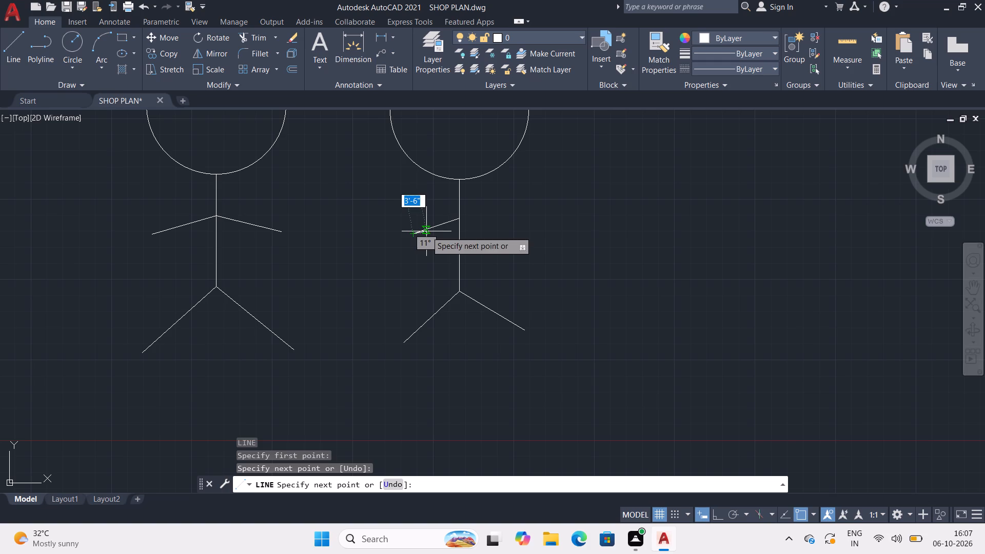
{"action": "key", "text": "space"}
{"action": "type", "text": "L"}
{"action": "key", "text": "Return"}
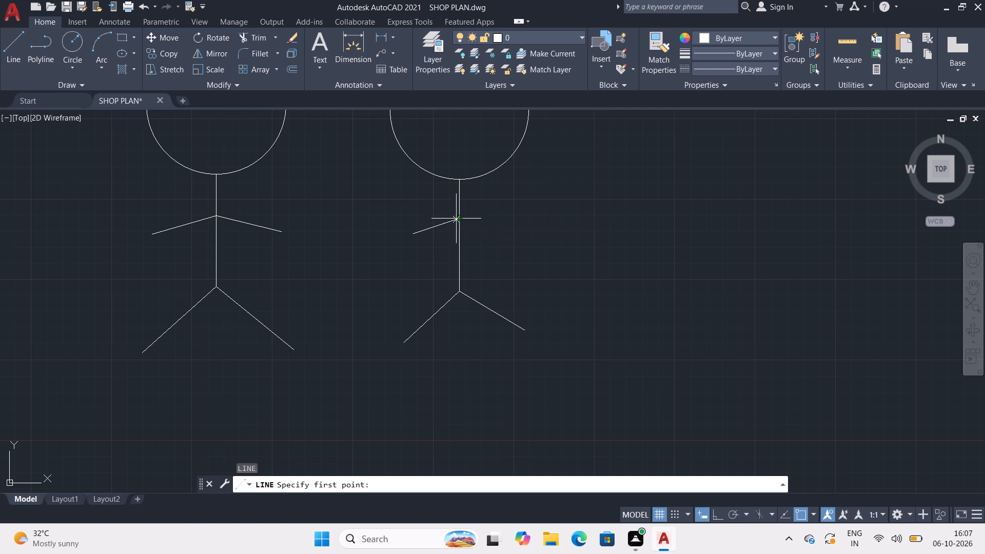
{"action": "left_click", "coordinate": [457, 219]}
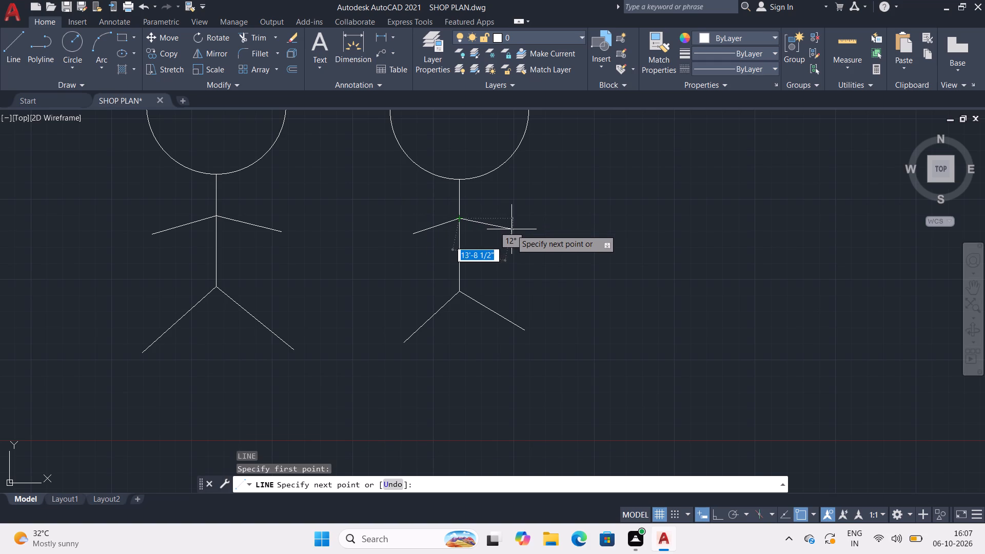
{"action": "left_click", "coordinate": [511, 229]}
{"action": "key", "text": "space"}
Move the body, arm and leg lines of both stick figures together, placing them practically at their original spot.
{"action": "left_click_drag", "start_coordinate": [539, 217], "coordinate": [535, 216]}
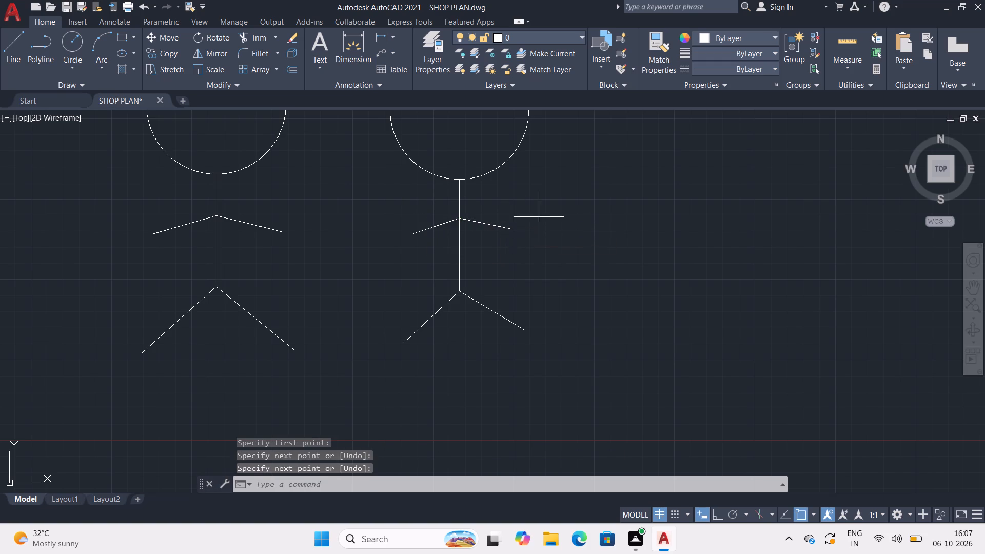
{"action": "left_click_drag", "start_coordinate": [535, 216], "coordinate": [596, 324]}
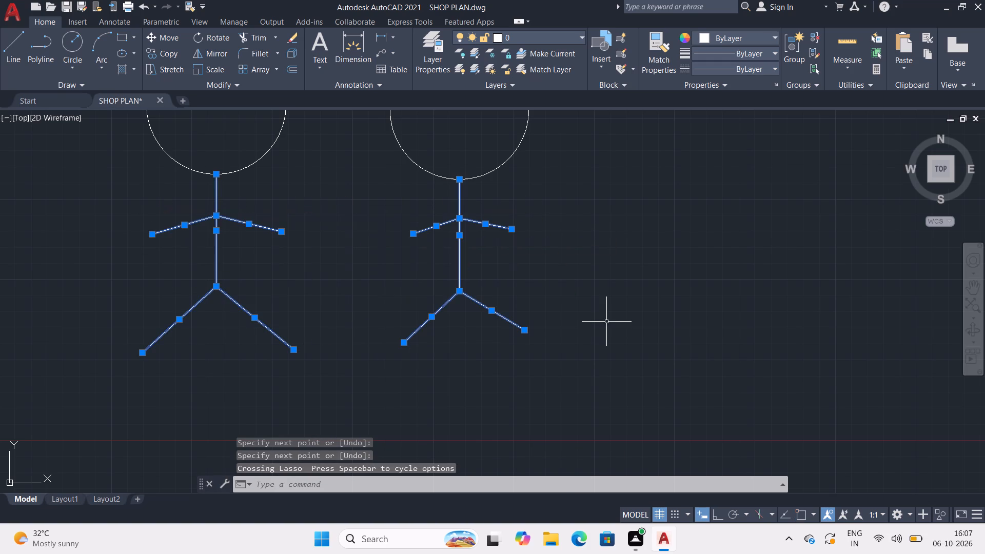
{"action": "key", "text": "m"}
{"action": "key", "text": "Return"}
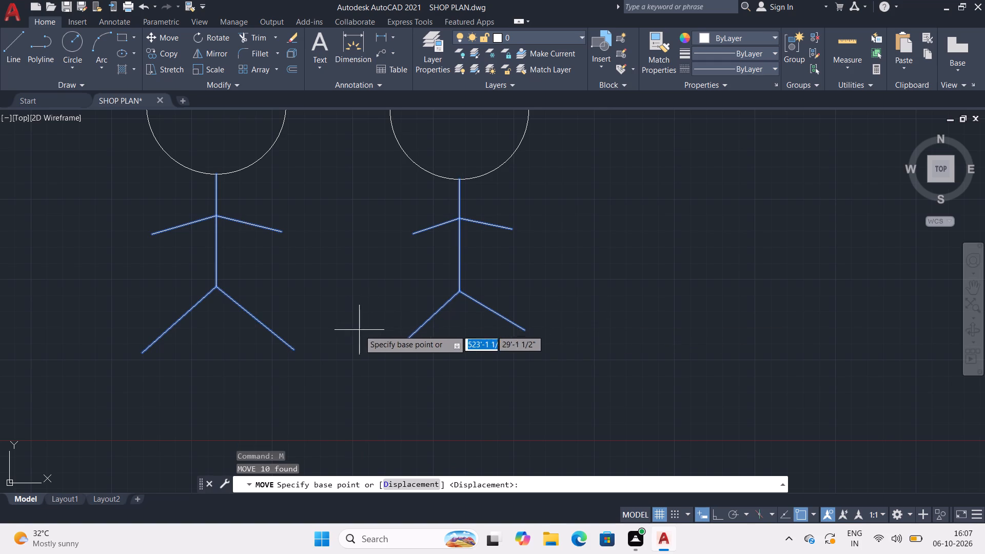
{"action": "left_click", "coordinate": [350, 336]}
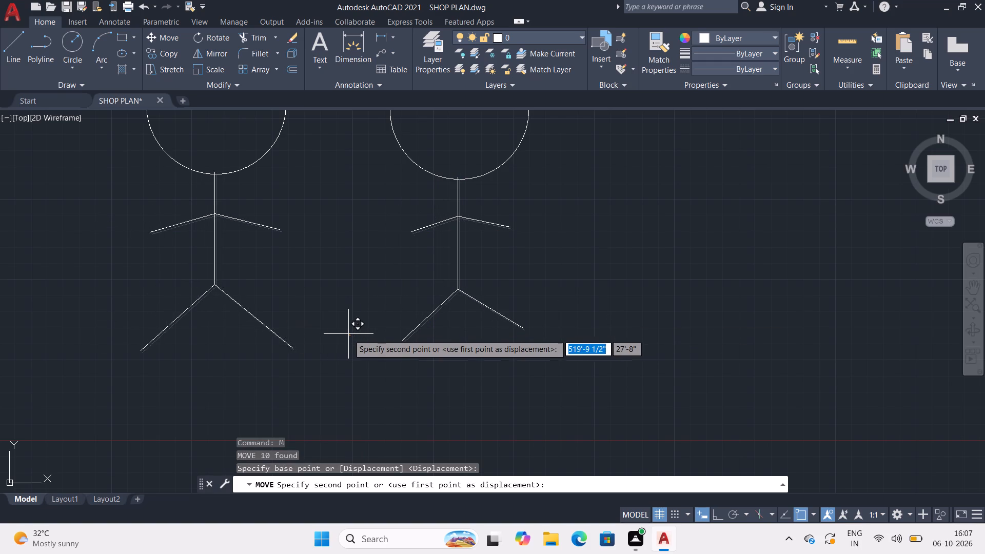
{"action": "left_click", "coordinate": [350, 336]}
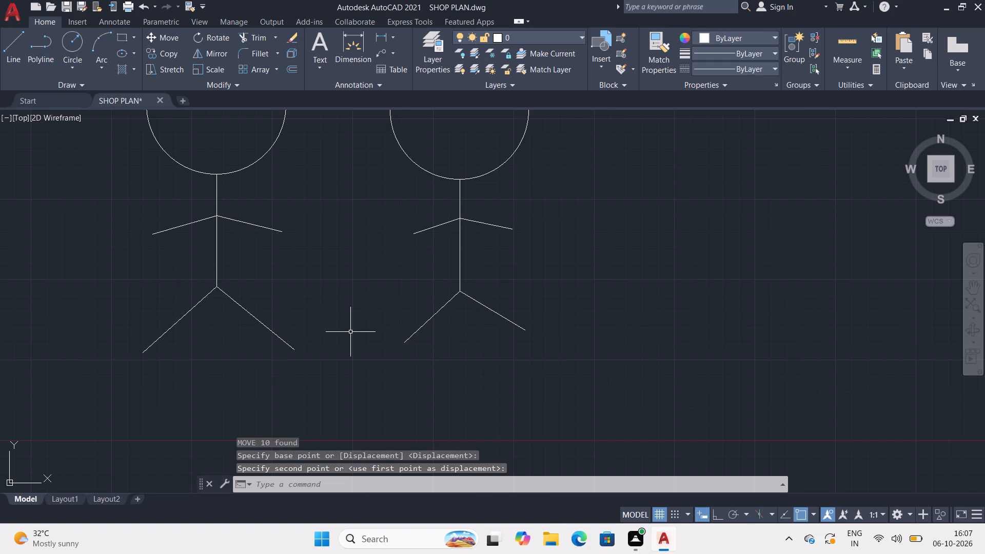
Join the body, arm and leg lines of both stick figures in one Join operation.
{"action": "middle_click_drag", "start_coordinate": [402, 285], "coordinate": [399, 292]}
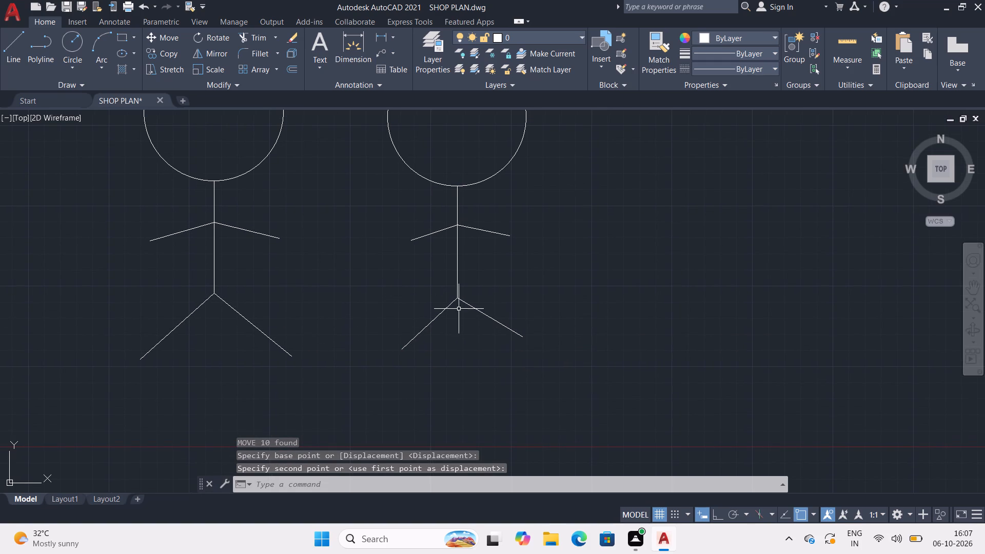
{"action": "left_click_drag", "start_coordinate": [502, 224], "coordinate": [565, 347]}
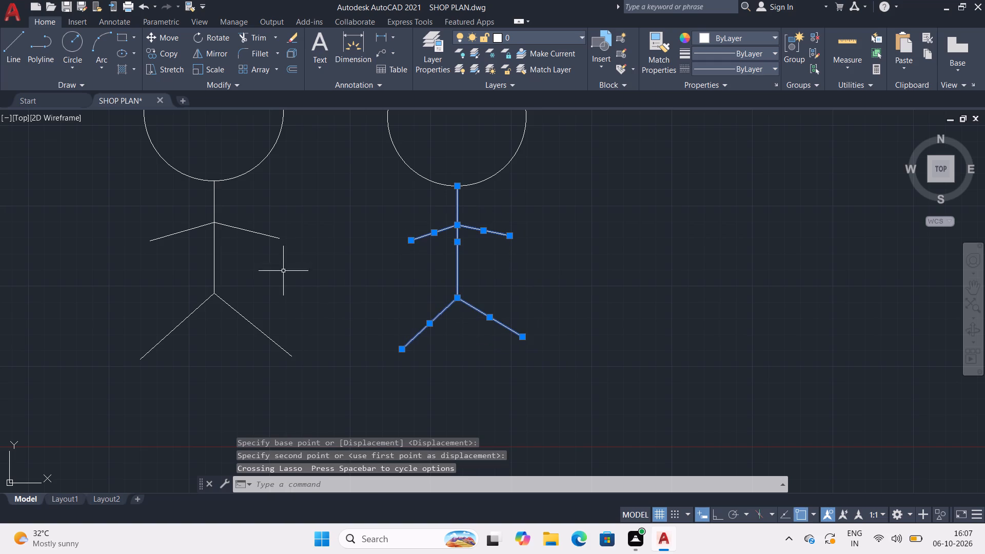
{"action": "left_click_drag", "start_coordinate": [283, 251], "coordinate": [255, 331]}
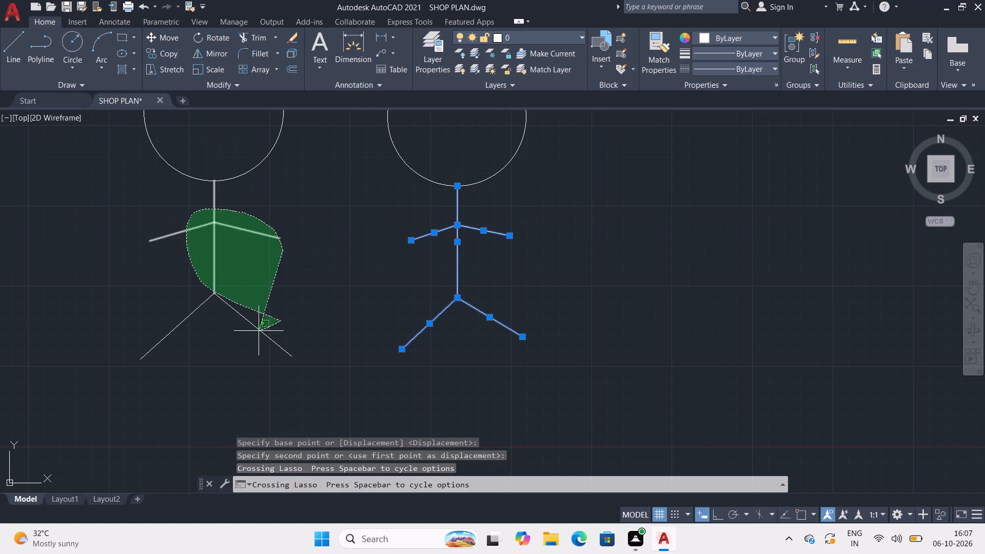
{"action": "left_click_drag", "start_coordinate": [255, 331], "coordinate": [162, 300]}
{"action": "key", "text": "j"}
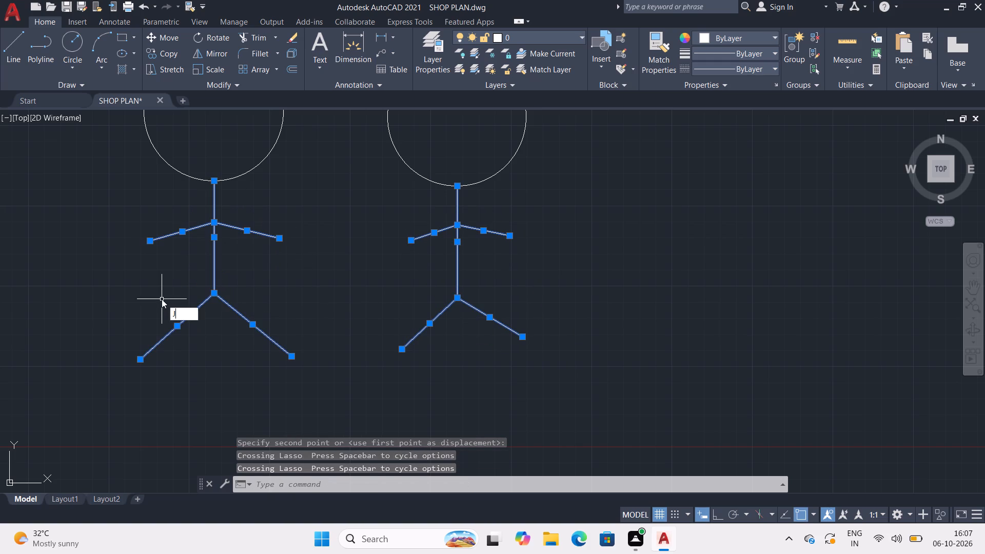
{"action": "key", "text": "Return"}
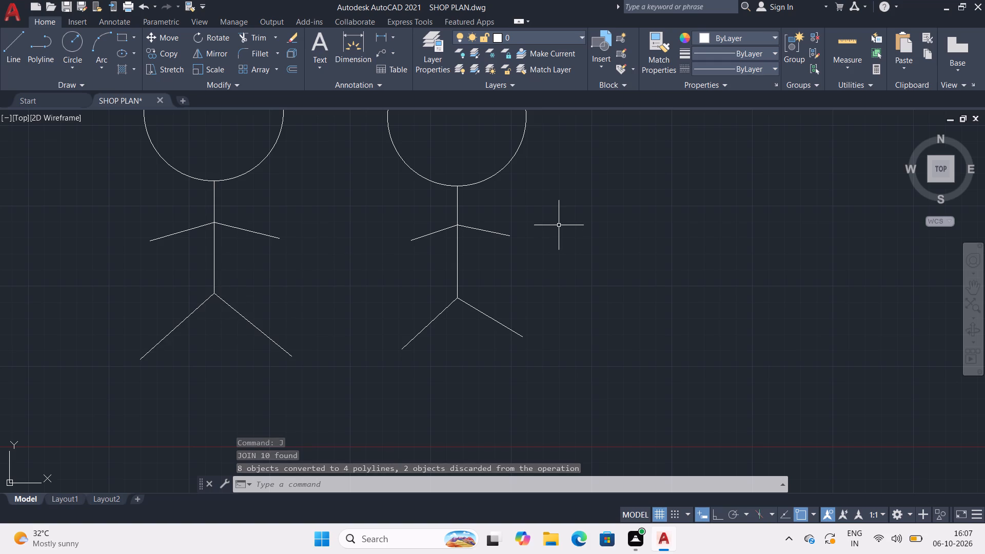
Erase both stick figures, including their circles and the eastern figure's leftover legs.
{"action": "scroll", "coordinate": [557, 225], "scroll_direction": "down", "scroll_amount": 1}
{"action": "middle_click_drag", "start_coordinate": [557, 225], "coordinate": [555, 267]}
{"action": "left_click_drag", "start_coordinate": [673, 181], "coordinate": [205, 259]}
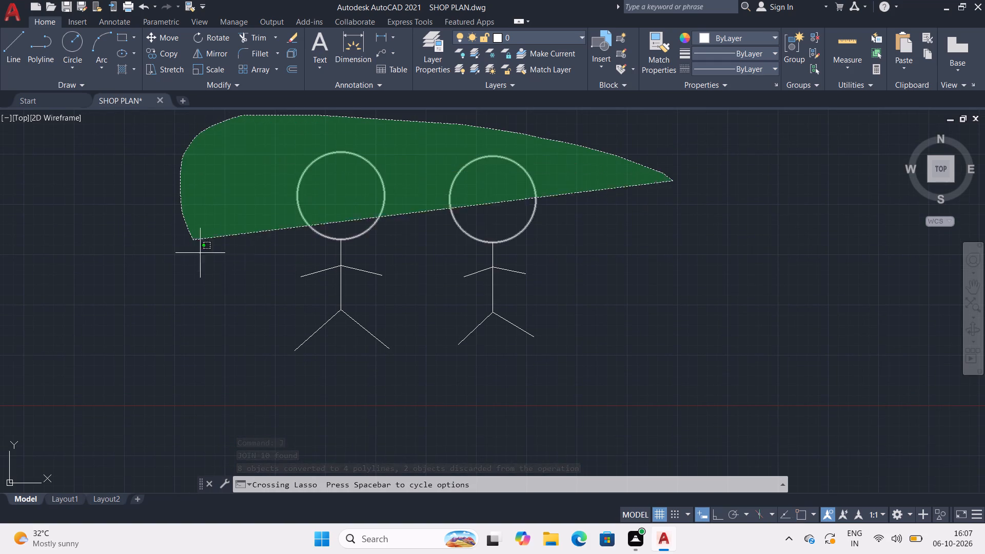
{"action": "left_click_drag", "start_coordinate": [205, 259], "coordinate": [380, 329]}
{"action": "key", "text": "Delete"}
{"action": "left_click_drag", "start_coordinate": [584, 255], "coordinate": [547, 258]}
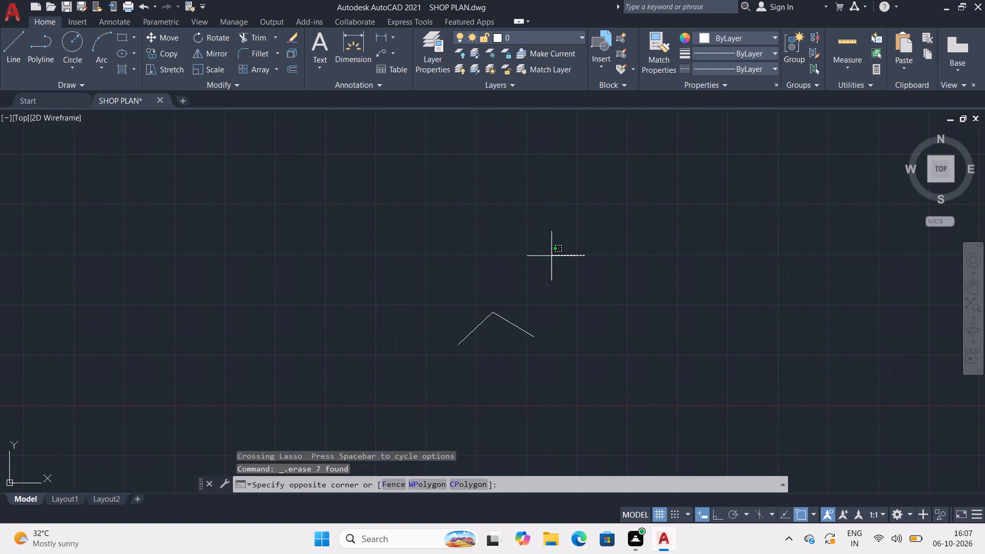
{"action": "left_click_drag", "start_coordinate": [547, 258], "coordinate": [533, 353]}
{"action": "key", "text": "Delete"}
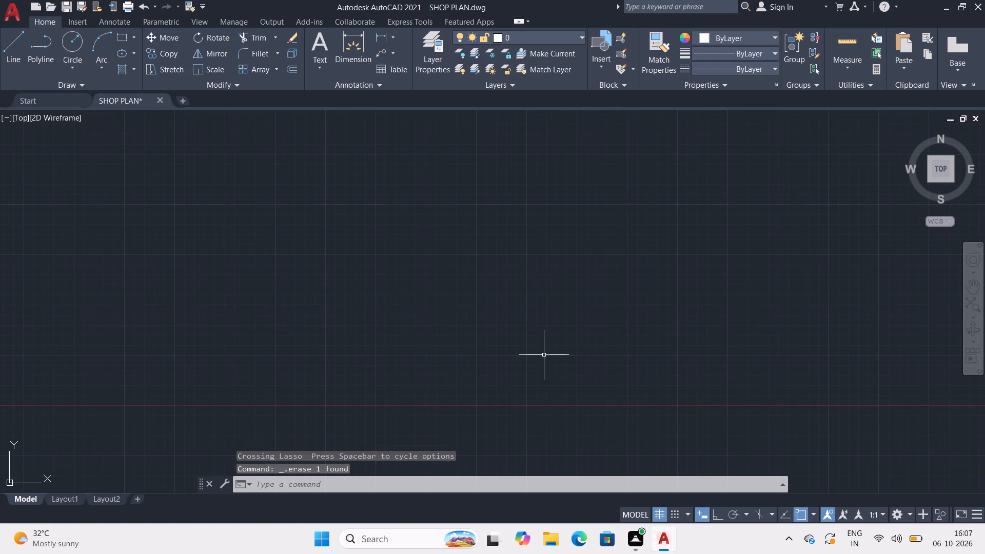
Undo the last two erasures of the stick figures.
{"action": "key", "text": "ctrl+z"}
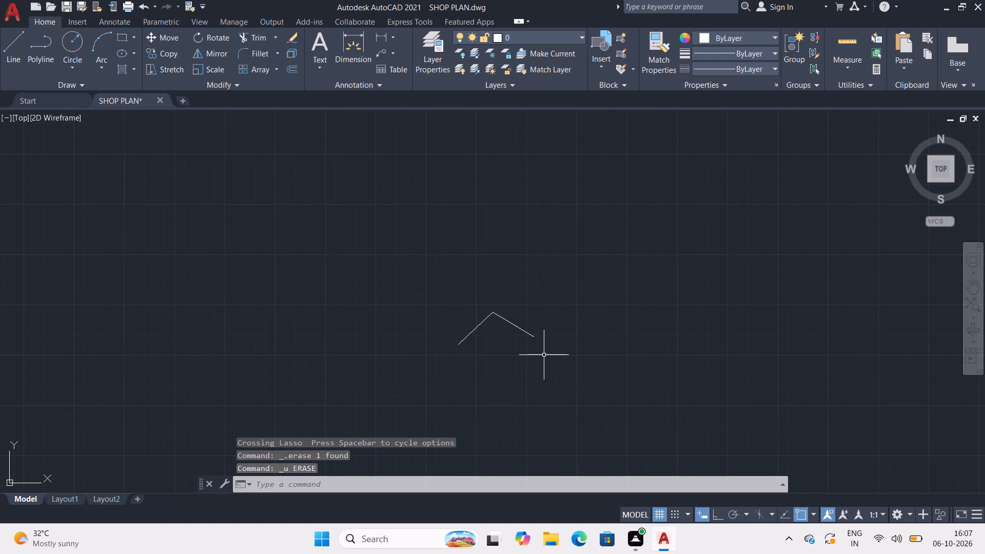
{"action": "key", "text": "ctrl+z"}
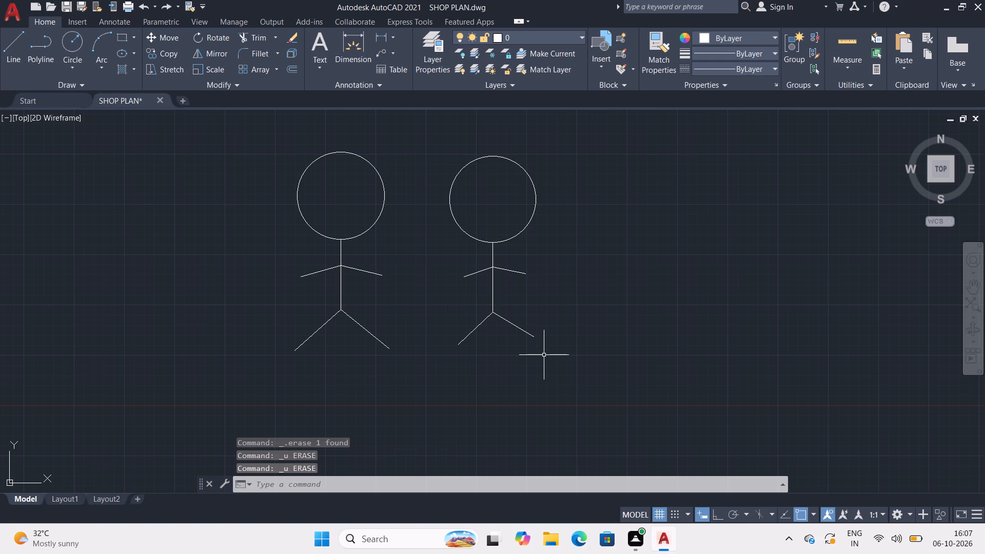
Erase both complete stick figures, circles and lines together, in a single deletion.
{"action": "left_click_drag", "start_coordinate": [600, 197], "coordinate": [211, 205]}
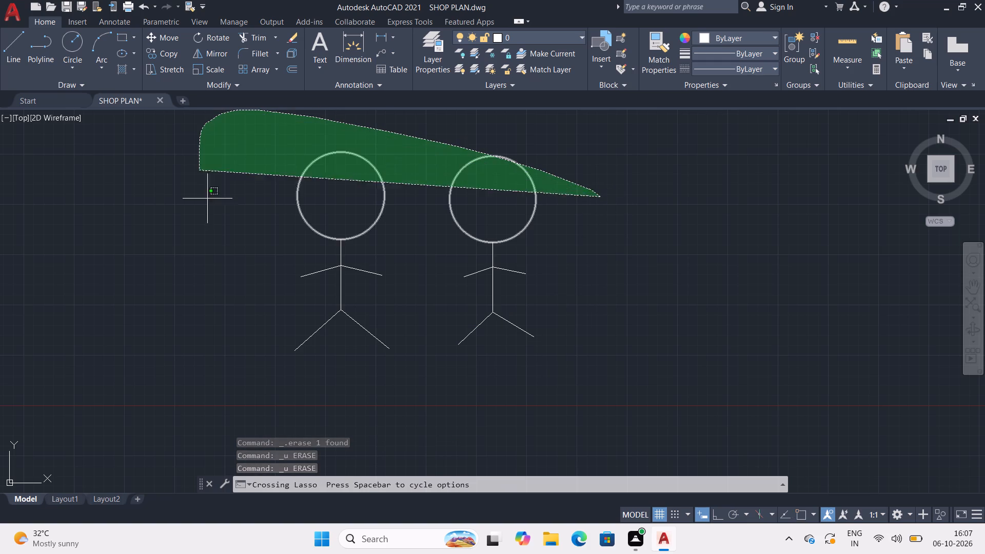
{"action": "left_click_drag", "start_coordinate": [211, 205], "coordinate": [544, 378]}
{"action": "key", "text": "Delete"}
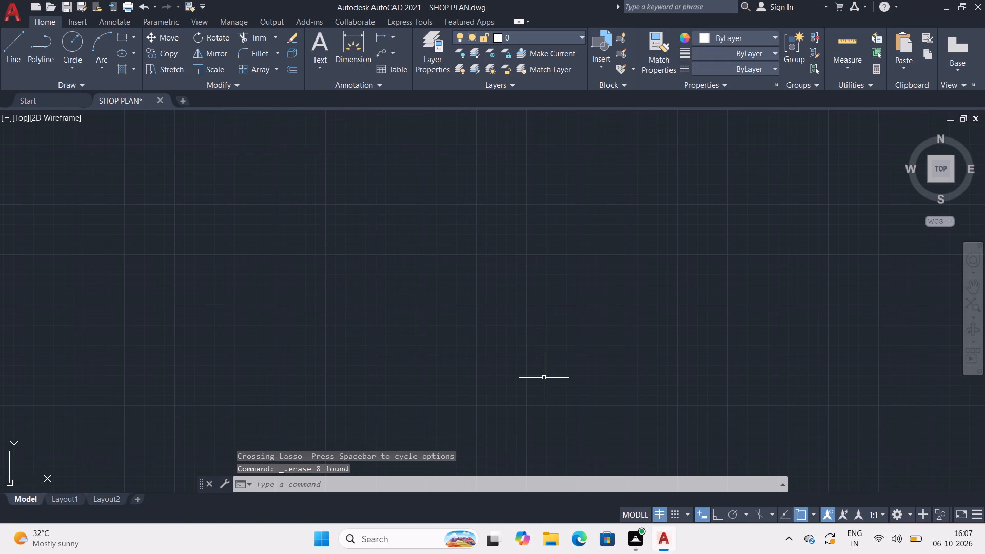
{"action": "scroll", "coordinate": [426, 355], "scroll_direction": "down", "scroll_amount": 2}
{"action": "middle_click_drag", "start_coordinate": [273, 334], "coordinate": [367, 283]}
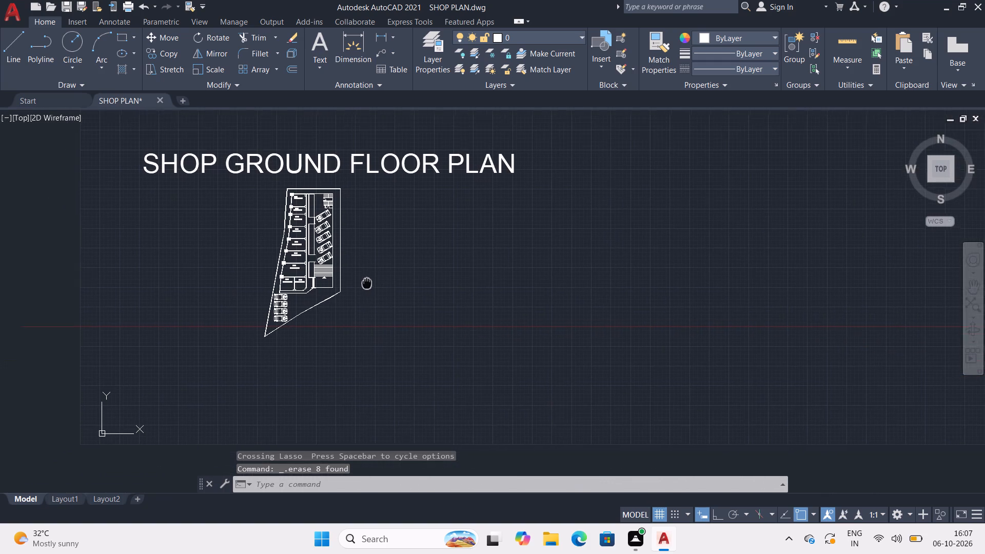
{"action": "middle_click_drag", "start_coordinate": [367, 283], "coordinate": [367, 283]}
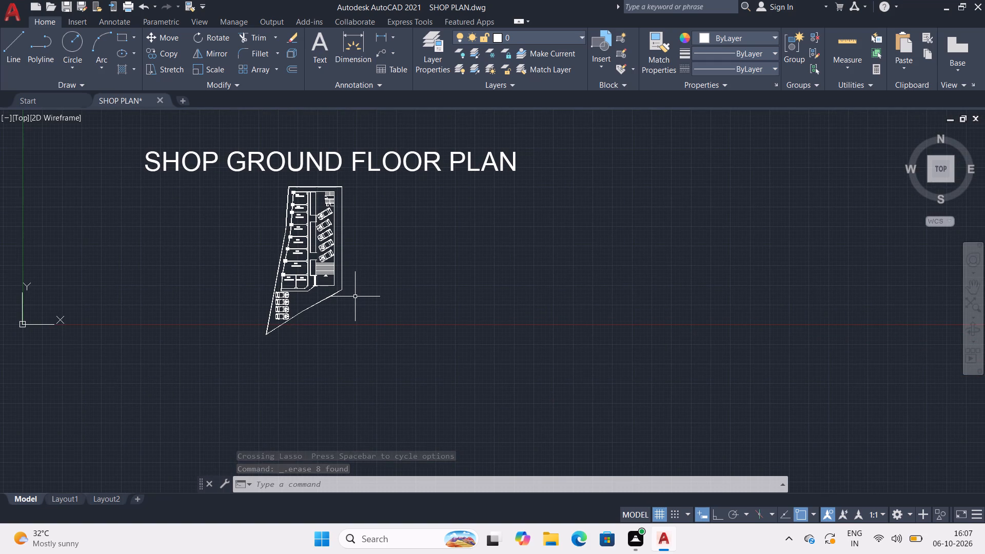
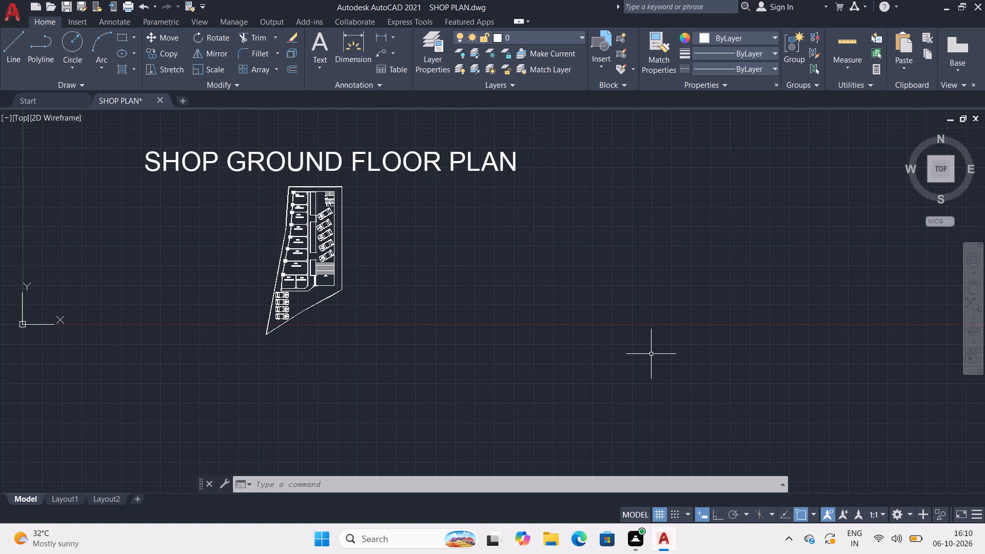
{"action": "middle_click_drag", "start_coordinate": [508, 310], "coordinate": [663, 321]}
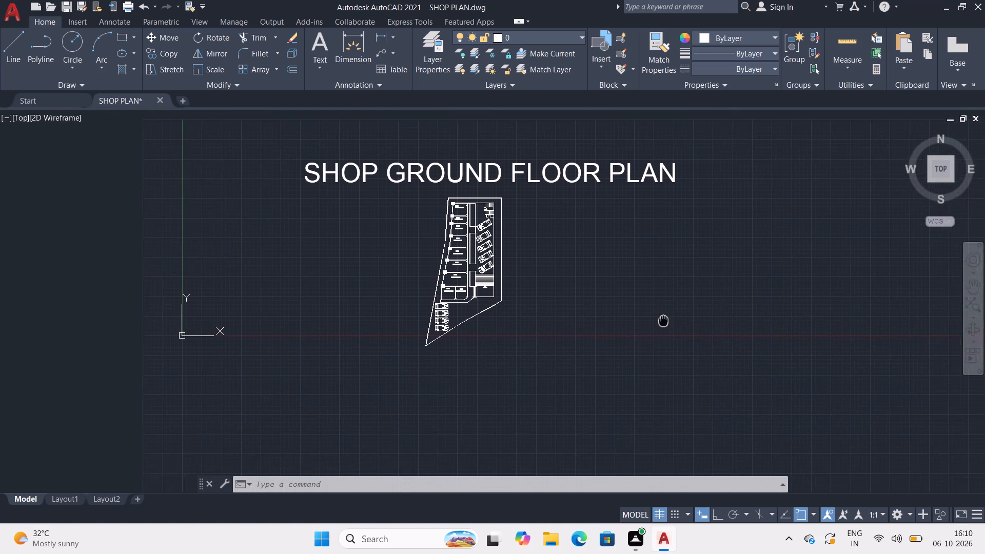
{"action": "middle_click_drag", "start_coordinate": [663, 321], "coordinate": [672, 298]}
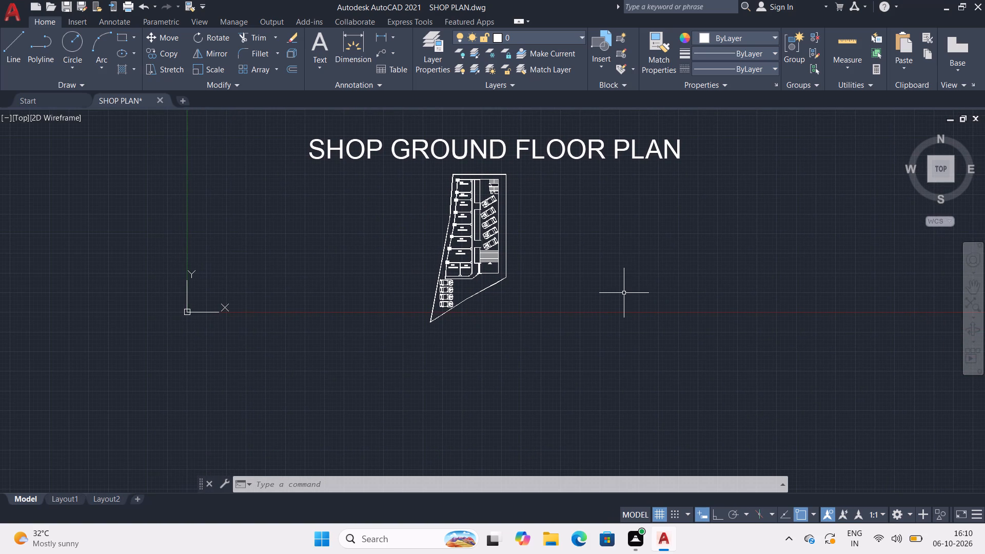
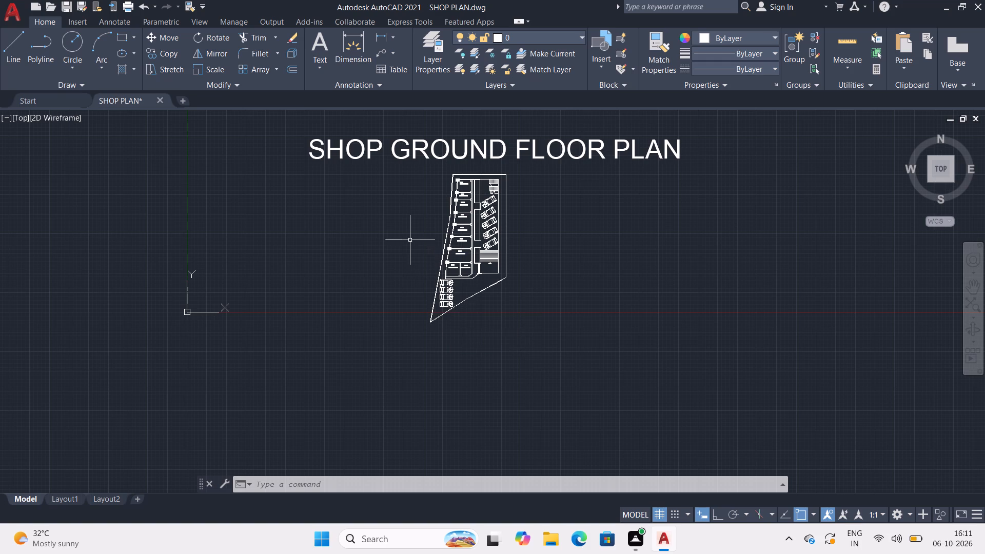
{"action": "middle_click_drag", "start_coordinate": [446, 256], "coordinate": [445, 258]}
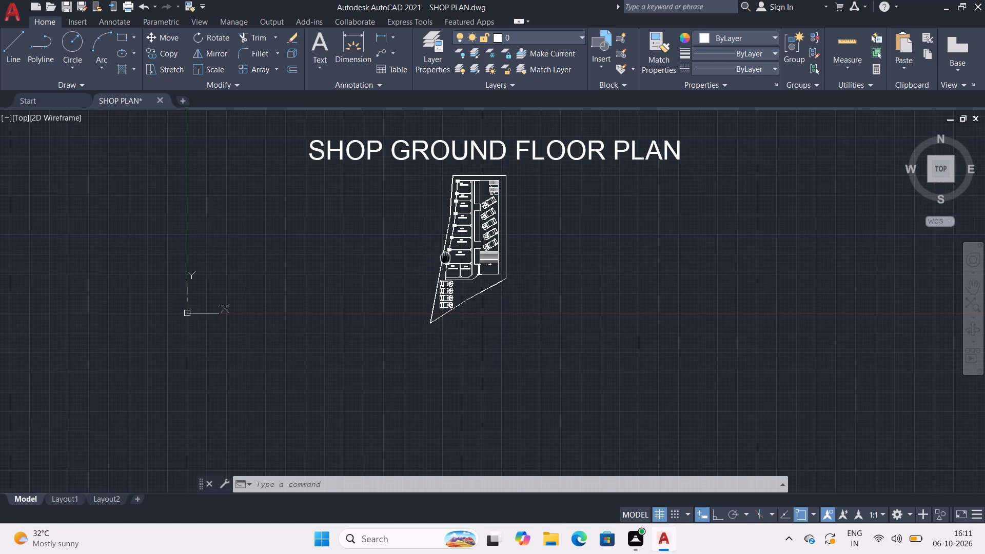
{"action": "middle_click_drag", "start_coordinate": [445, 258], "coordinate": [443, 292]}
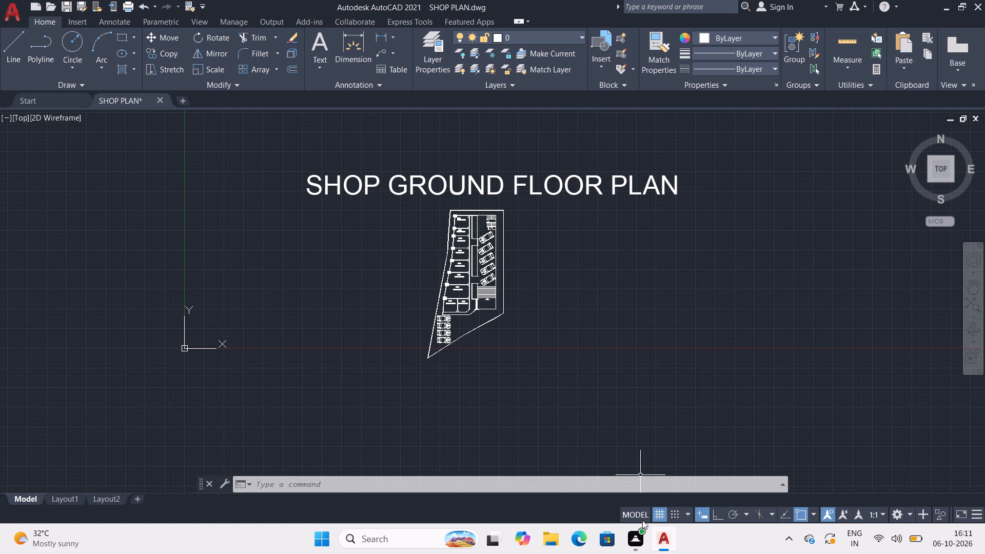
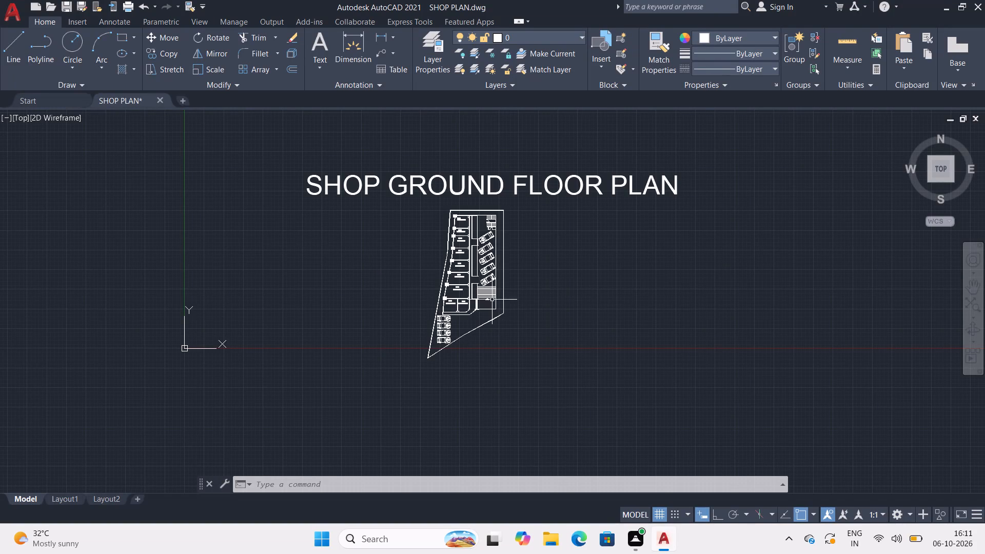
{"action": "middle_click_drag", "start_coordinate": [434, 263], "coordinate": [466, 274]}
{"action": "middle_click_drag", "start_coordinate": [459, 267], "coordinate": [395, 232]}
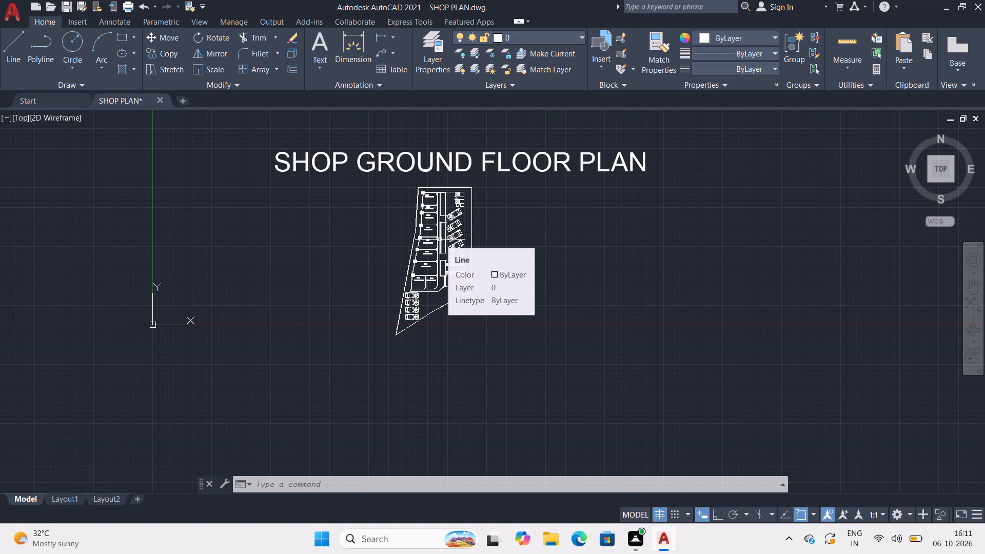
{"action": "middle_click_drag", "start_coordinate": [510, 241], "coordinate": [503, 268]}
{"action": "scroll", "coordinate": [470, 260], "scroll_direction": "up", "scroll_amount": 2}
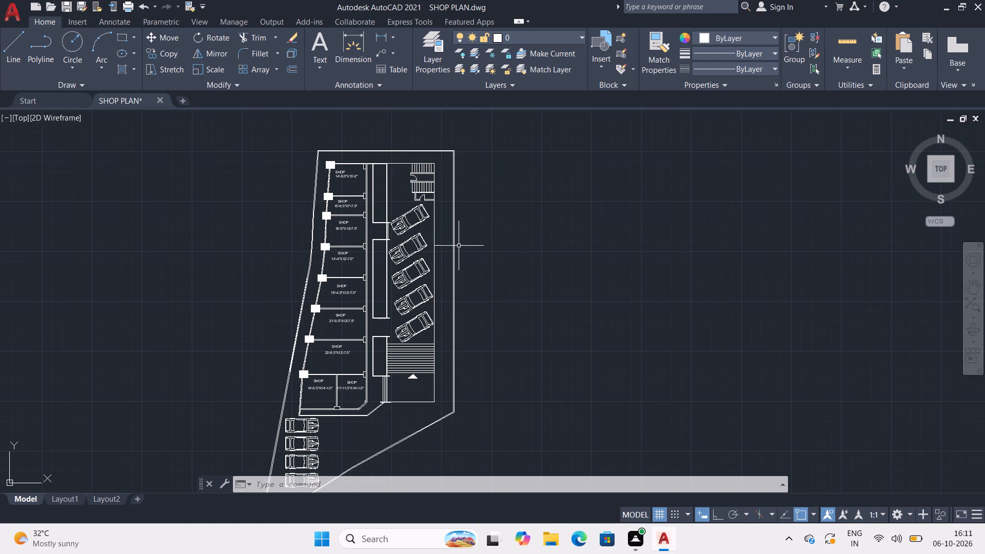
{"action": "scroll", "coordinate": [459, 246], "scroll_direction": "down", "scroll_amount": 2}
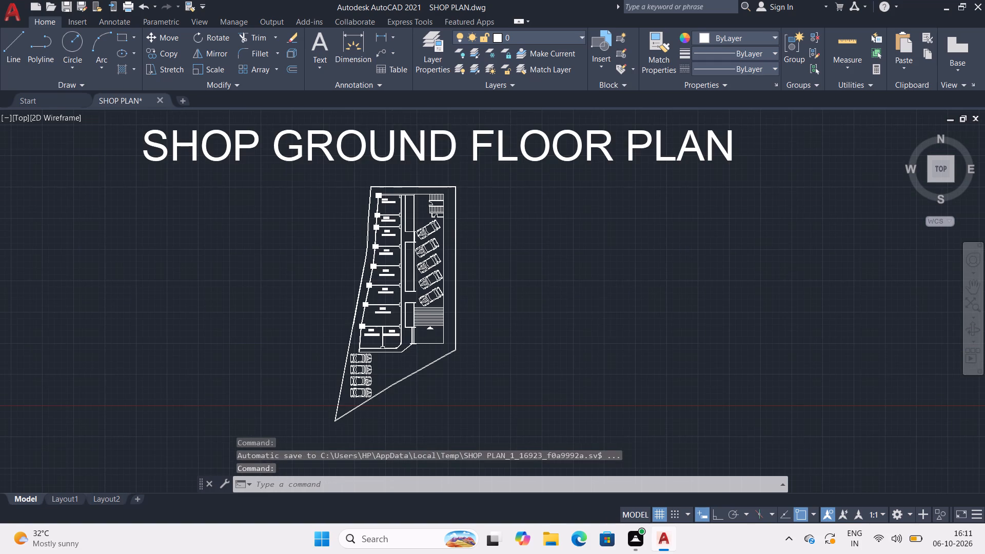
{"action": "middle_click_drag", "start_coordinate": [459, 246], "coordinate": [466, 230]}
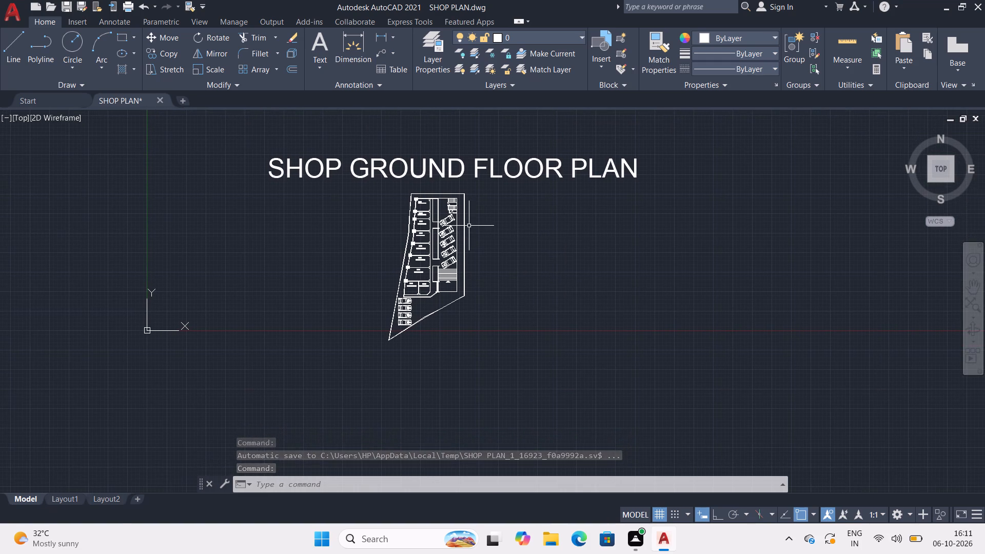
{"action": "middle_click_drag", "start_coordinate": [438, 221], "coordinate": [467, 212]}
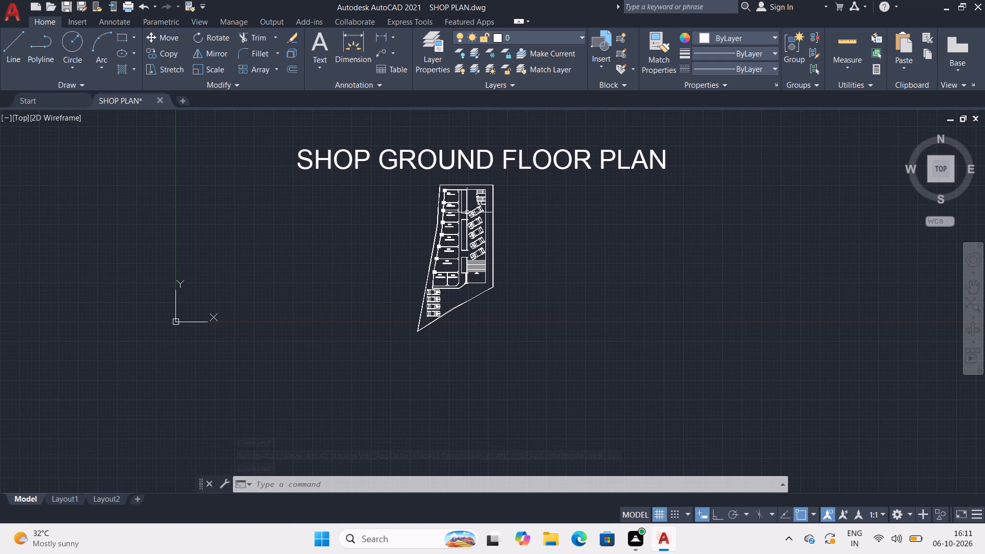
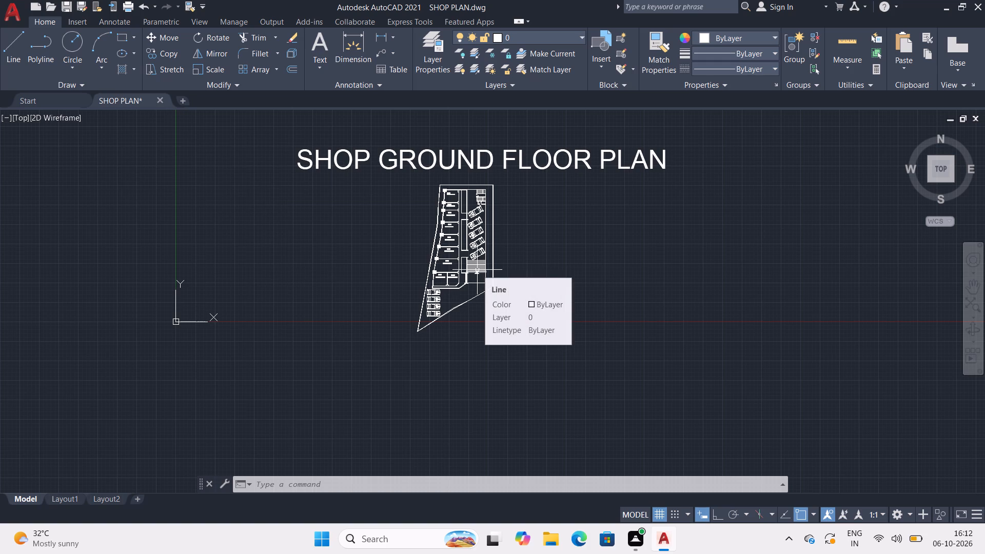
Examine the shop units, parked cars and stairs on the shop ground floor plan, and return to the whole plan.
{"action": "middle_click_drag", "start_coordinate": [477, 270], "coordinate": [508, 338]}
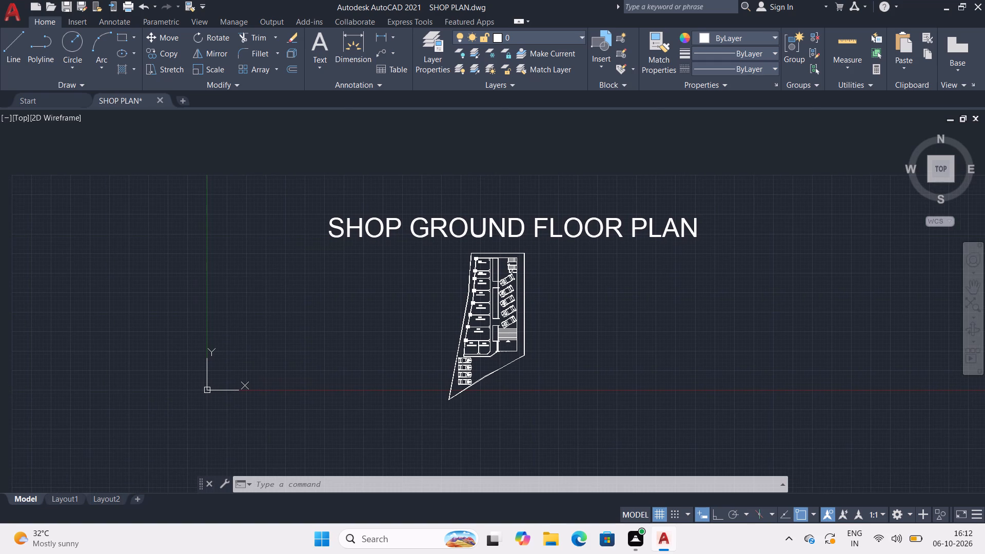
{"action": "scroll", "coordinate": [485, 325], "scroll_direction": "up", "scroll_amount": 4}
{"action": "middle_click", "coordinate": [485, 324]}
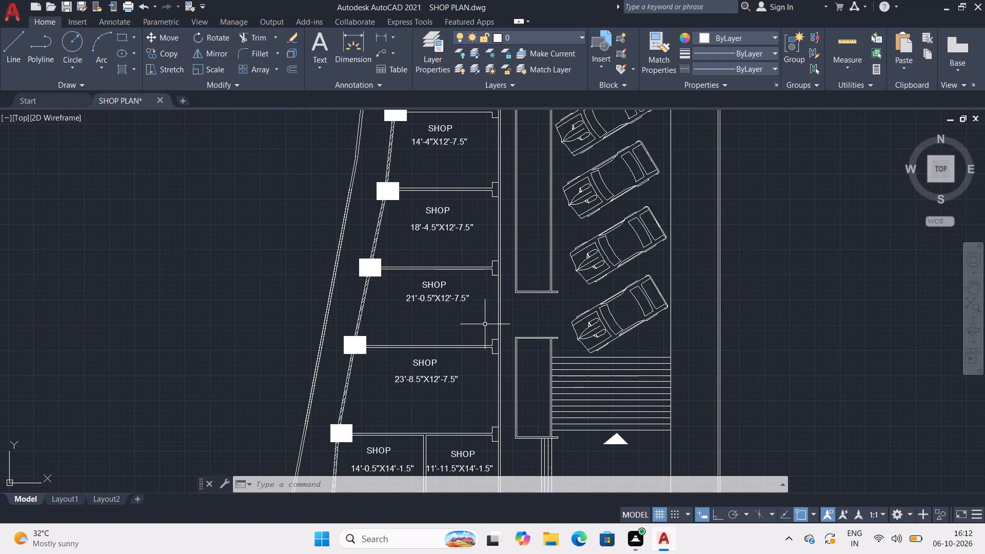
{"action": "scroll", "coordinate": [485, 324], "scroll_direction": "down", "scroll_amount": 4}
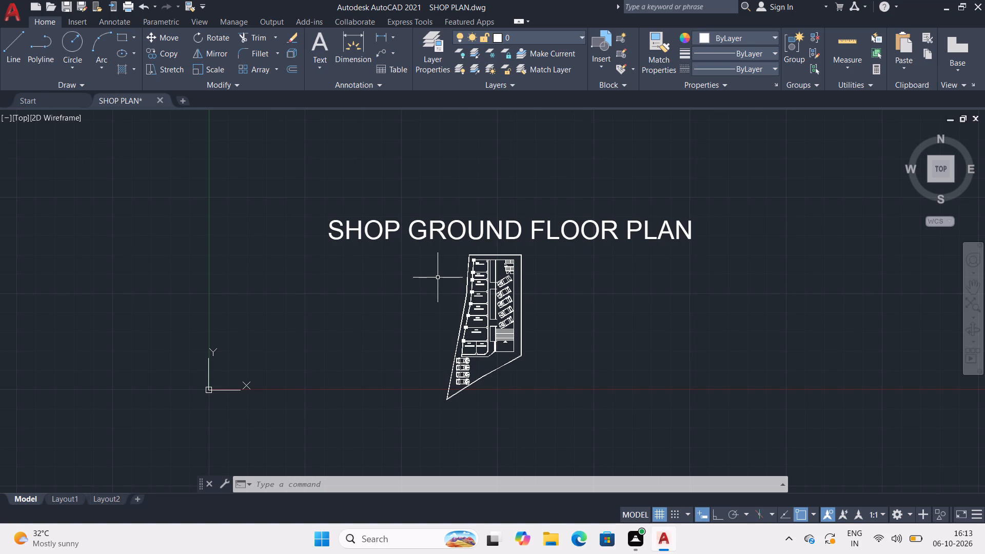
{"action": "middle_click_drag", "start_coordinate": [437, 281], "coordinate": [367, 284]}
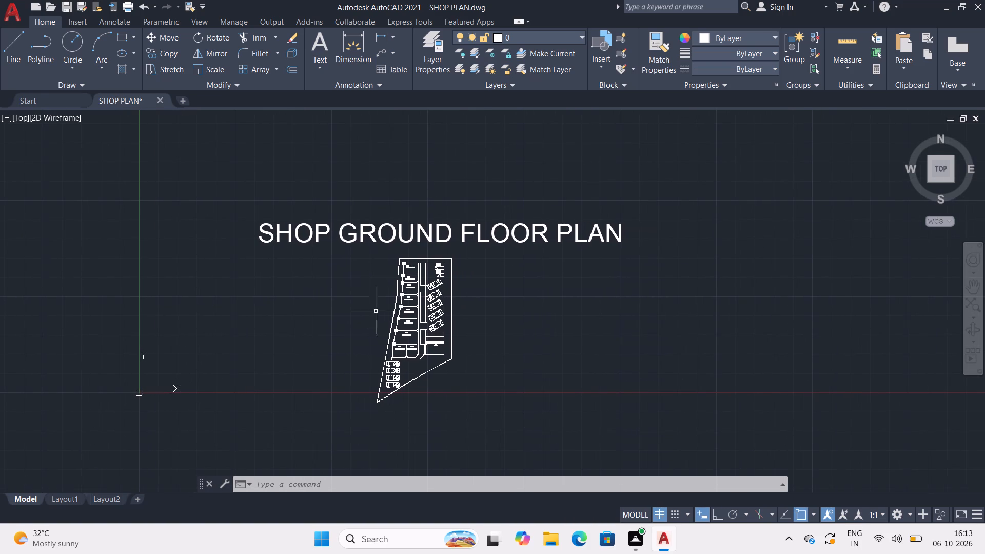
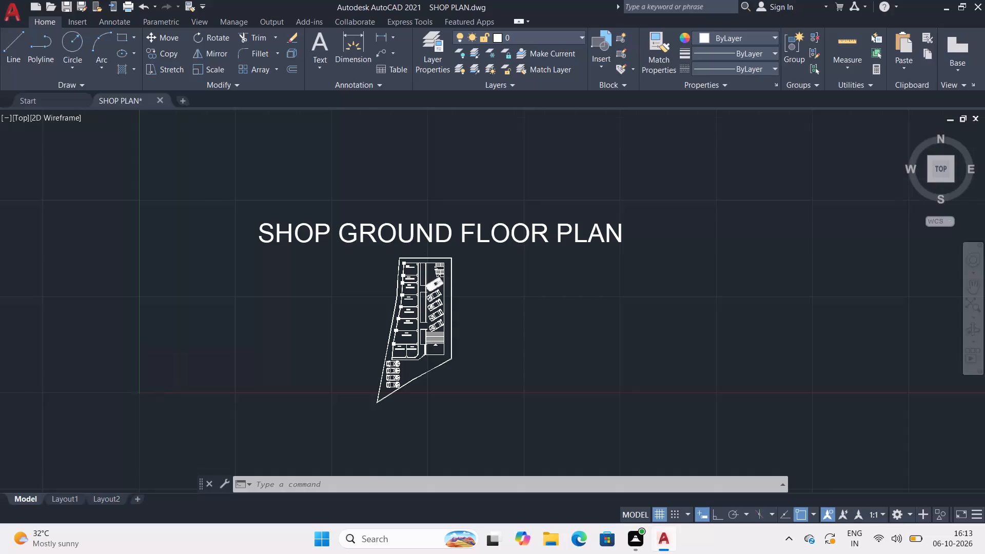
Examine the row of shop units and the parked cars, from the whole ground floor plan up to its northern part.
{"action": "scroll", "coordinate": [441, 287], "scroll_direction": "down", "scroll_amount": 1}
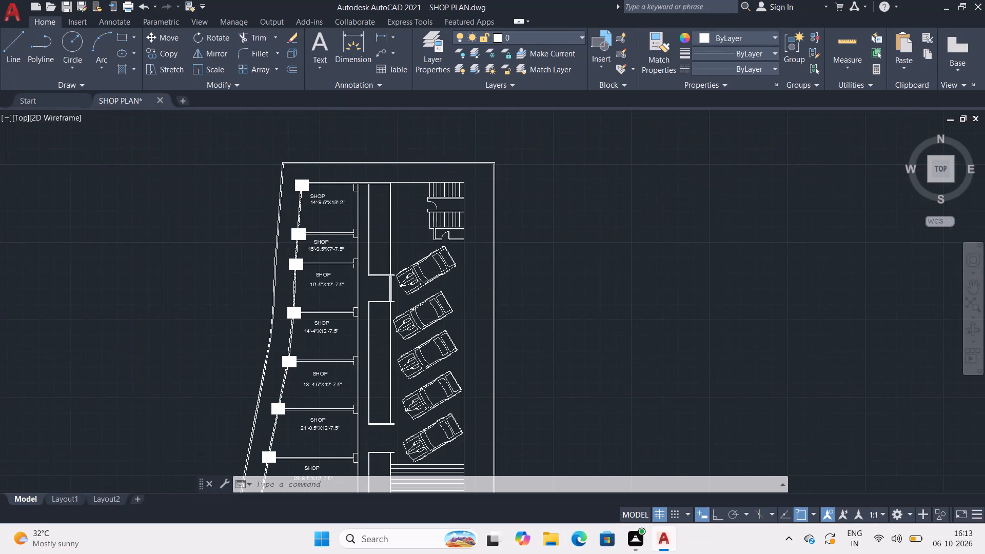
{"action": "scroll", "coordinate": [441, 287], "scroll_direction": "down", "scroll_amount": 2}
{"action": "middle_click_drag", "start_coordinate": [441, 287], "coordinate": [504, 242]}
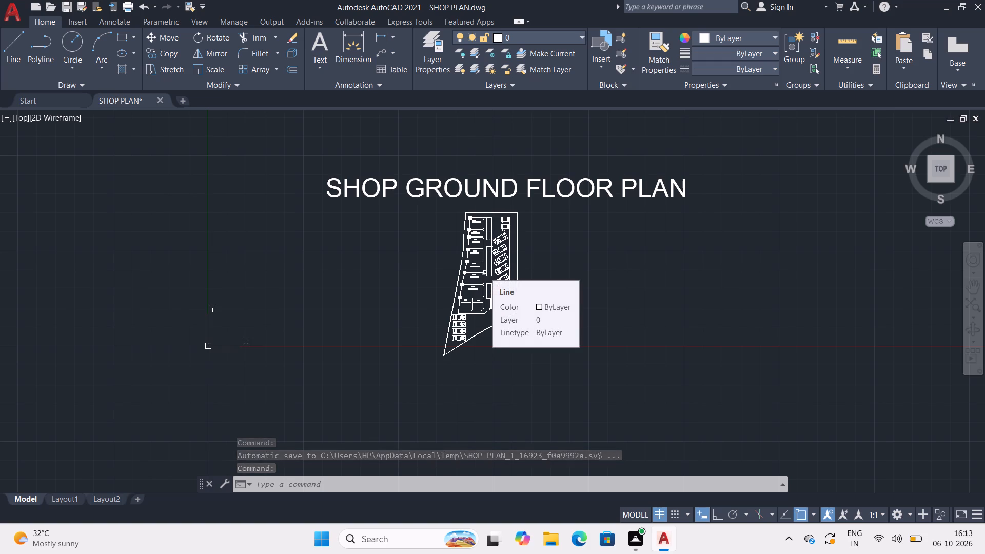
{"action": "middle_click_drag", "start_coordinate": [485, 272], "coordinate": [499, 264]}
{"action": "scroll", "coordinate": [499, 264], "scroll_direction": "up", "scroll_amount": 2}
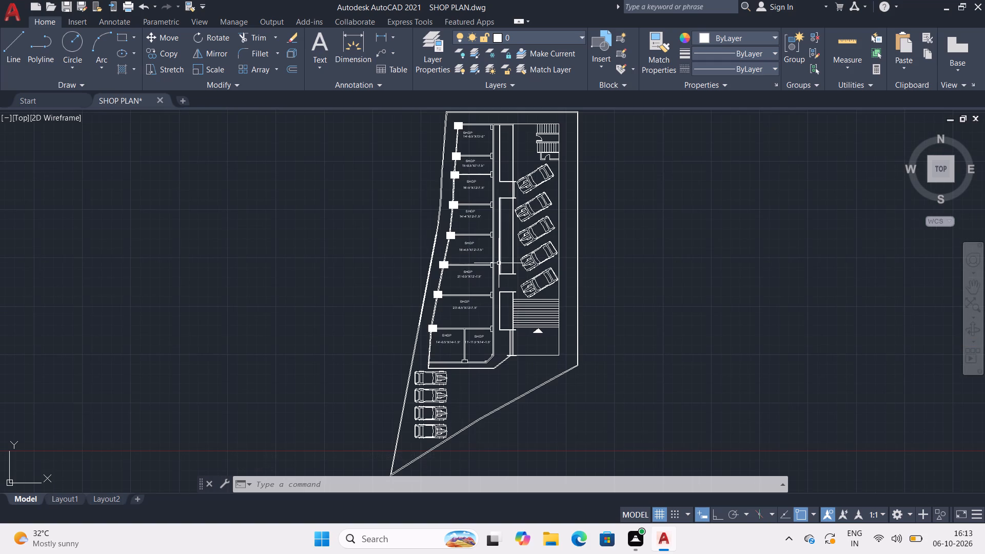
{"action": "middle_click_drag", "start_coordinate": [499, 263], "coordinate": [486, 302]}
{"action": "scroll", "coordinate": [480, 315], "scroll_direction": "up", "scroll_amount": 1}
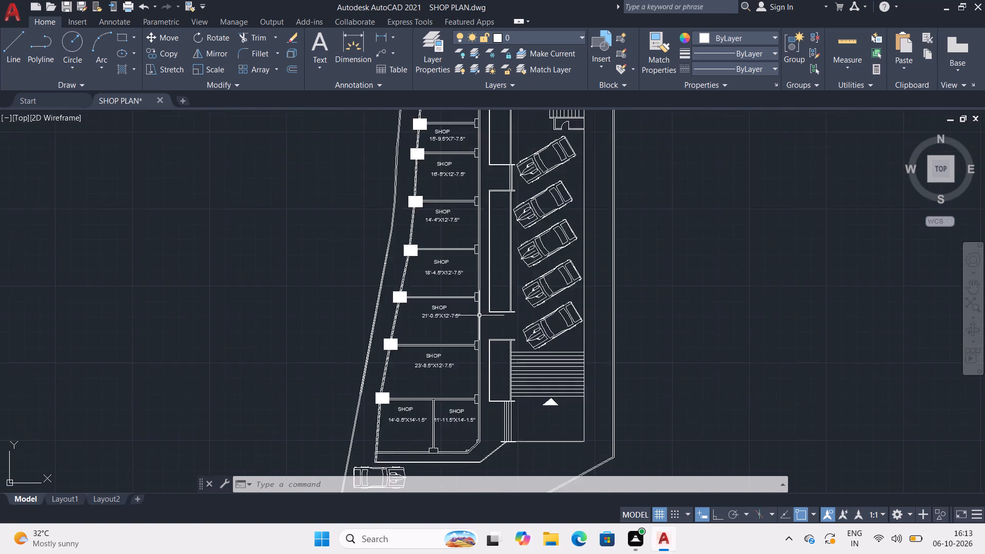
{"action": "scroll", "coordinate": [479, 314], "scroll_direction": "up", "scroll_amount": 1}
{"action": "middle_click_drag", "start_coordinate": [479, 287], "coordinate": [446, 384]}
{"action": "middle_click_drag", "start_coordinate": [474, 168], "coordinate": [478, 288]}
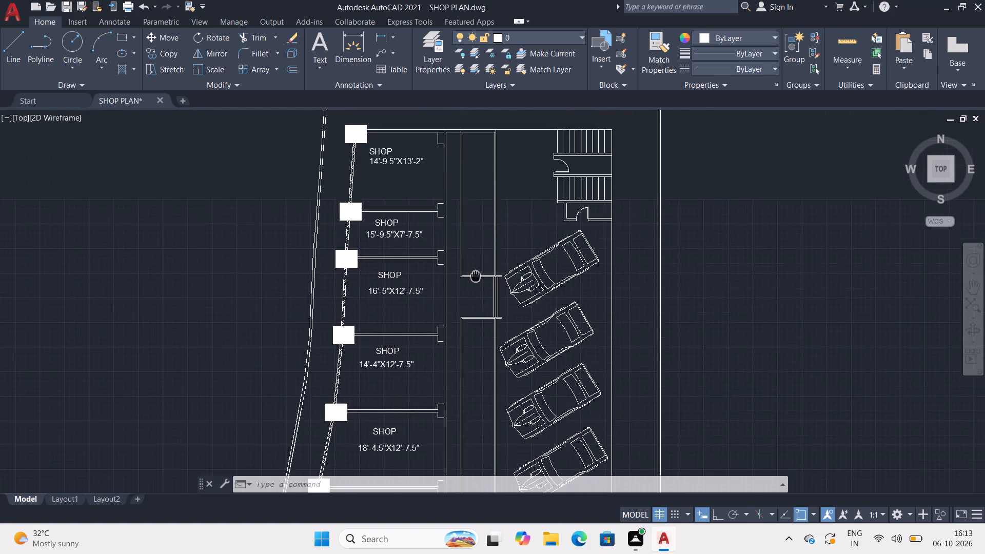
{"action": "middle_click_drag", "start_coordinate": [478, 288], "coordinate": [486, 327]}
Inspect the passage walls, the northernmost shop and the staircase at the north end of the plan up close.
{"action": "scroll", "coordinate": [477, 272], "scroll_direction": "up", "scroll_amount": 4}
{"action": "middle_click_drag", "start_coordinate": [481, 263], "coordinate": [482, 265]}
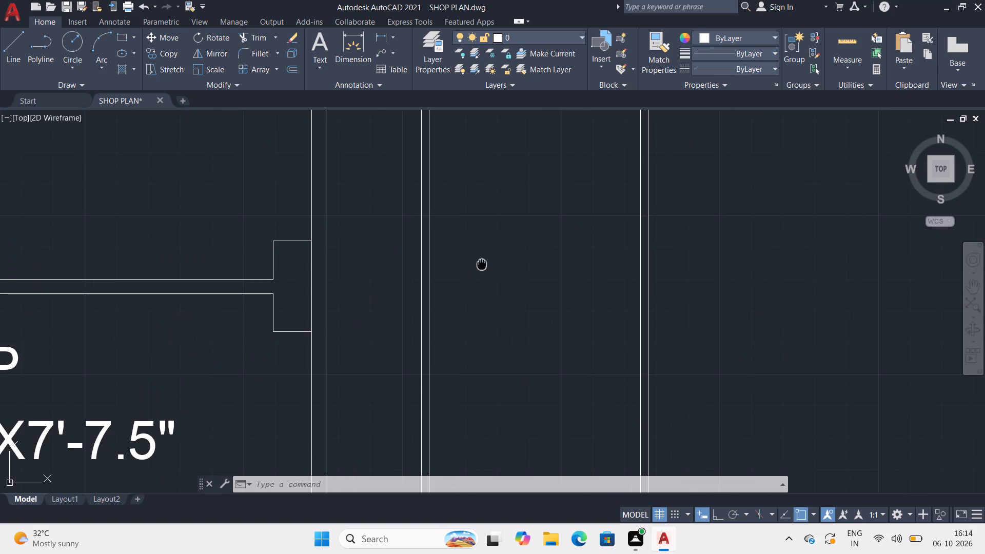
{"action": "middle_click_drag", "start_coordinate": [482, 265], "coordinate": [434, 350]}
{"action": "scroll", "coordinate": [438, 326], "scroll_direction": "down", "scroll_amount": 4}
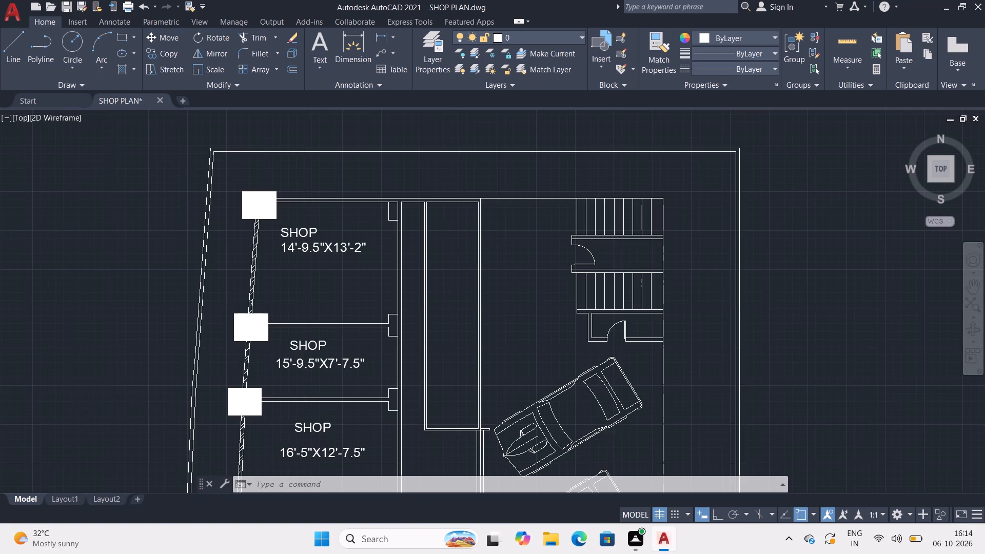
{"action": "middle_click_drag", "start_coordinate": [443, 292], "coordinate": [455, 339]}
{"action": "scroll", "coordinate": [443, 292], "scroll_direction": "down", "scroll_amount": 1}
{"action": "scroll", "coordinate": [456, 328], "scroll_direction": "up", "scroll_amount": 4}
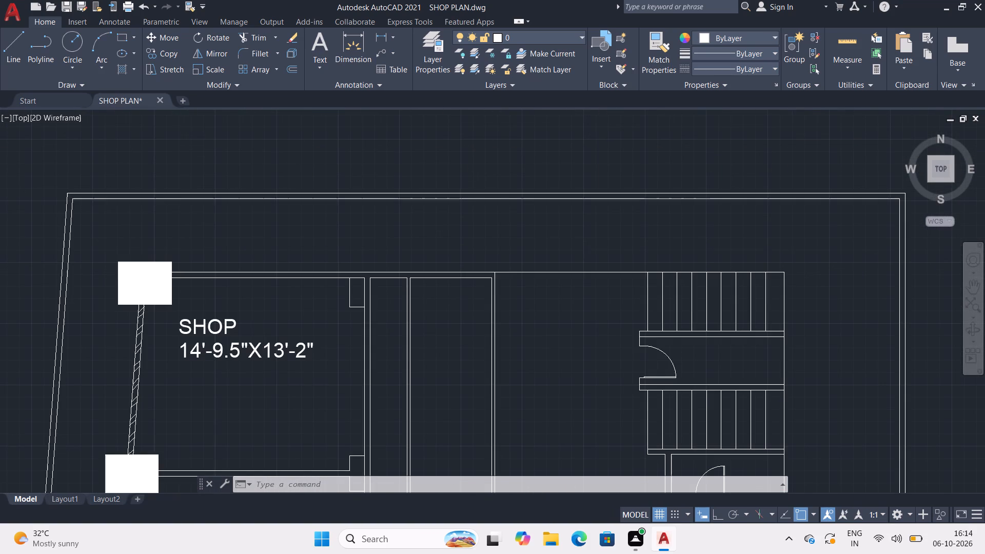
{"action": "middle_click_drag", "start_coordinate": [461, 298], "coordinate": [474, 242]}
{"action": "scroll", "coordinate": [472, 259], "scroll_direction": "down", "scroll_amount": 1}
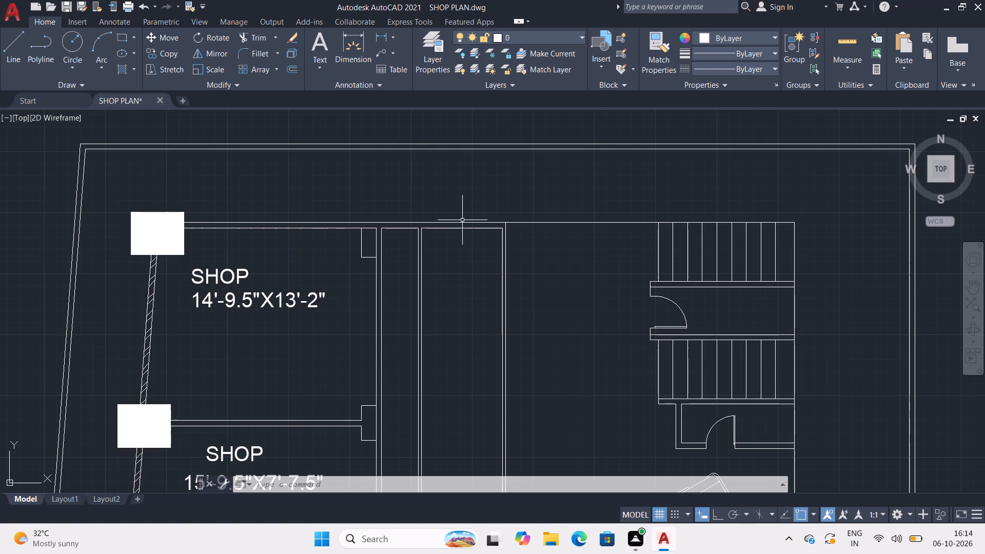
{"action": "middle_click_drag", "start_coordinate": [462, 220], "coordinate": [487, 216]}
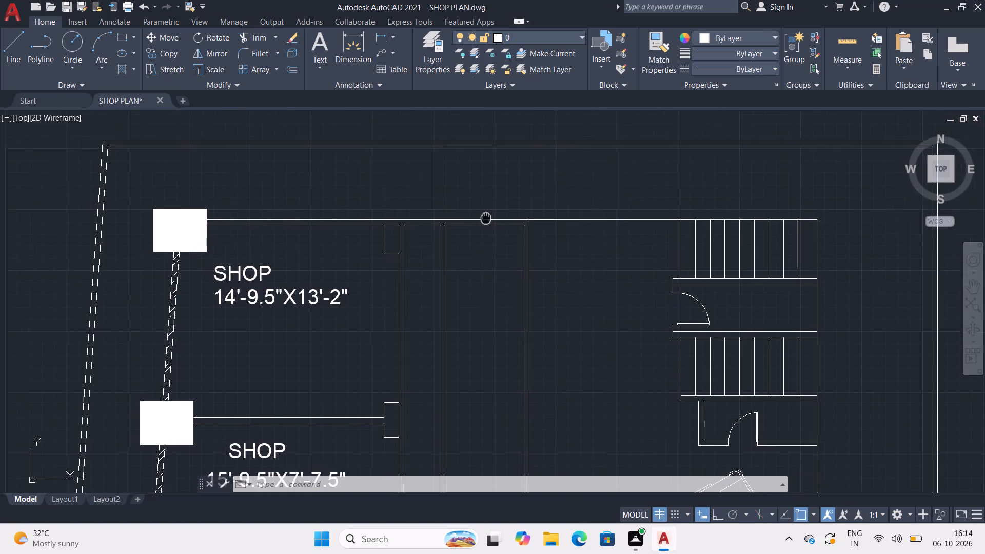
{"action": "middle_click_drag", "start_coordinate": [487, 216], "coordinate": [528, 212]}
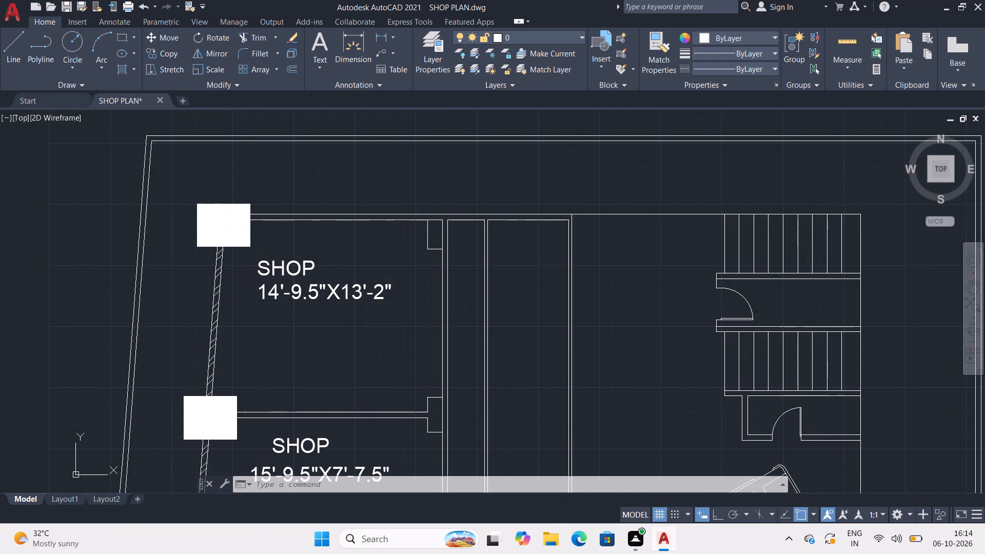
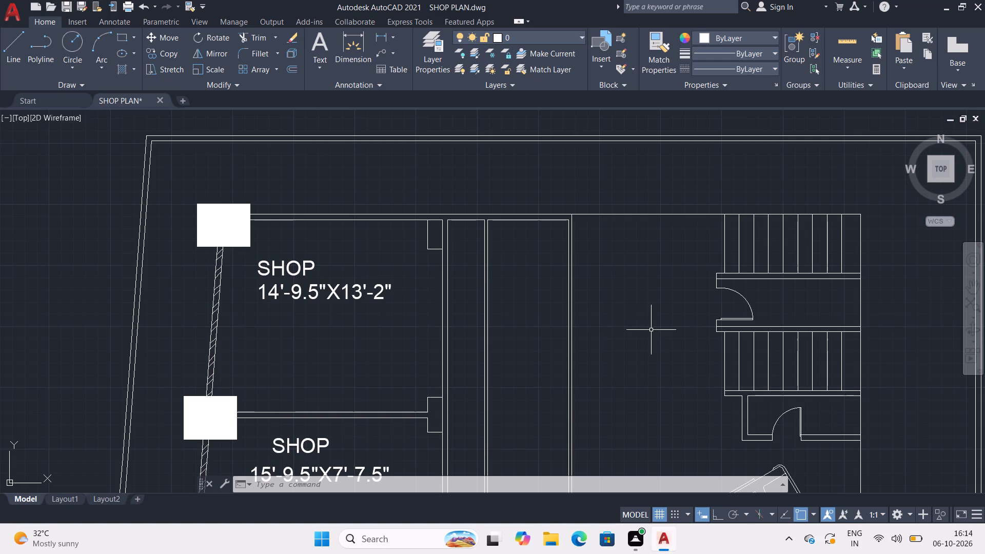
Examine the middle shop units, the passage walls and the angled parked cars of the ground floor plan up close.
{"action": "middle_click_drag", "start_coordinate": [621, 288], "coordinate": [619, 309]}
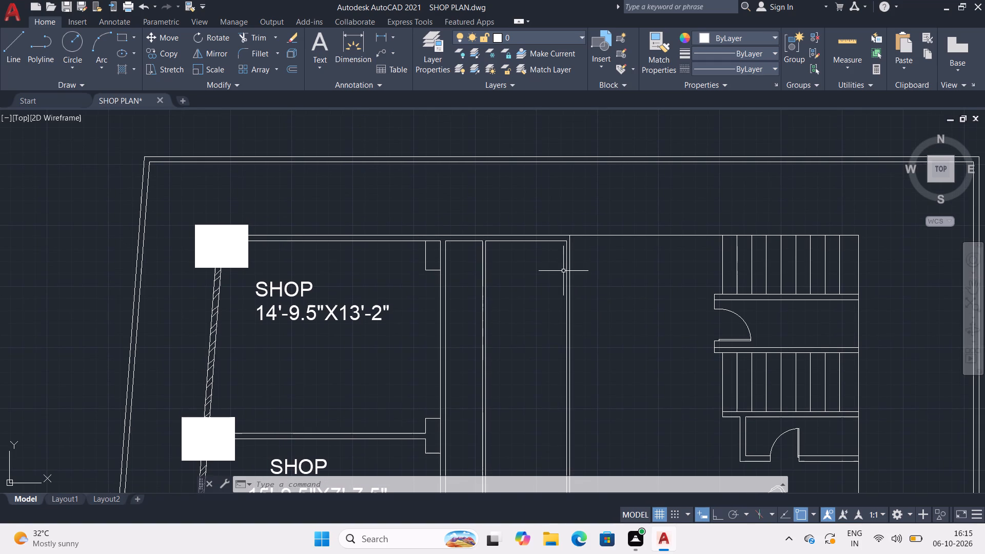
{"action": "scroll", "coordinate": [563, 271], "scroll_direction": "down", "scroll_amount": 3}
{"action": "middle_click_drag", "start_coordinate": [561, 275], "coordinate": [517, 203]}
{"action": "scroll", "coordinate": [500, 213], "scroll_direction": "down", "scroll_amount": 1}
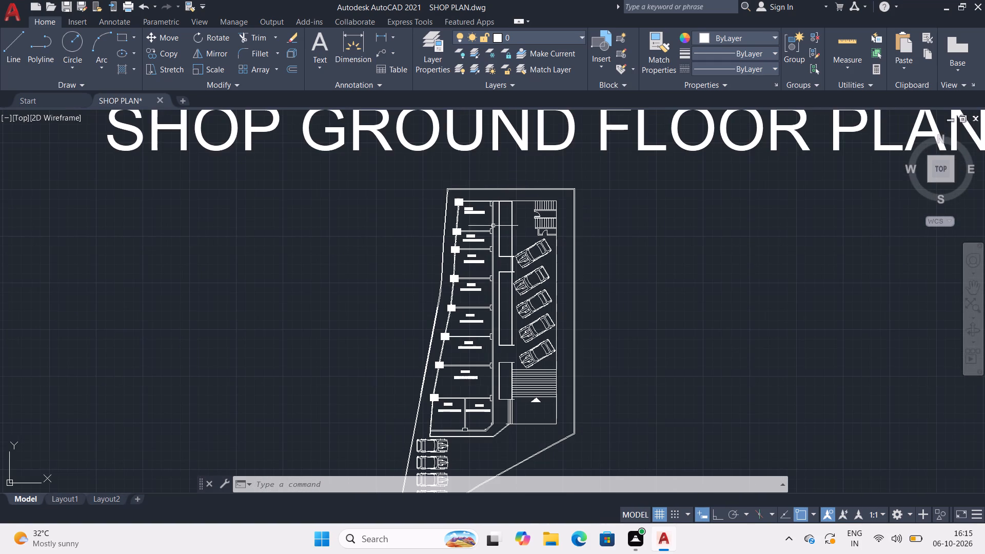
{"action": "middle_click_drag", "start_coordinate": [499, 278], "coordinate": [494, 226]}
{"action": "scroll", "coordinate": [490, 240], "scroll_direction": "up", "scroll_amount": 2}
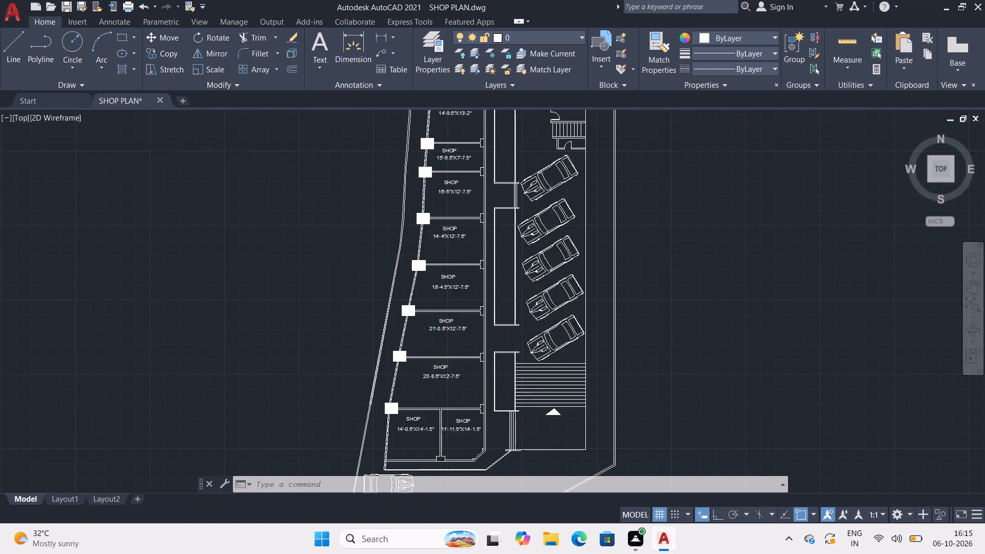
{"action": "scroll", "coordinate": [472, 253], "scroll_direction": "up", "scroll_amount": 2}
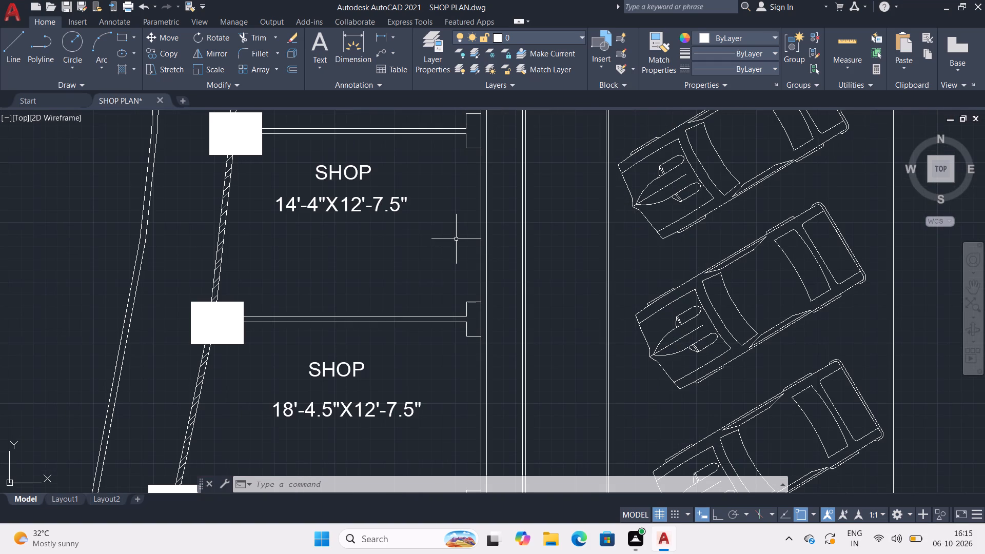
{"action": "middle_click_drag", "start_coordinate": [456, 239], "coordinate": [364, 287]}
{"action": "scroll", "coordinate": [364, 276], "scroll_direction": "down", "scroll_amount": 1}
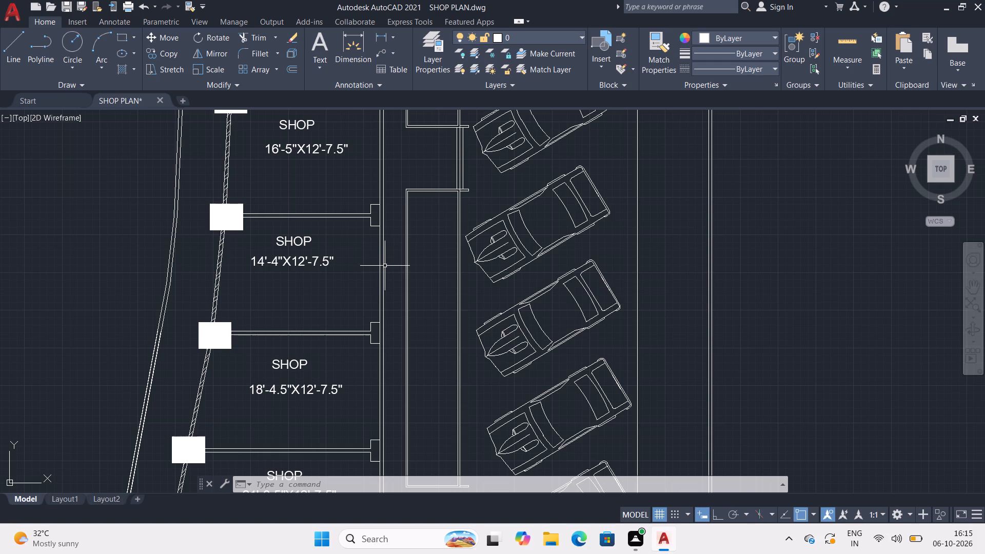
Review the whole shop ground floor plan, including the four parked cars and the boundary at its southern end.
{"action": "scroll", "coordinate": [385, 263], "scroll_direction": "down", "scroll_amount": 4}
{"action": "middle_click_drag", "start_coordinate": [386, 269], "coordinate": [386, 269]}
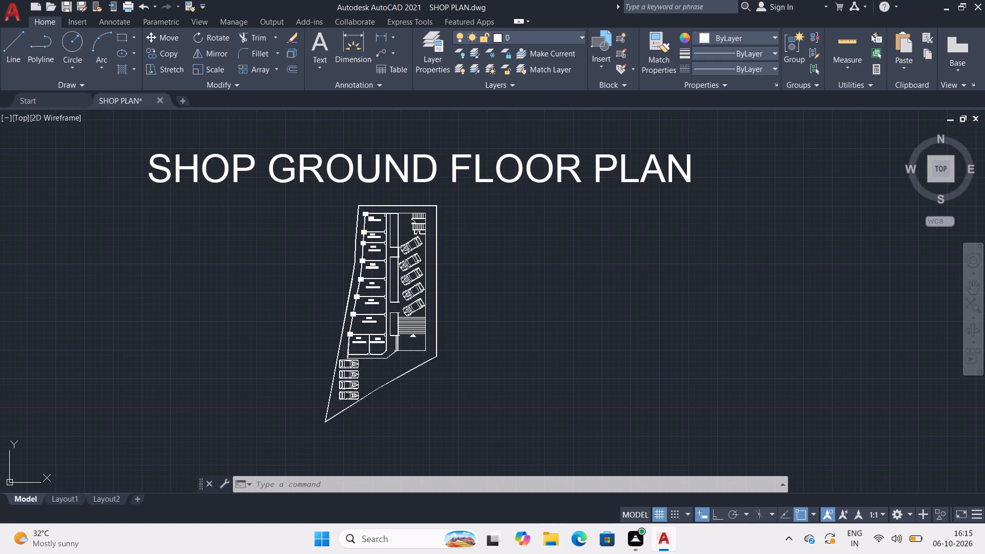
{"action": "middle_click_drag", "start_coordinate": [386, 269], "coordinate": [387, 259]}
{"action": "scroll", "coordinate": [393, 256], "scroll_direction": "up", "scroll_amount": 4}
{"action": "scroll", "coordinate": [395, 269], "scroll_direction": "down", "scroll_amount": 4}
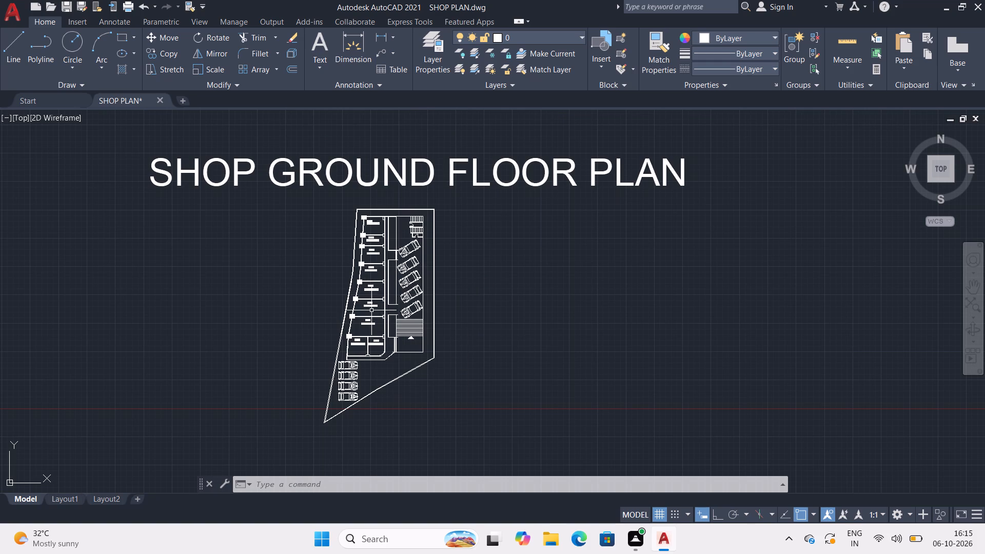
{"action": "middle_click_drag", "start_coordinate": [380, 302], "coordinate": [409, 287]}
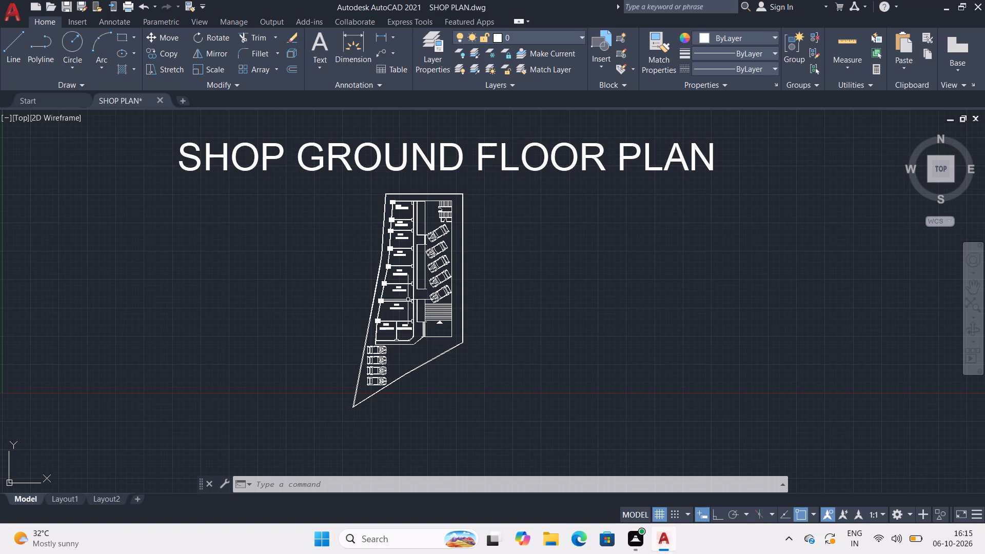
{"action": "scroll", "coordinate": [383, 403], "scroll_direction": "up", "scroll_amount": 2}
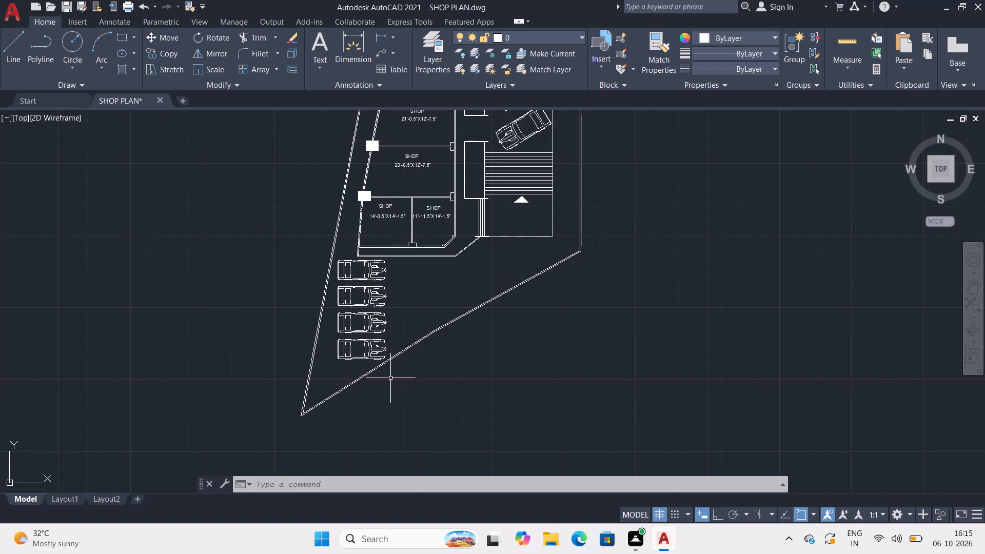
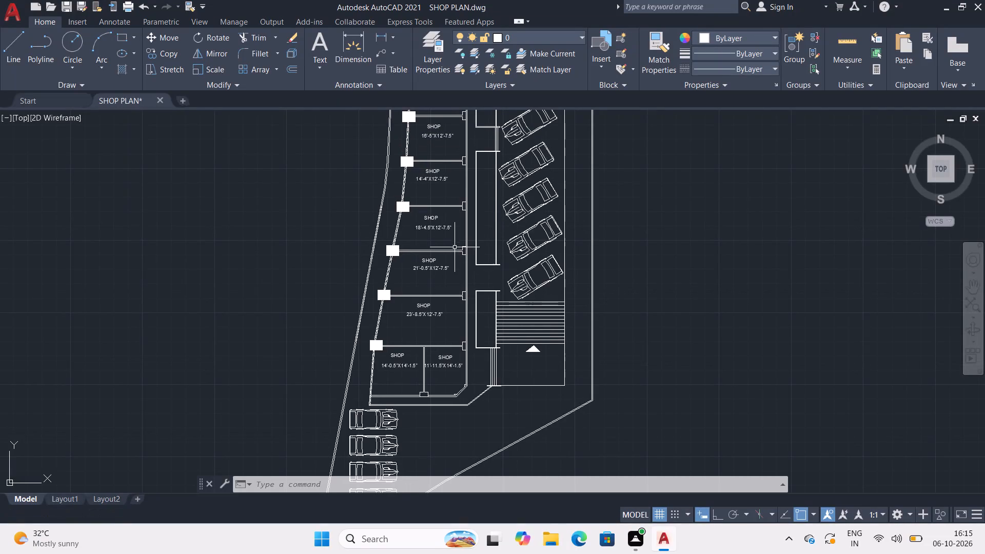
Examine the northern part of the ground floor plan up close, including the upper shop units, staircase block and angled parked cars.
{"action": "middle_click_drag", "start_coordinate": [455, 247], "coordinate": [370, 311]}
{"action": "middle_click_drag", "start_coordinate": [360, 247], "coordinate": [349, 328]}
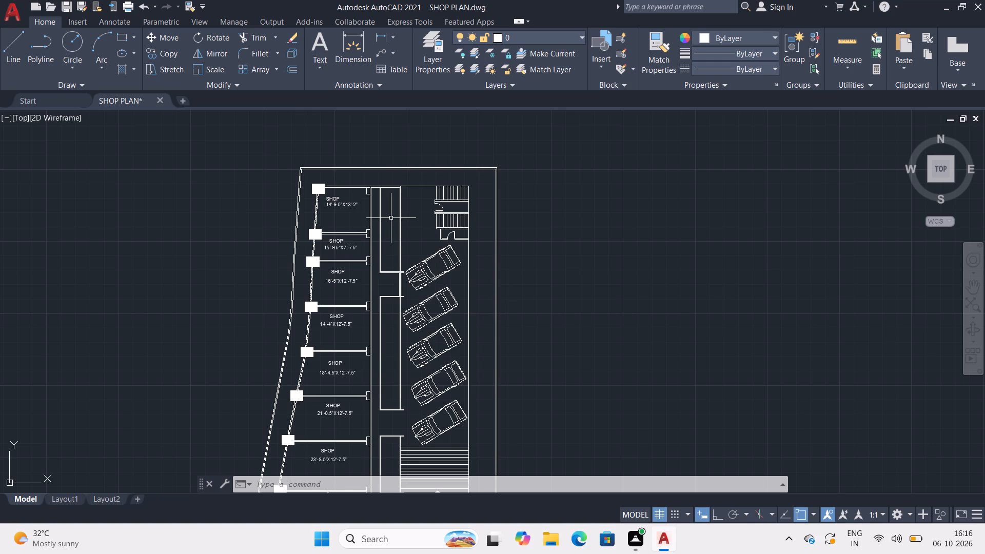
{"action": "scroll", "coordinate": [363, 214], "scroll_direction": "down", "scroll_amount": 1}
{"action": "middle_click_drag", "start_coordinate": [338, 272], "coordinate": [343, 246]}
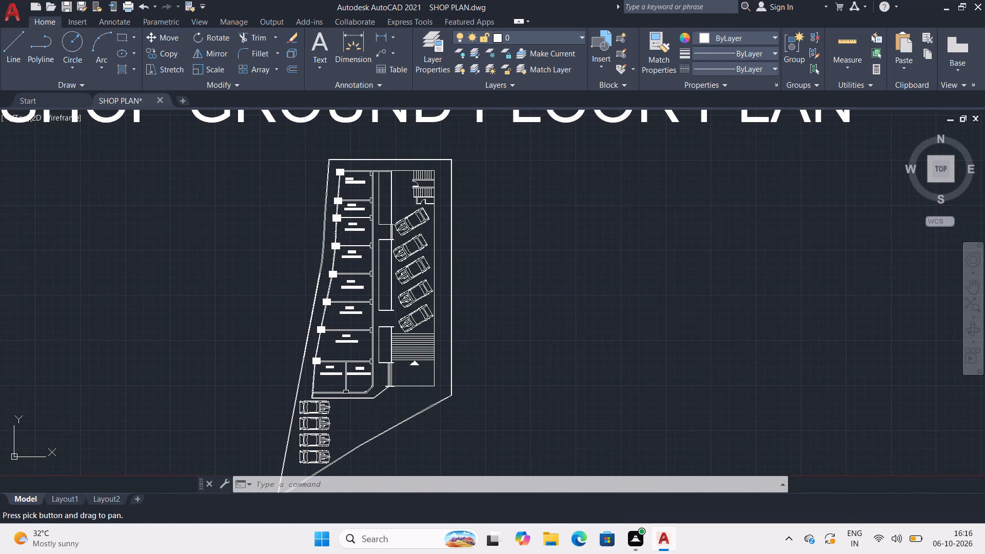
{"action": "scroll", "coordinate": [342, 251], "scroll_direction": "up", "scroll_amount": 2}
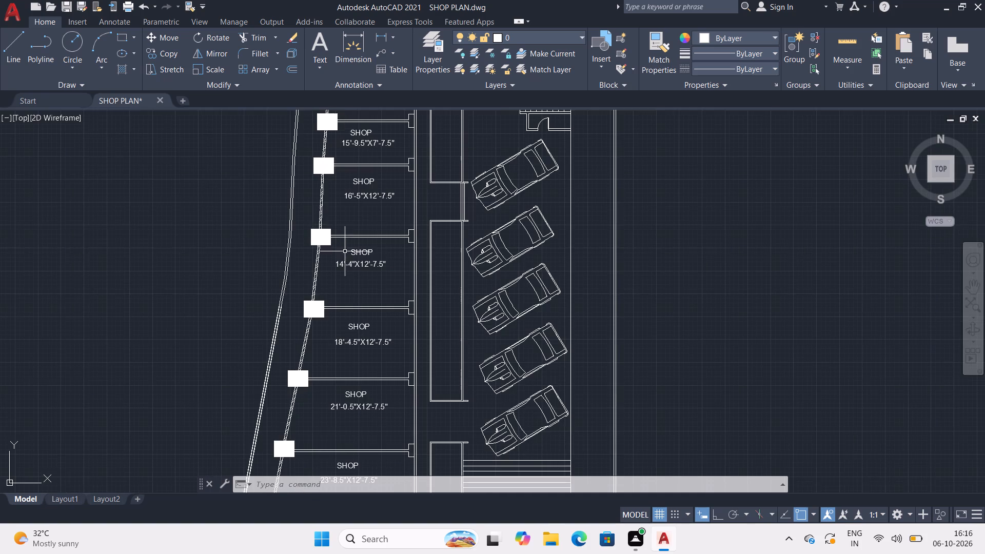
{"action": "middle_click_drag", "start_coordinate": [346, 252], "coordinate": [340, 384]}
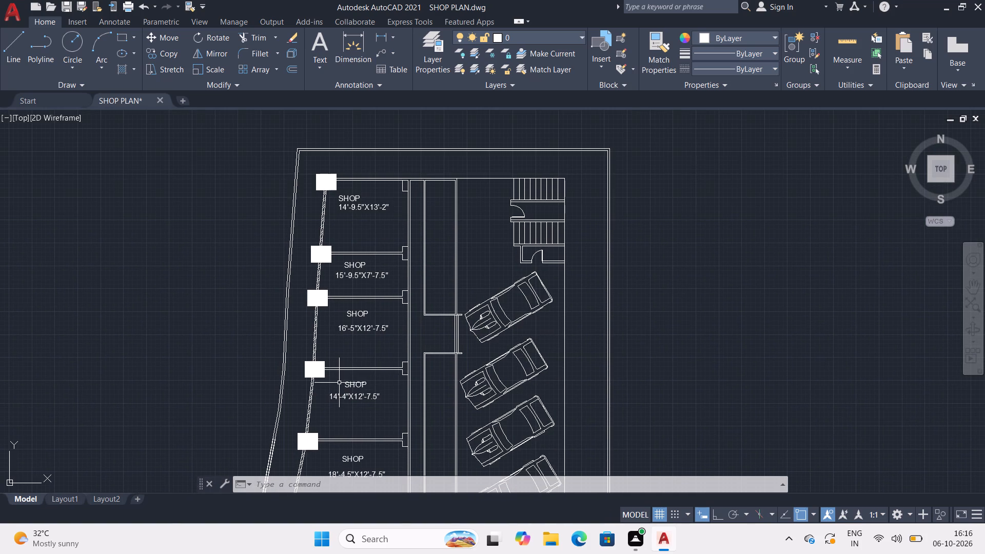
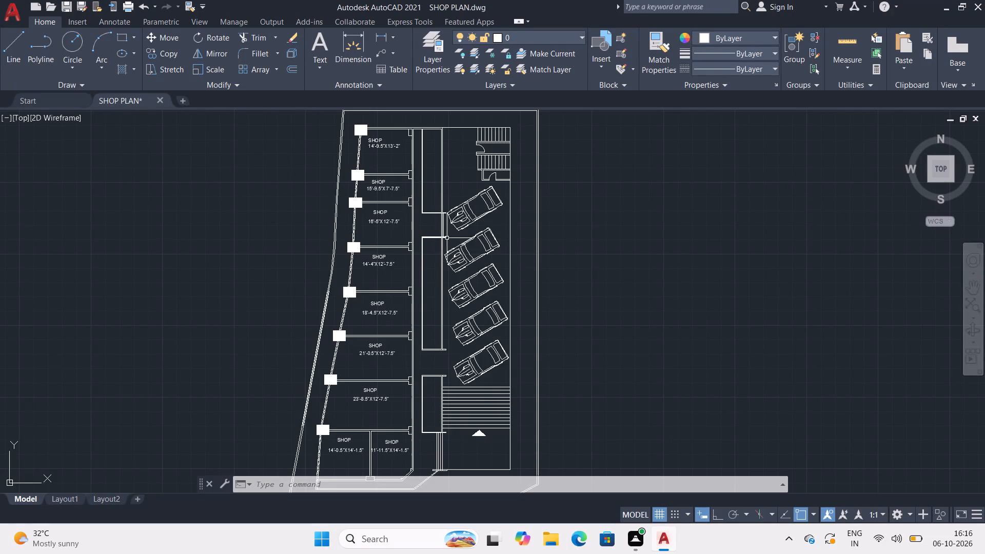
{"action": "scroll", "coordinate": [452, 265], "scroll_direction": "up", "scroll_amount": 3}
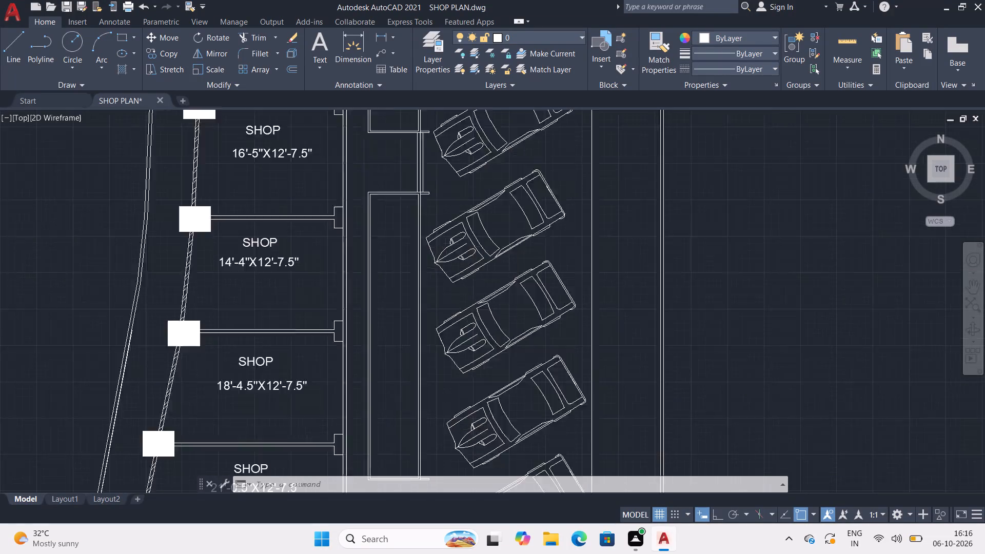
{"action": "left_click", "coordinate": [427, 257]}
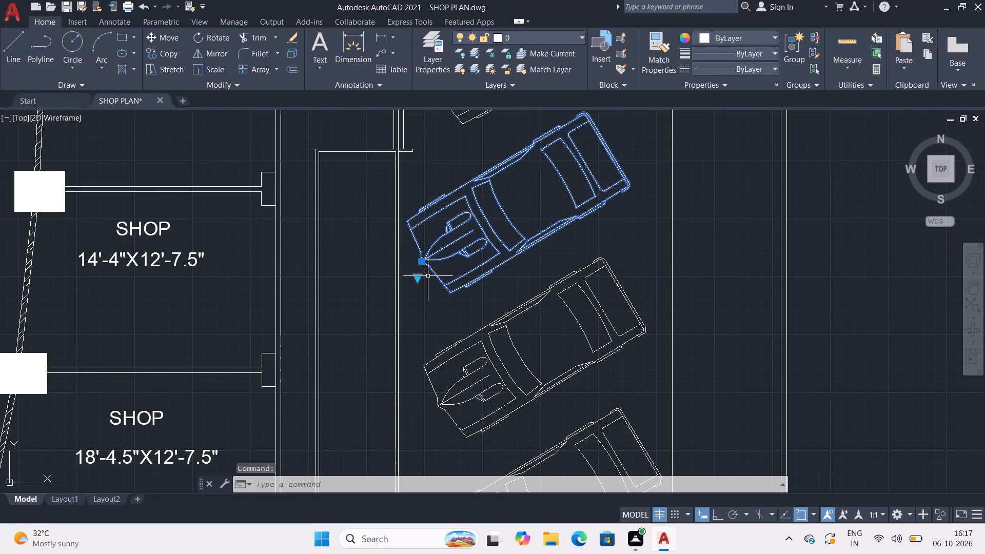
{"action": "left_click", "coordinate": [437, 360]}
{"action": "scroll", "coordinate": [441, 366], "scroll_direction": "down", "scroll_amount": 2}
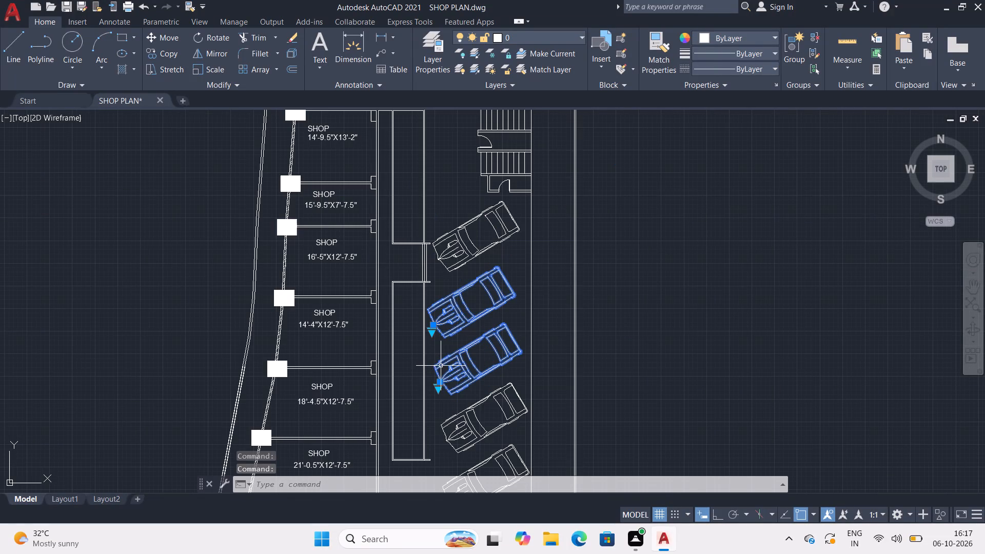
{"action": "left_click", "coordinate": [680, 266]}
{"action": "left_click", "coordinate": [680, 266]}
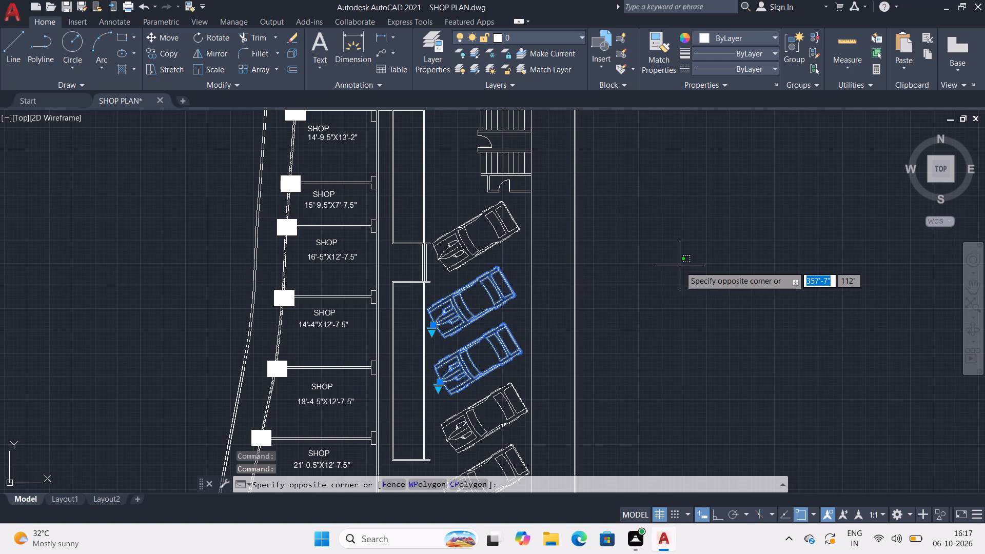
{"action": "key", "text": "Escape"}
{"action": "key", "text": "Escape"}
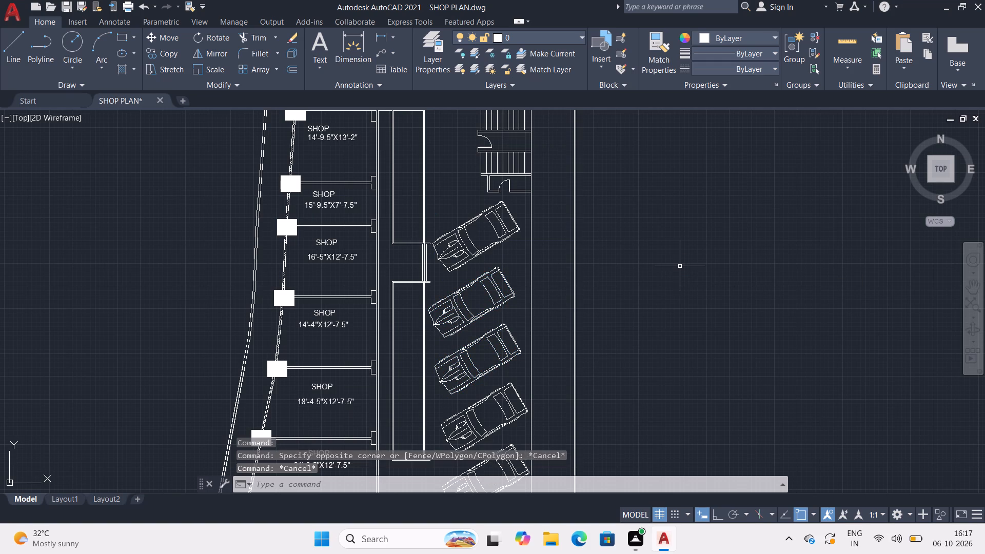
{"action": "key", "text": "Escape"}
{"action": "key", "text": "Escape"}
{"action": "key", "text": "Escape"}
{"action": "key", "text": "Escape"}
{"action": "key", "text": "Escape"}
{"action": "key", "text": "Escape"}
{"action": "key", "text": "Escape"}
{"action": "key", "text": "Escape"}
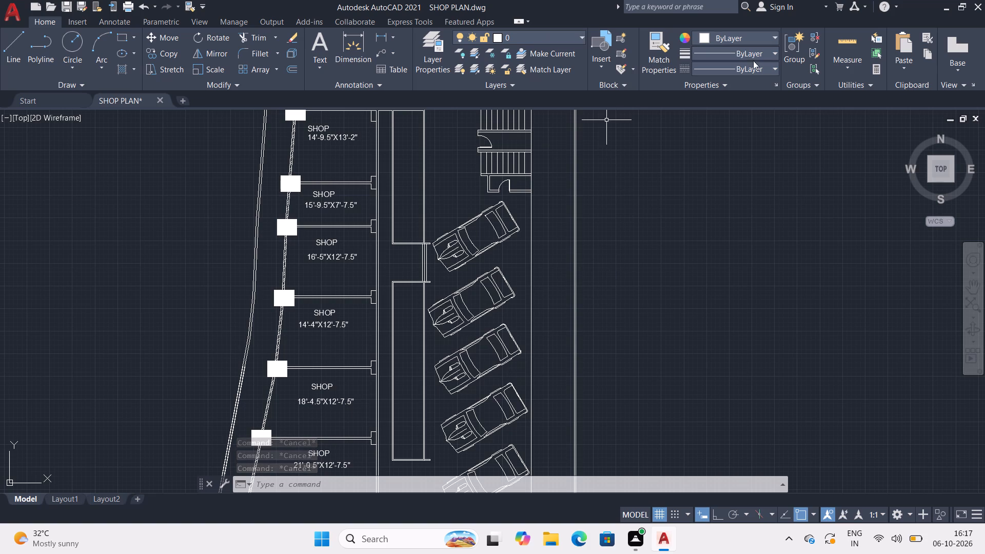
Load the DASHED2 linetype from the acadiso.lin file into the drawing.
{"action": "left_click", "coordinate": [773, 65]}
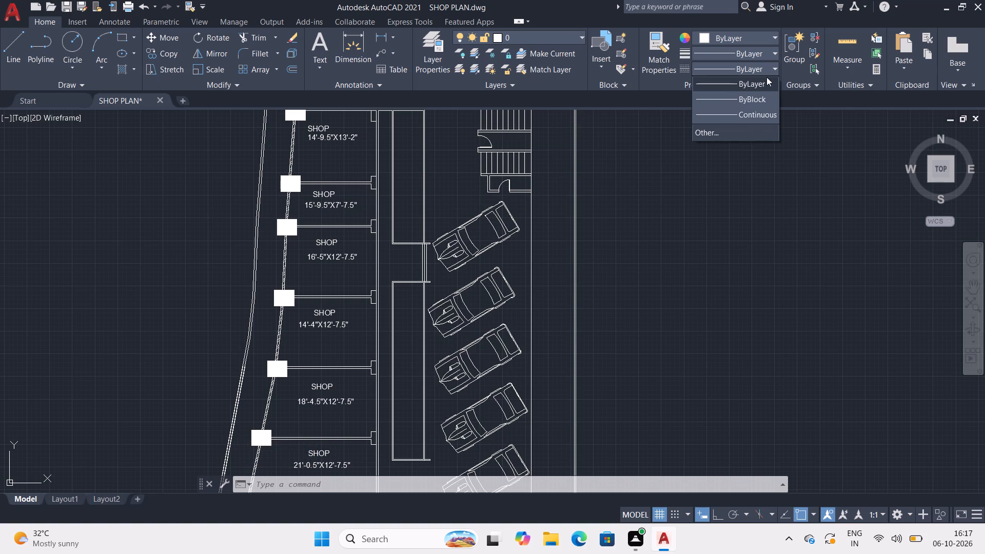
{"action": "left_click", "coordinate": [746, 129]}
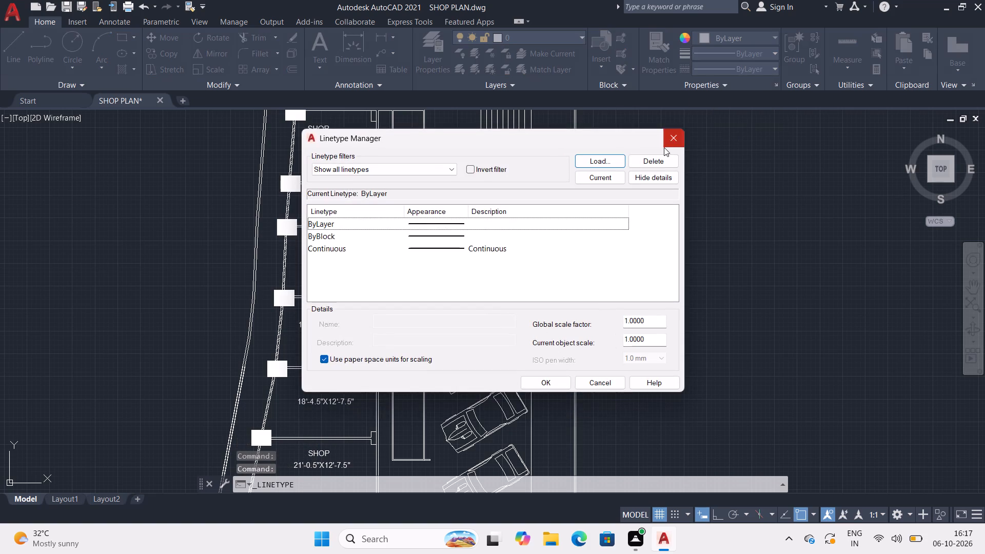
{"action": "left_click", "coordinate": [609, 161]}
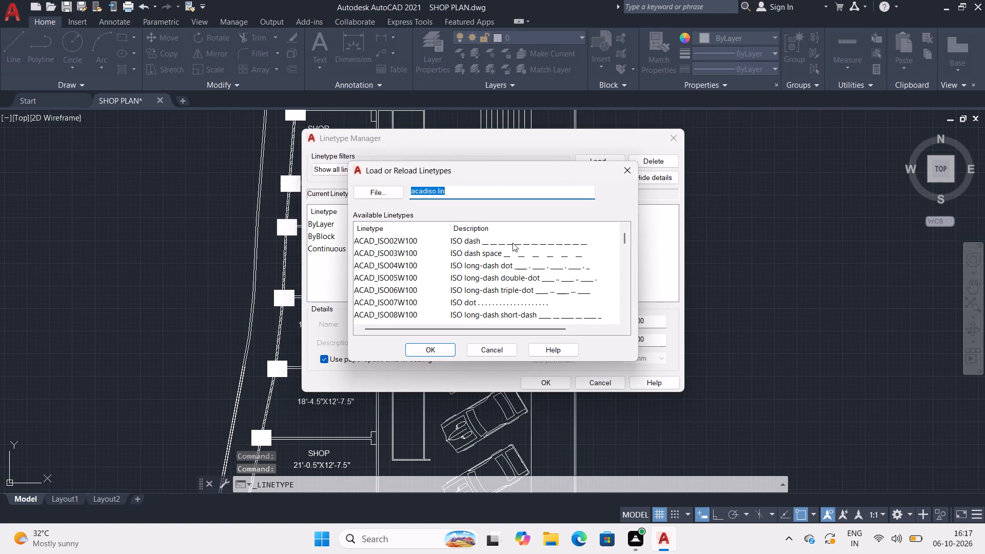
{"action": "left_click", "coordinate": [518, 224]}
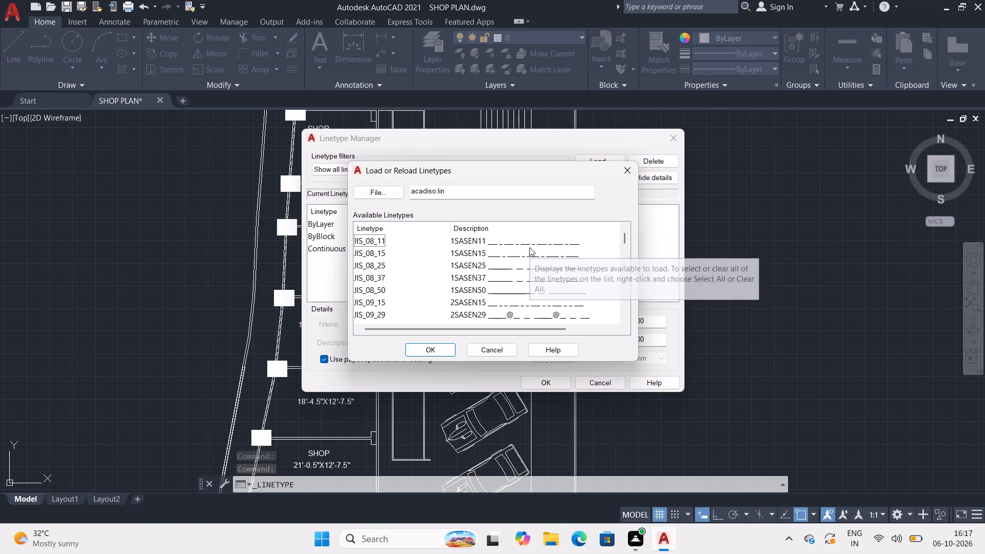
{"action": "scroll", "coordinate": [499, 299], "scroll_direction": "down", "scroll_amount": 2}
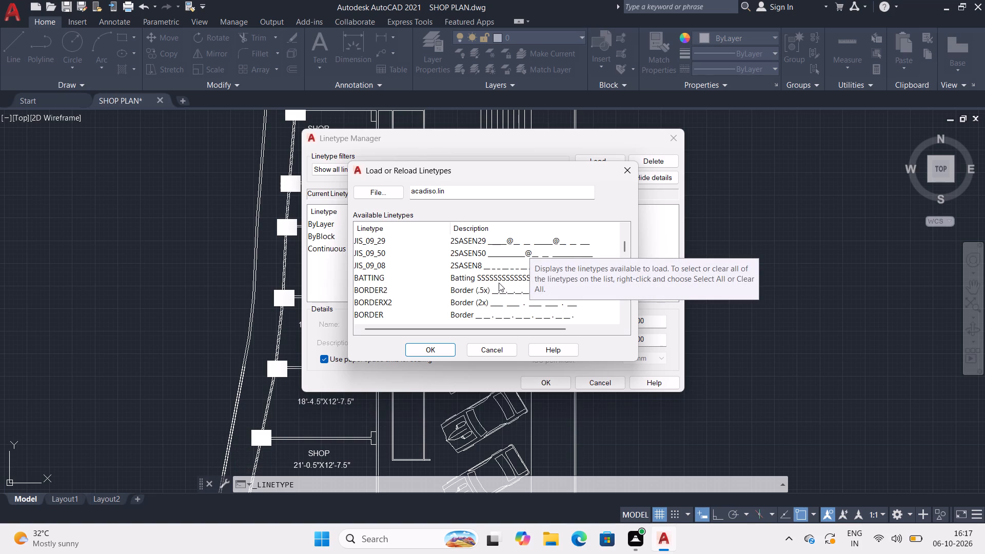
{"action": "scroll", "coordinate": [497, 286], "scroll_direction": "down", "scroll_amount": 2}
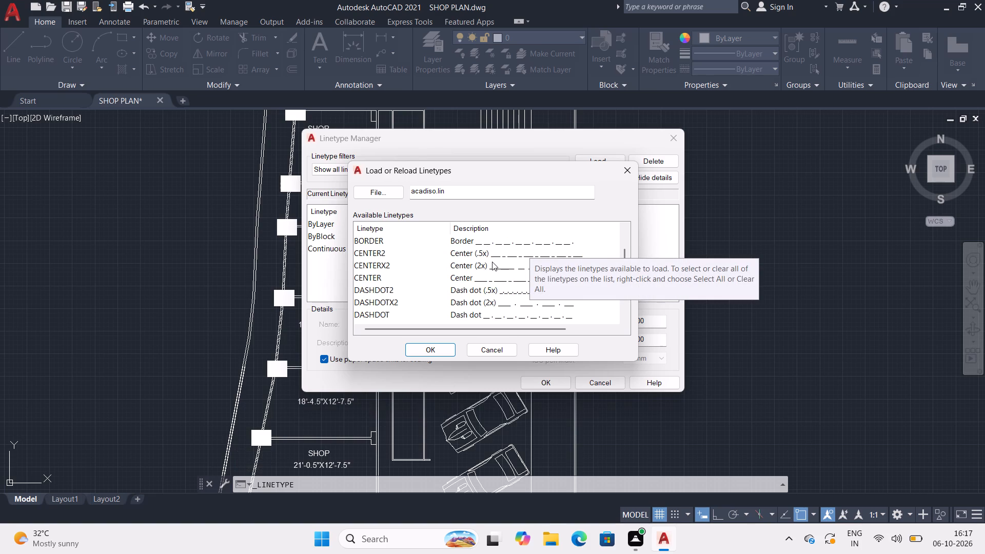
{"action": "scroll", "coordinate": [492, 262], "scroll_direction": "down", "scroll_amount": 2}
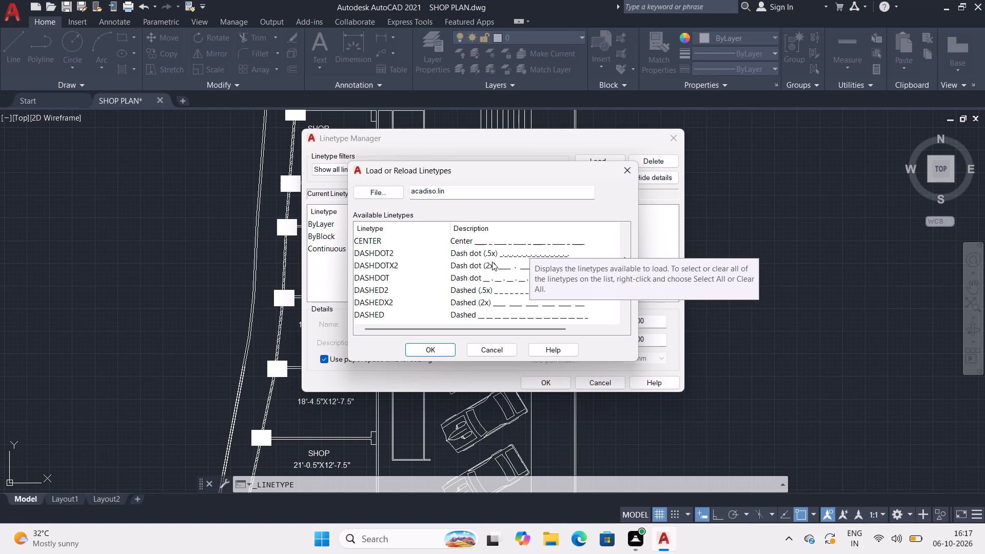
{"action": "left_click", "coordinate": [493, 255]}
{"action": "left_click", "coordinate": [493, 255]}
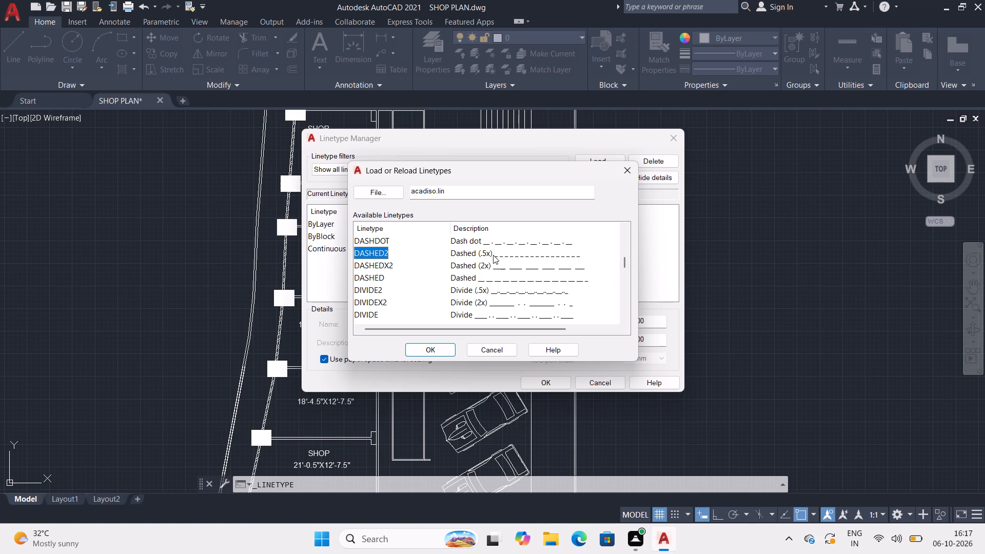
{"action": "left_click", "coordinate": [442, 345]}
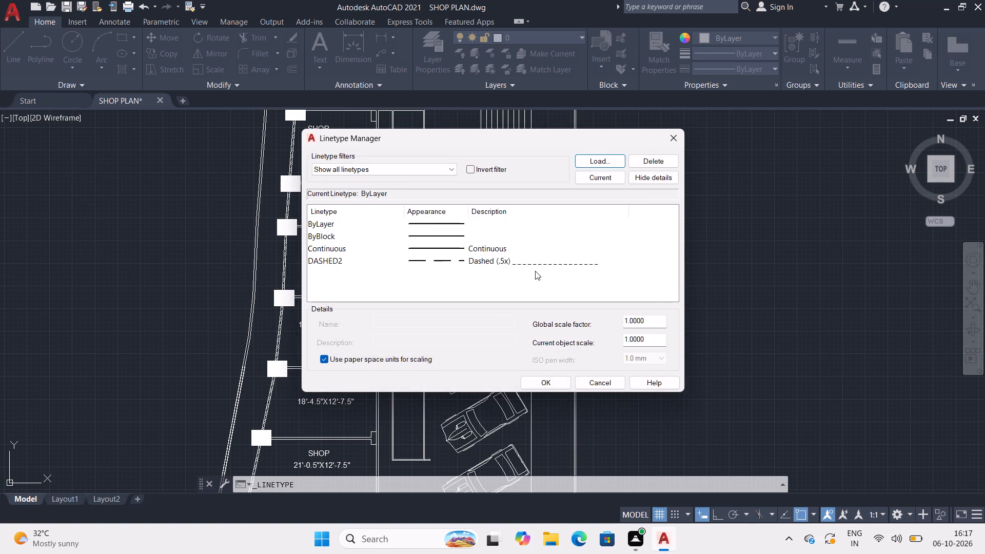
Make DASHED2 the current linetype for new objects.
{"action": "left_click", "coordinate": [538, 264]}
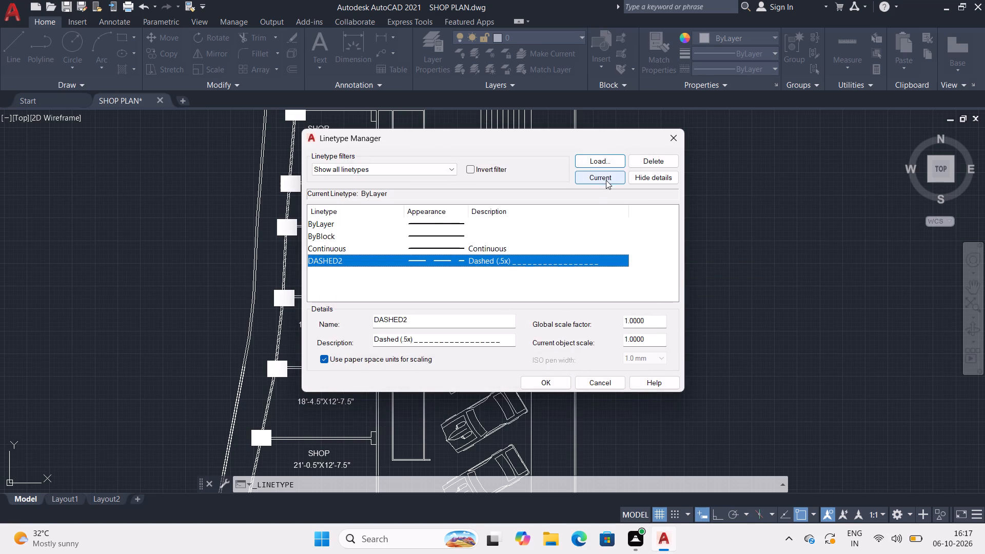
{"action": "left_click", "coordinate": [606, 180]}
{"action": "left_click", "coordinate": [548, 383]}
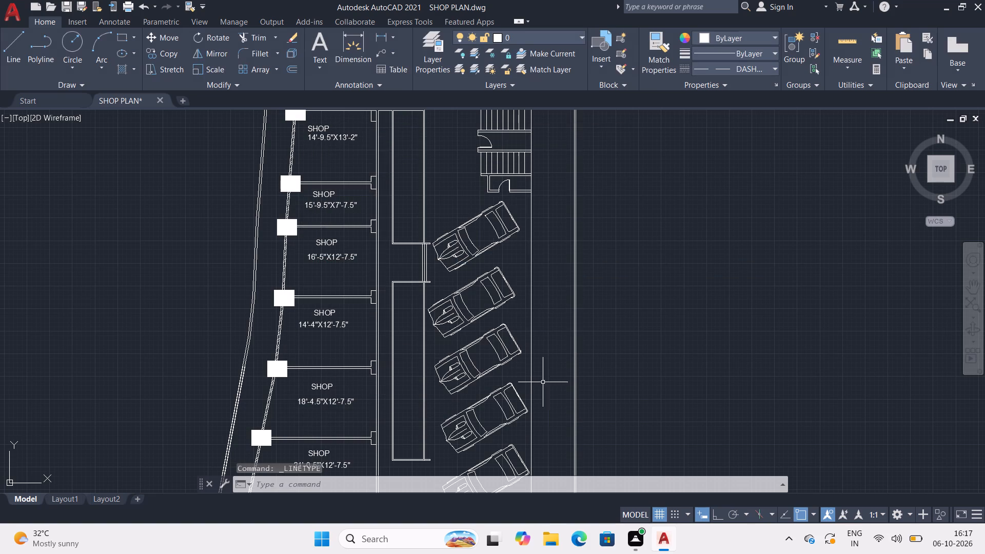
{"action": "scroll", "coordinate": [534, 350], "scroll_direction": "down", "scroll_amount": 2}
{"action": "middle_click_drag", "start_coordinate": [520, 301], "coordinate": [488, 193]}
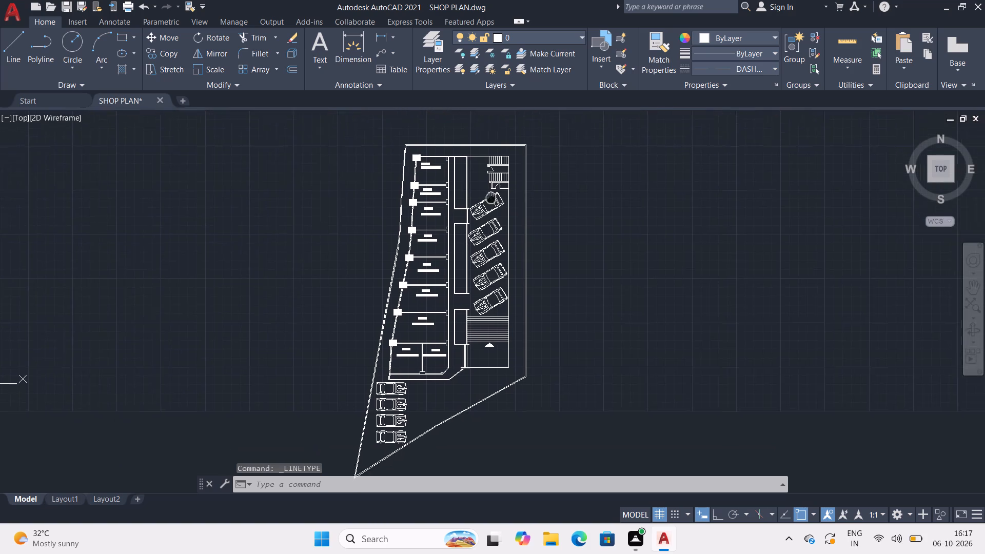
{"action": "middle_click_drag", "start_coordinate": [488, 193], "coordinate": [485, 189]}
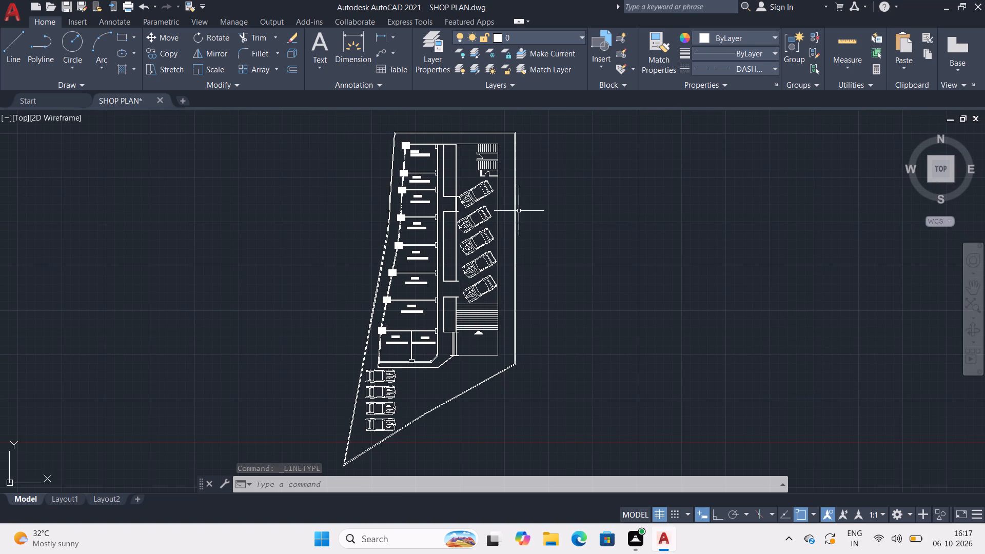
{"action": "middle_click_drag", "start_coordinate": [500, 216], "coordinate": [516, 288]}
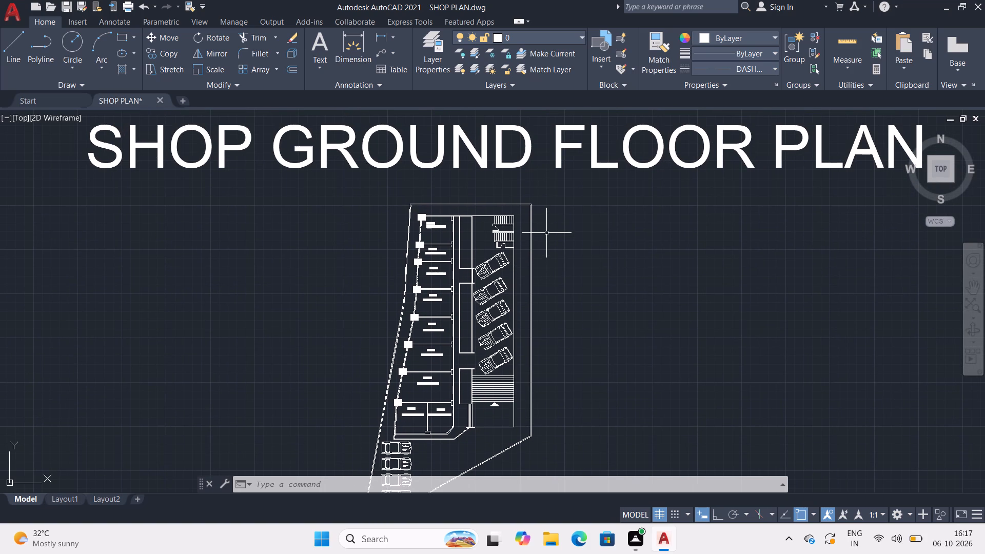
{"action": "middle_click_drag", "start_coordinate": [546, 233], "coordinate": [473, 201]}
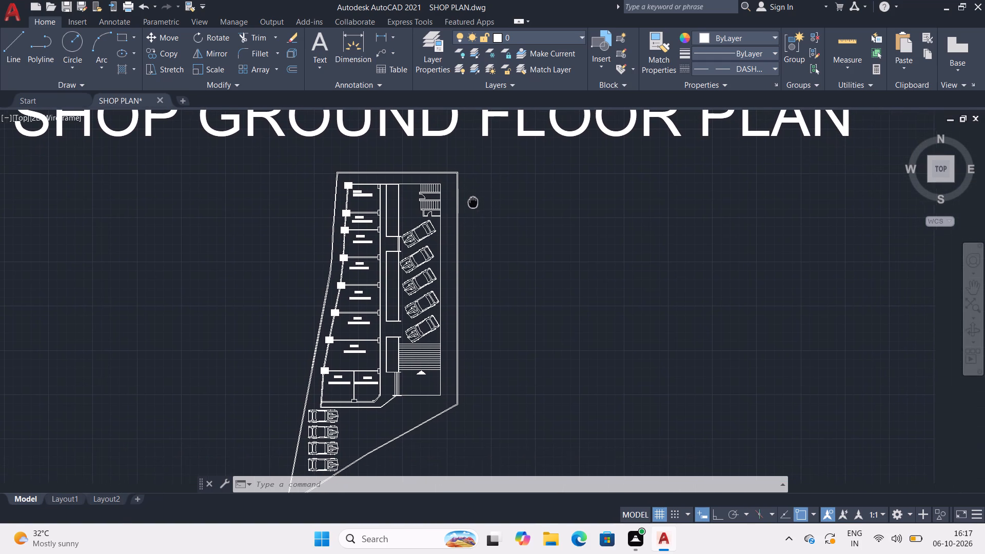
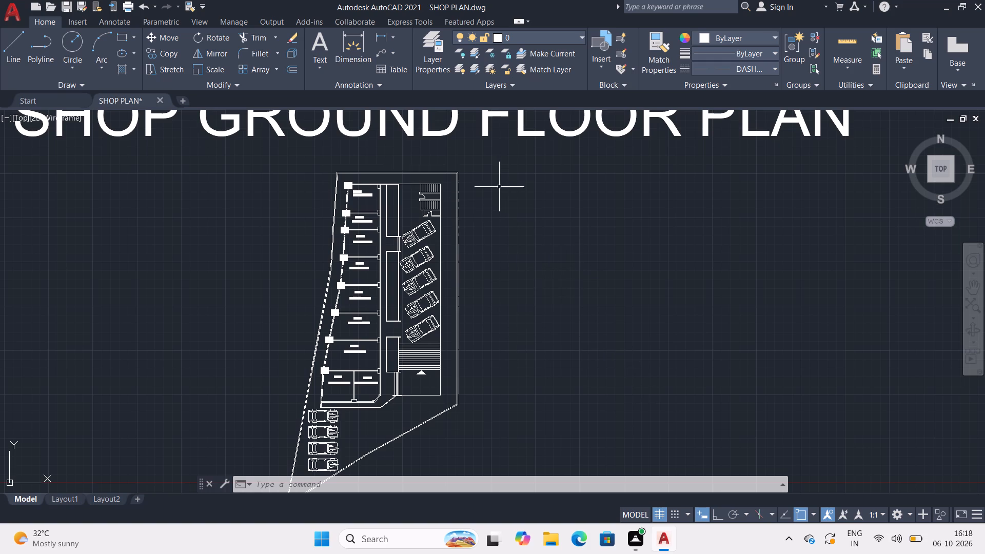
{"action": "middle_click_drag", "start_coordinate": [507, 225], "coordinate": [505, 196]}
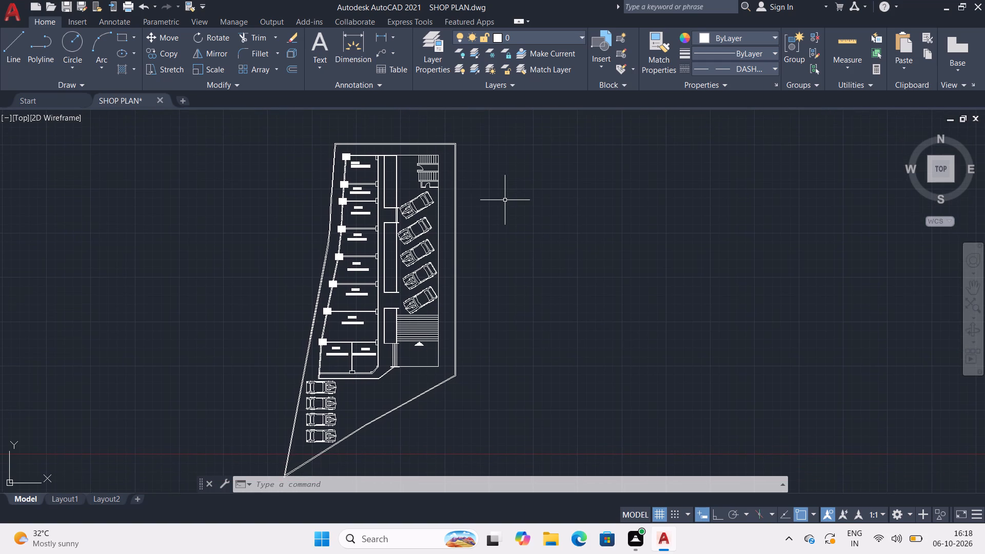
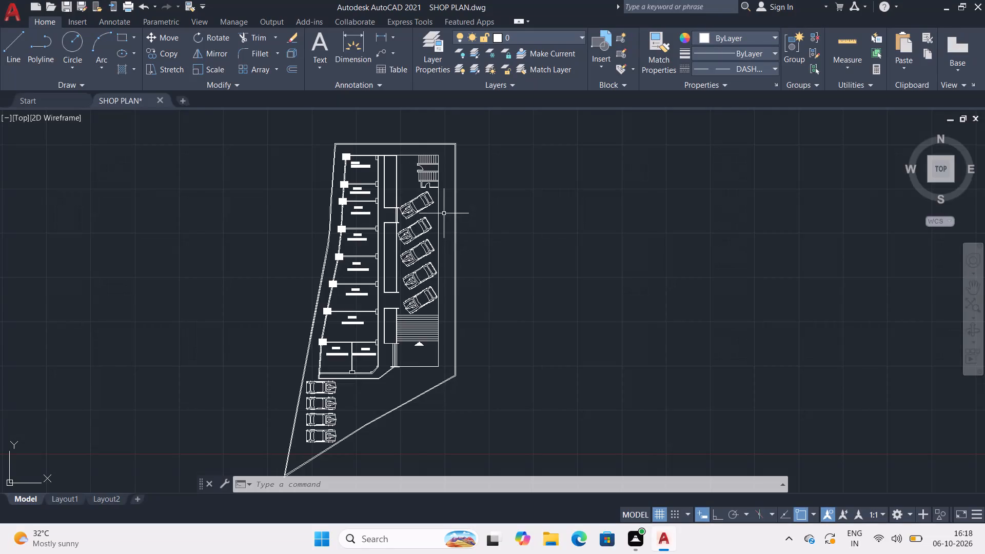
Look across the model space around the origin for the shop ground floor plan.
{"action": "scroll", "coordinate": [471, 294], "scroll_direction": "down", "scroll_amount": 12}
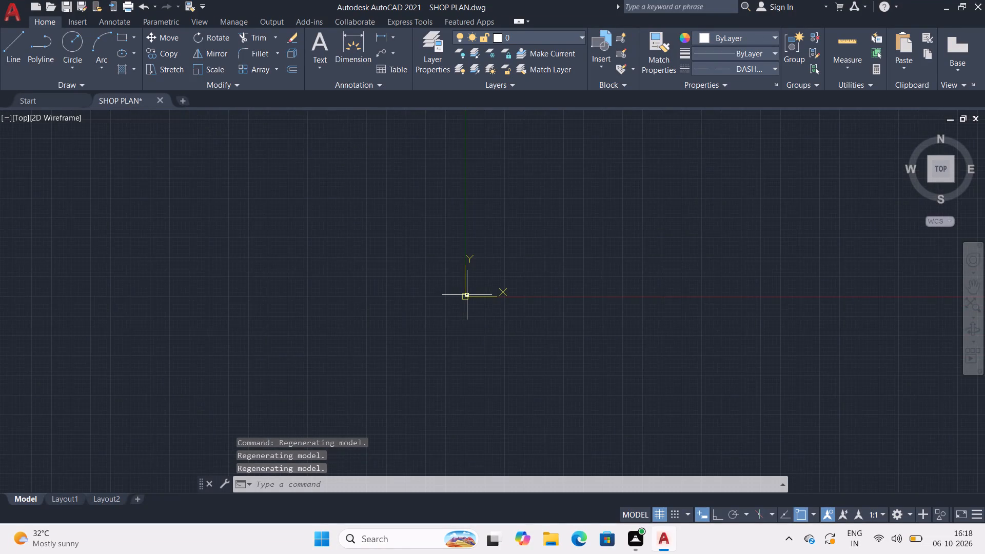
{"action": "scroll", "coordinate": [467, 295], "scroll_direction": "down", "scroll_amount": 9}
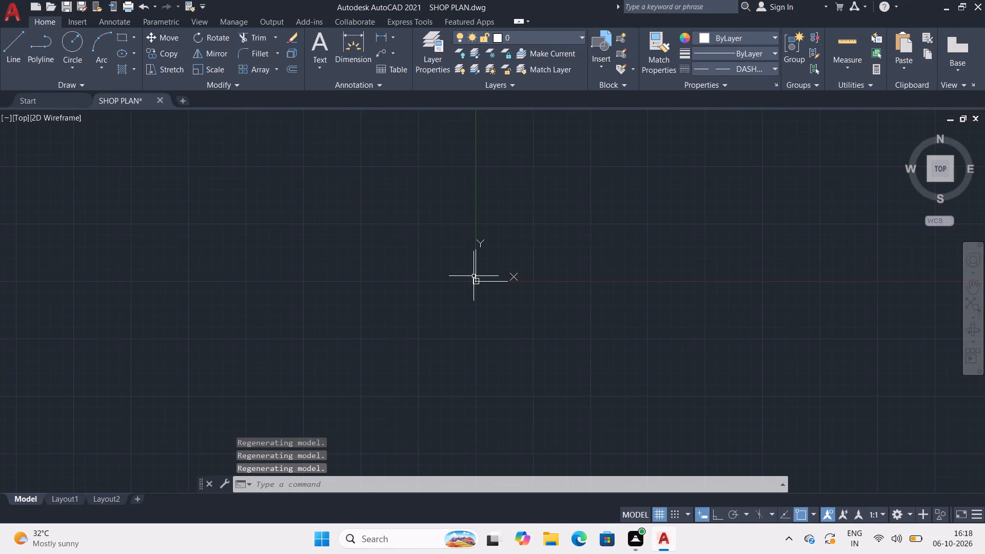
{"action": "scroll", "coordinate": [474, 276], "scroll_direction": "down", "scroll_amount": 2}
{"action": "scroll", "coordinate": [481, 274], "scroll_direction": "down", "scroll_amount": 20}
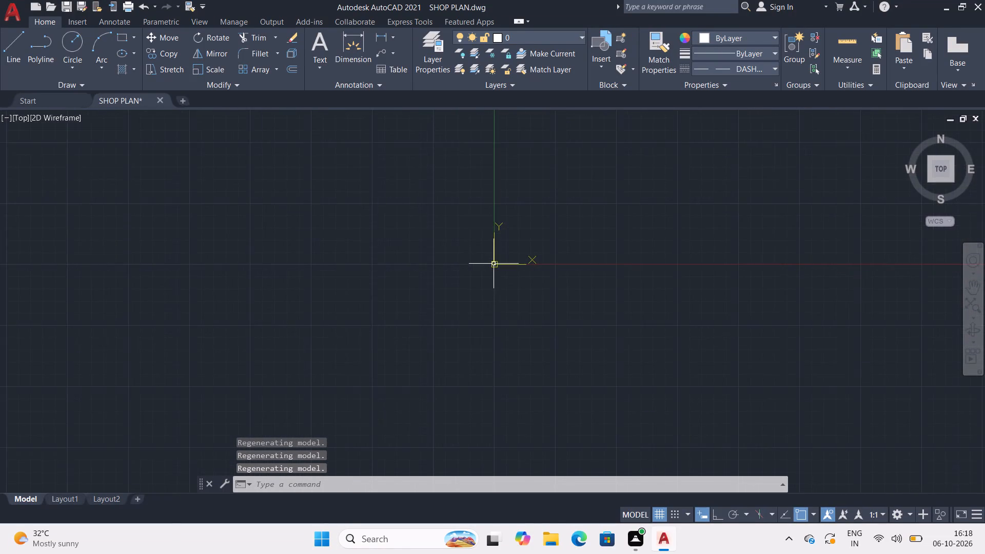
{"action": "scroll", "coordinate": [494, 264], "scroll_direction": "down", "scroll_amount": 2}
{"action": "scroll", "coordinate": [494, 264], "scroll_direction": "up", "scroll_amount": 13}
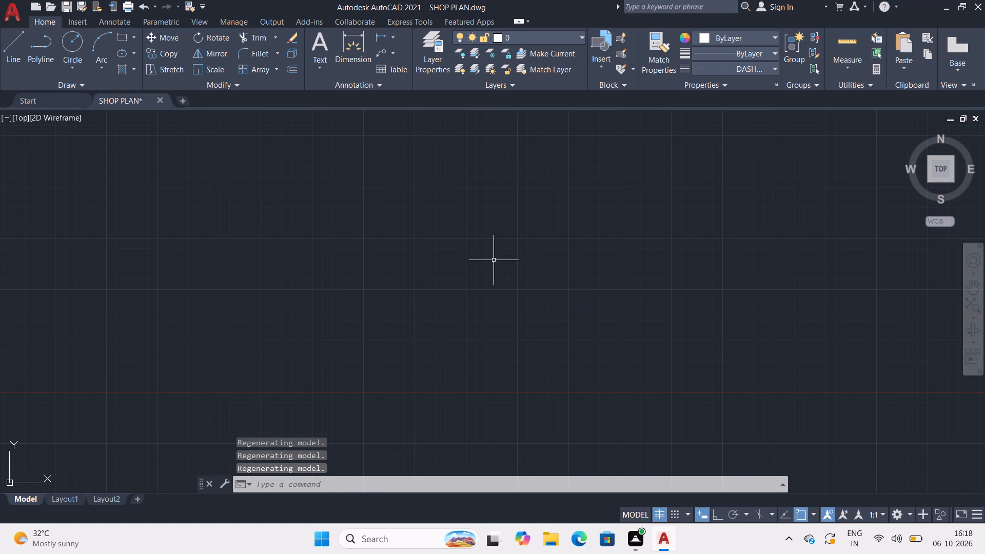
{"action": "scroll", "coordinate": [494, 260], "scroll_direction": "down", "scroll_amount": 13}
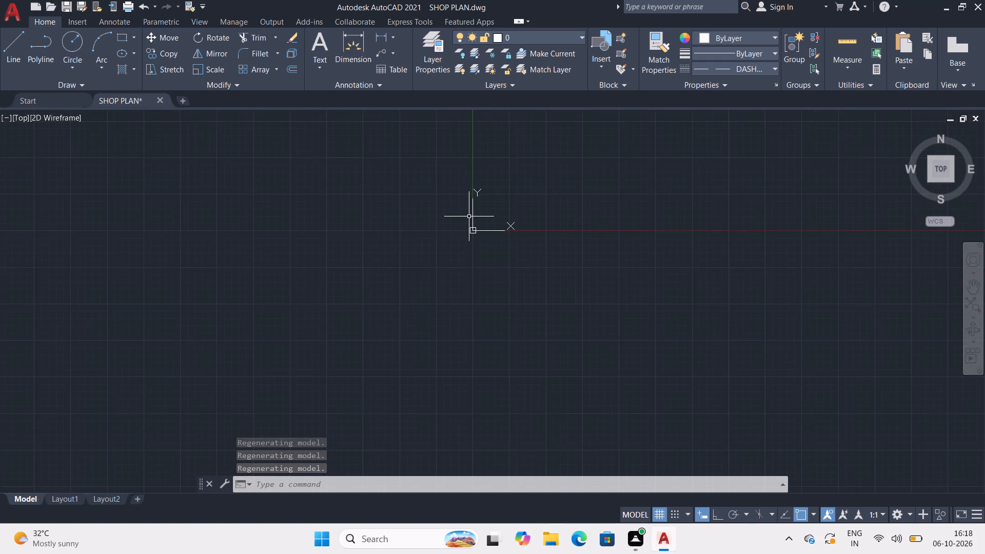
{"action": "scroll", "coordinate": [469, 216], "scroll_direction": "down", "scroll_amount": 6}
{"action": "middle_click_drag", "start_coordinate": [470, 225], "coordinate": [468, 291]}
{"action": "scroll", "coordinate": [464, 276], "scroll_direction": "up", "scroll_amount": 1}
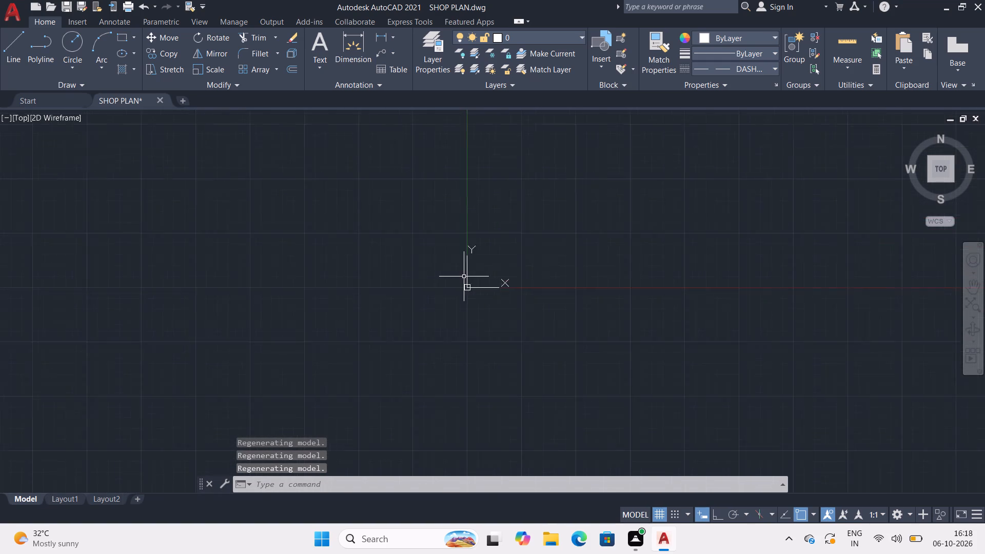
{"action": "scroll", "coordinate": [464, 276], "scroll_direction": "up", "scroll_amount": 4}
{"action": "scroll", "coordinate": [482, 335], "scroll_direction": "up", "scroll_amount": 5}
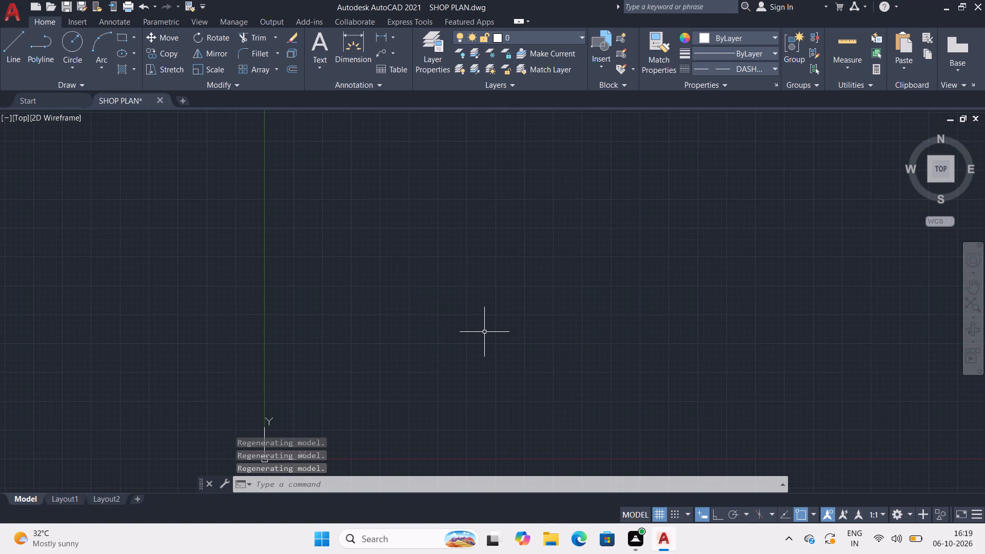
{"action": "scroll", "coordinate": [468, 282], "scroll_direction": "up", "scroll_amount": 5}
{"action": "scroll", "coordinate": [465, 277], "scroll_direction": "down", "scroll_amount": 2}
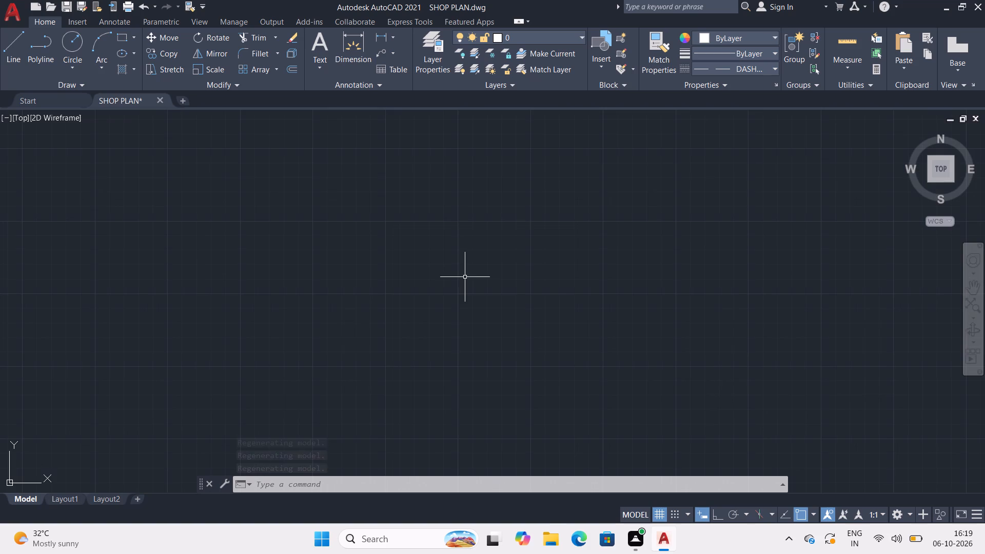
{"action": "scroll", "coordinate": [465, 277], "scroll_direction": "down", "scroll_amount": 10}
{"action": "middle_click_drag", "start_coordinate": [483, 269], "coordinate": [463, 384]}
{"action": "middle_click_drag", "start_coordinate": [509, 267], "coordinate": [376, 316]}
{"action": "scroll", "coordinate": [390, 285], "scroll_direction": "down", "scroll_amount": 4}
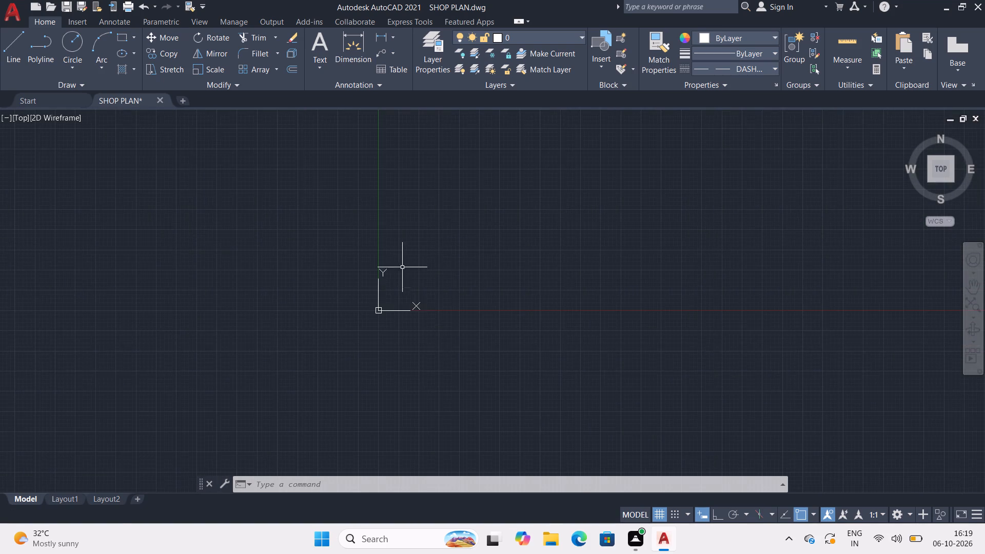
{"action": "scroll", "coordinate": [405, 266], "scroll_direction": "down", "scroll_amount": 4}
{"action": "middle_click_drag", "start_coordinate": [455, 250], "coordinate": [451, 365]}
{"action": "middle_click_drag", "start_coordinate": [568, 214], "coordinate": [540, 331]}
{"action": "scroll", "coordinate": [557, 215], "scroll_direction": "down", "scroll_amount": 3}
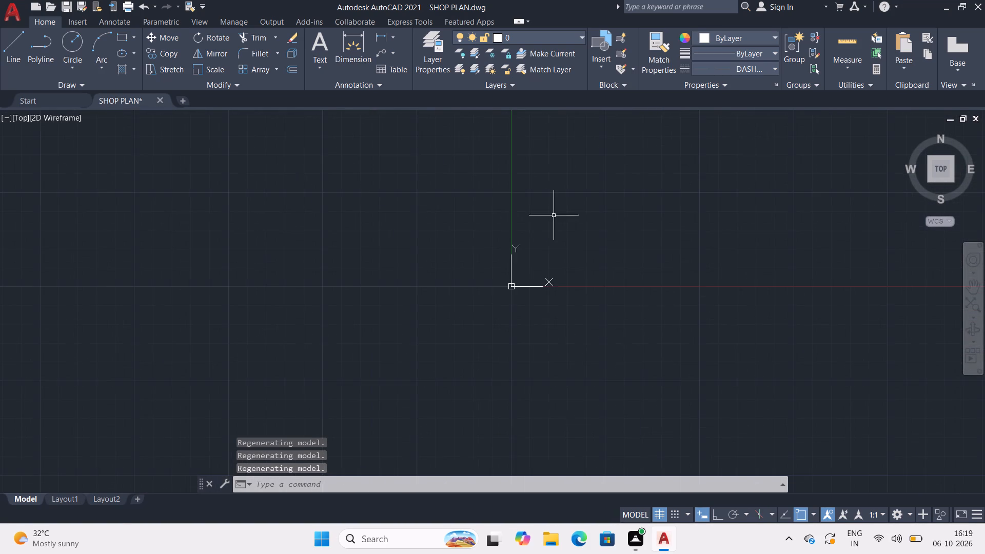
{"action": "scroll", "coordinate": [554, 215], "scroll_direction": "down", "scroll_amount": 3}
{"action": "middle_click_drag", "start_coordinate": [559, 209], "coordinate": [483, 290]}
{"action": "middle_click_drag", "start_coordinate": [548, 230], "coordinate": [492, 301]}
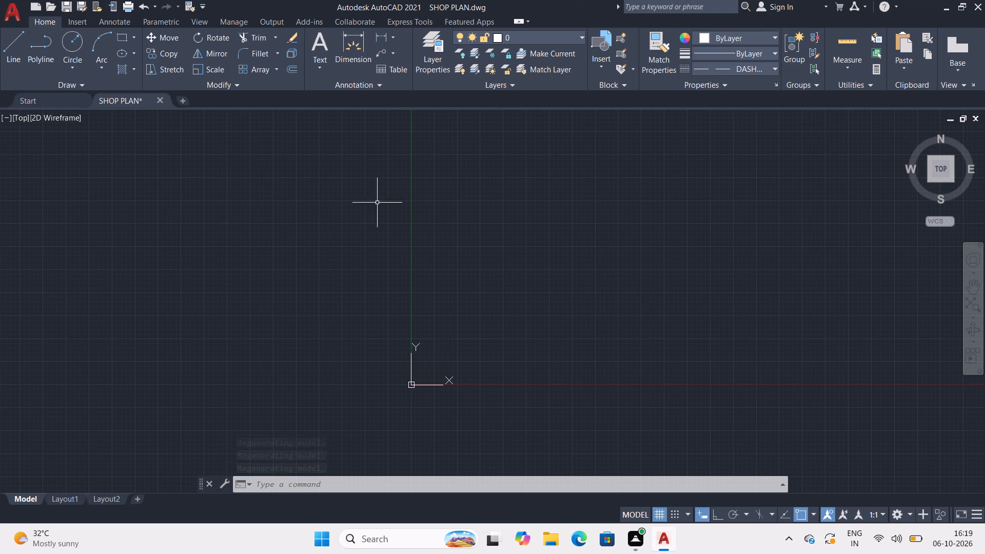
Save the drawing as SHOP PLAN in AutoCAD 2018 Drawing format, replacing the existing file.
{"action": "left_click", "coordinate": [12, 9]}
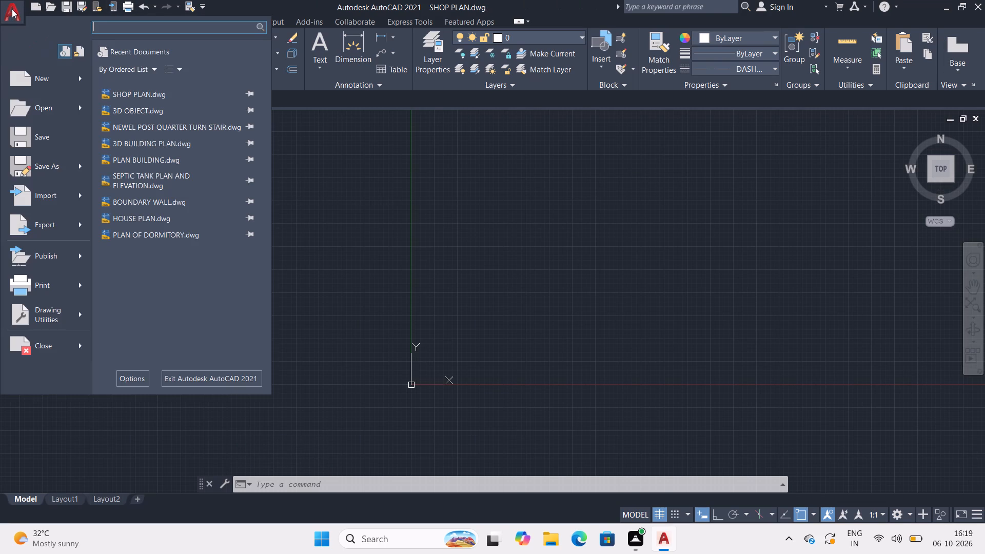
{"action": "left_click", "coordinate": [32, 162]}
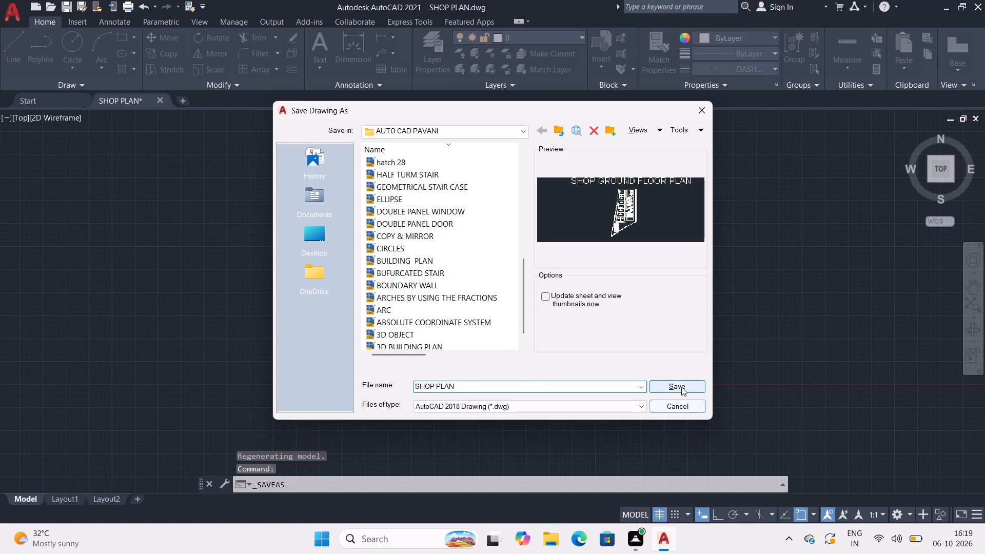
{"action": "left_click", "coordinate": [680, 386]}
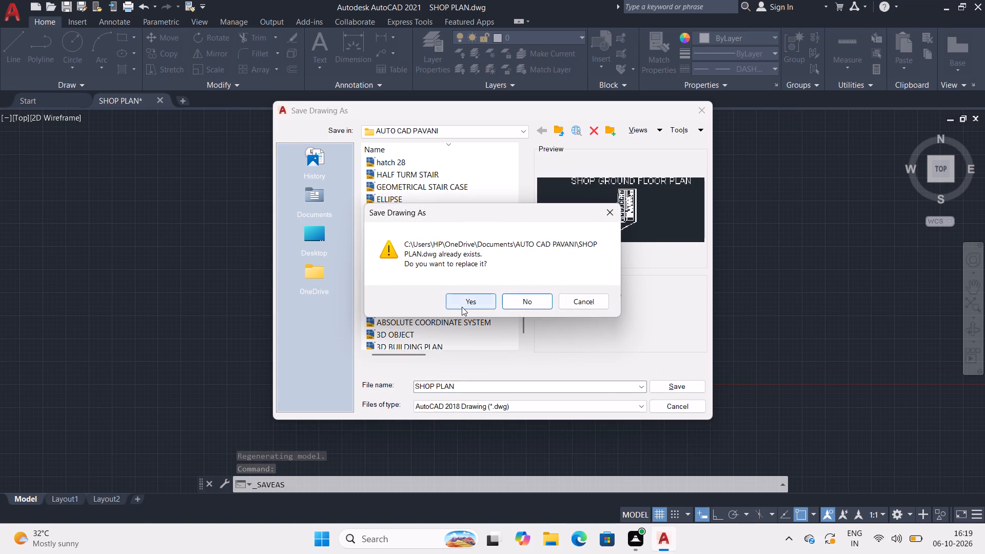
{"action": "left_click", "coordinate": [462, 307]}
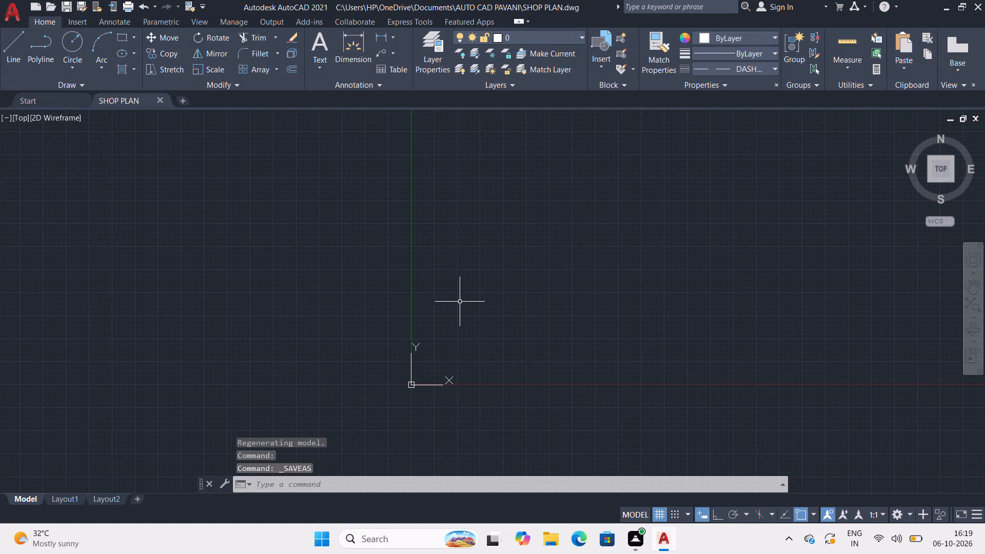
Try to reopen SHOP PLAN.dwg from the recent documents.
{"action": "left_click", "coordinate": [21, 2]}
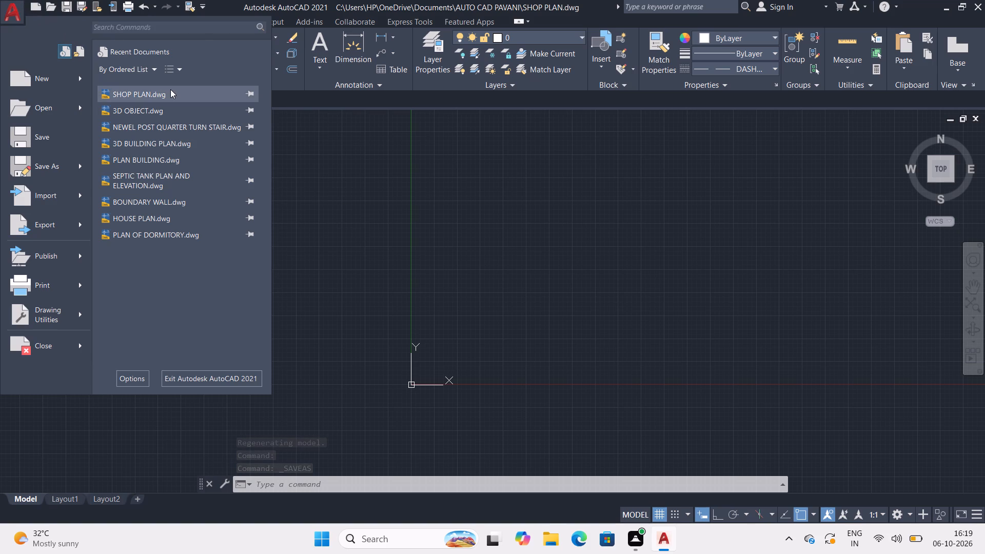
{"action": "left_click", "coordinate": [170, 89]}
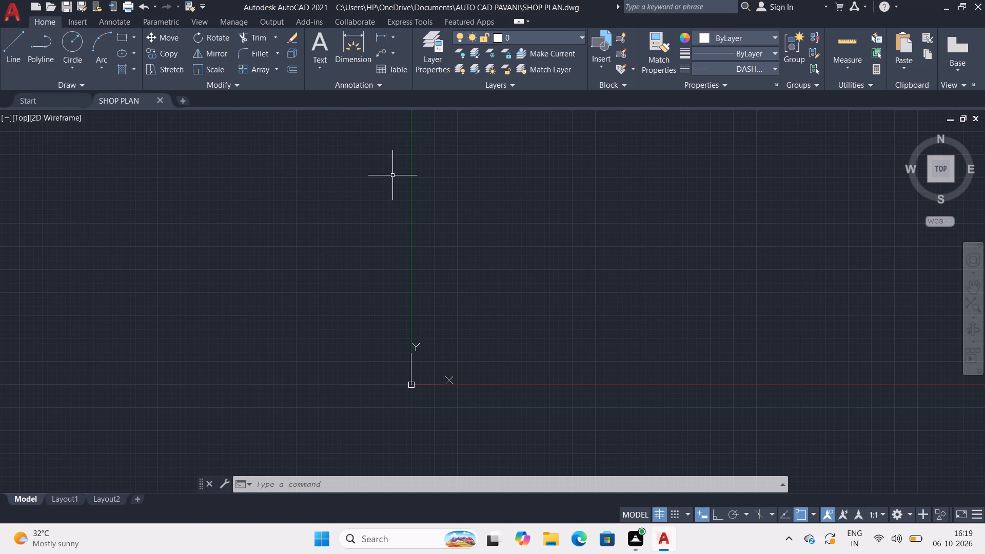
Search the empty area beyond the origin of the SHOP PLAN drawing for the floor plan.
{"action": "middle_click_drag", "start_coordinate": [392, 175], "coordinate": [323, 301]}
{"action": "scroll", "coordinate": [369, 250], "scroll_direction": "down", "scroll_amount": 5}
{"action": "middle_click_drag", "start_coordinate": [418, 192], "coordinate": [318, 383]}
{"action": "middle_click_drag", "start_coordinate": [452, 160], "coordinate": [386, 331]}
{"action": "middle_click_drag", "start_coordinate": [466, 214], "coordinate": [341, 339]}
{"action": "middle_click_drag", "start_coordinate": [439, 219], "coordinate": [350, 262]}
{"action": "middle_click_drag", "start_coordinate": [427, 219], "coordinate": [406, 230]}
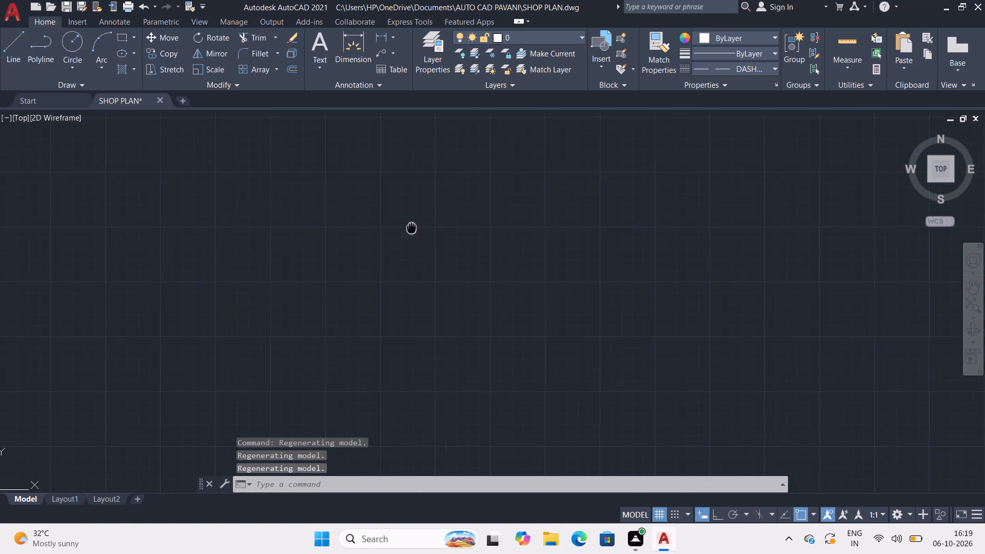
{"action": "middle_click_drag", "start_coordinate": [406, 230], "coordinate": [272, 279]}
{"action": "middle_click_drag", "start_coordinate": [400, 230], "coordinate": [252, 288]}
{"action": "middle_click_drag", "start_coordinate": [387, 233], "coordinate": [264, 277]}
{"action": "middle_click_drag", "start_coordinate": [360, 224], "coordinate": [215, 258]}
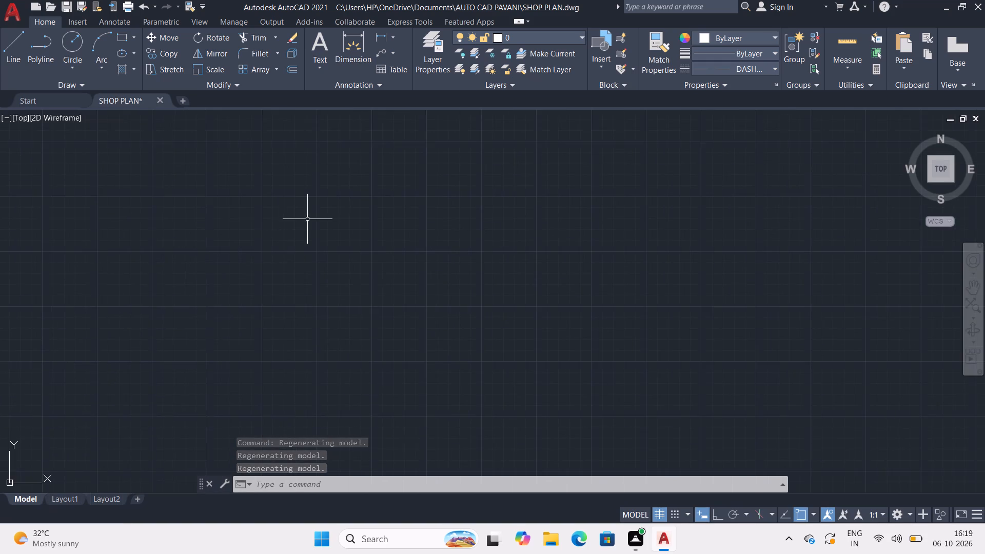
{"action": "middle_click_drag", "start_coordinate": [306, 220], "coordinate": [206, 273]}
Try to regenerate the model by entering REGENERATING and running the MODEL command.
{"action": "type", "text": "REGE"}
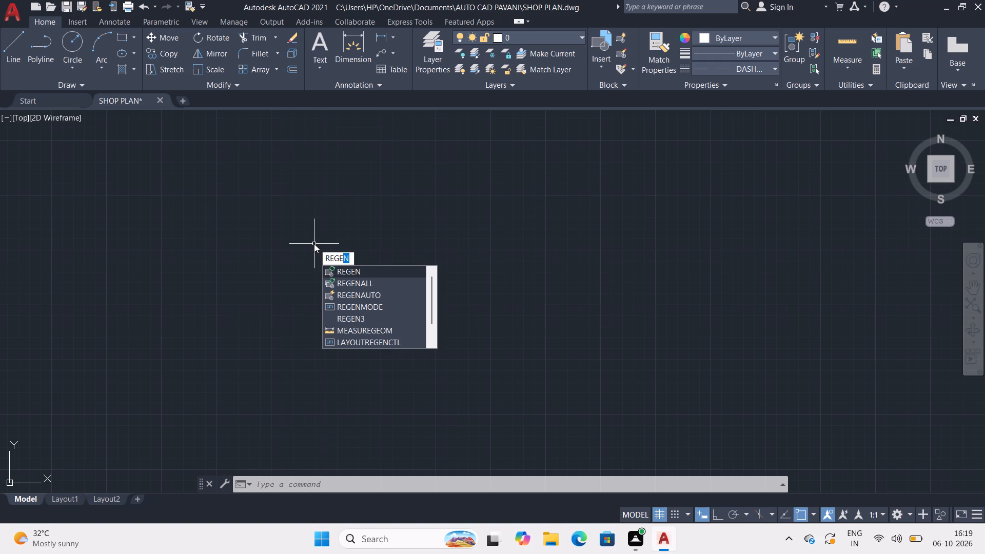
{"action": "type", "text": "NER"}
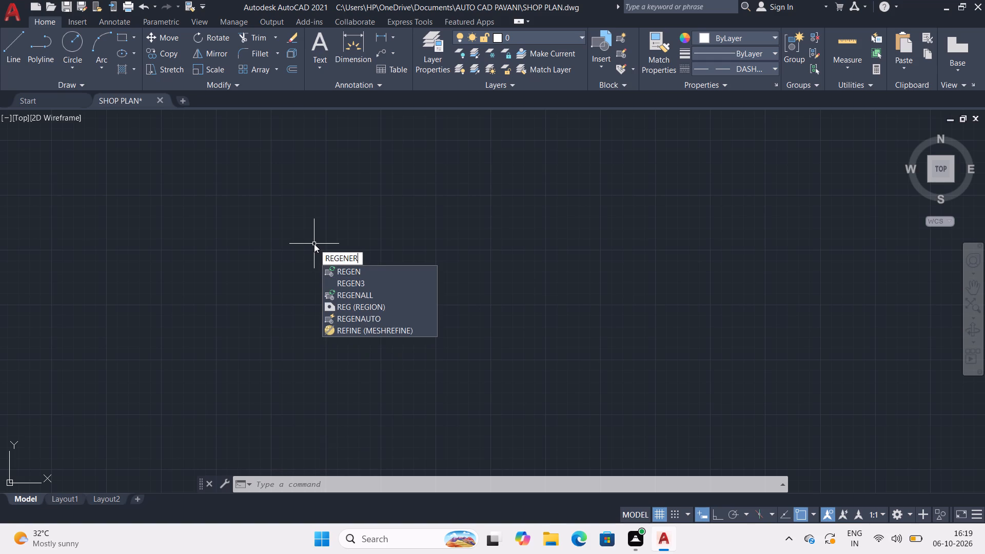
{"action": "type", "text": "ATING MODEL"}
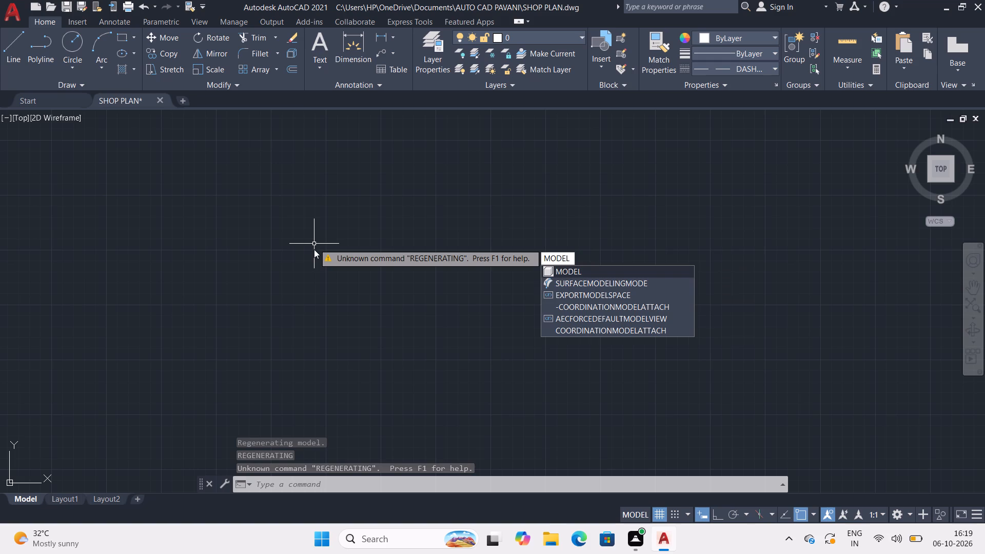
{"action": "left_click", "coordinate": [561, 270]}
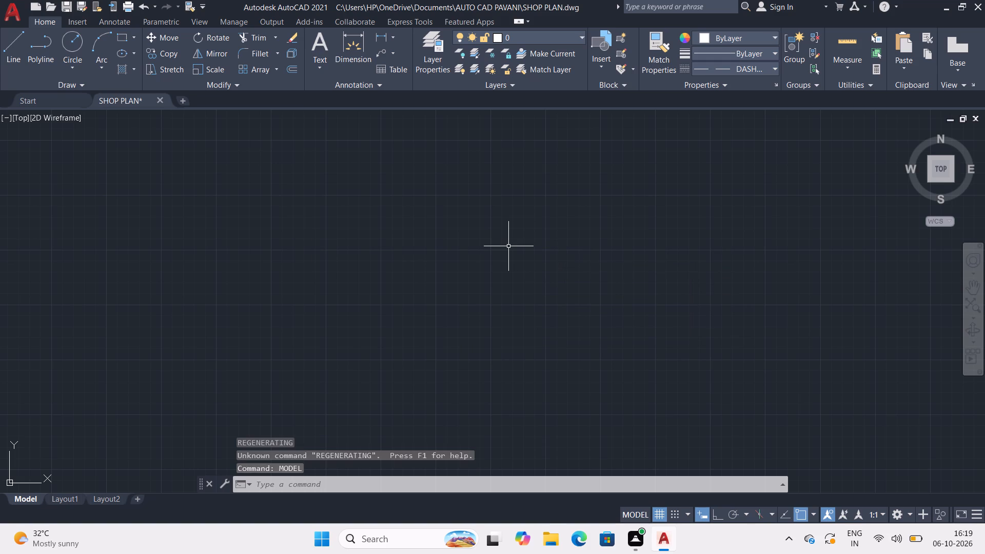
Consult the Help page on Polar Tracking with its related references, rate it as helpful and close Help.
{"action": "key", "text": "F1"}
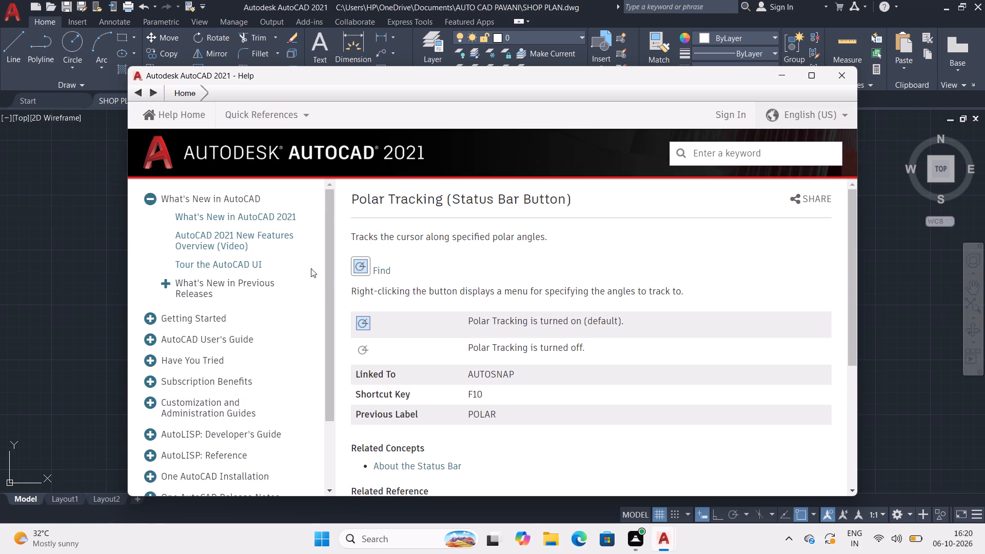
{"action": "scroll", "coordinate": [327, 273], "scroll_direction": "down", "scroll_amount": 4}
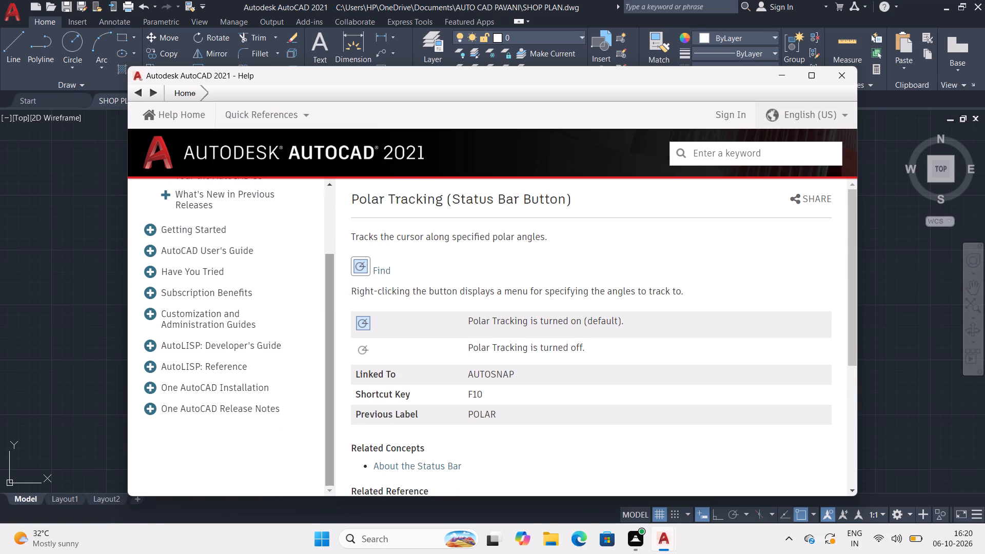
{"action": "scroll", "coordinate": [426, 295], "scroll_direction": "down", "scroll_amount": 4}
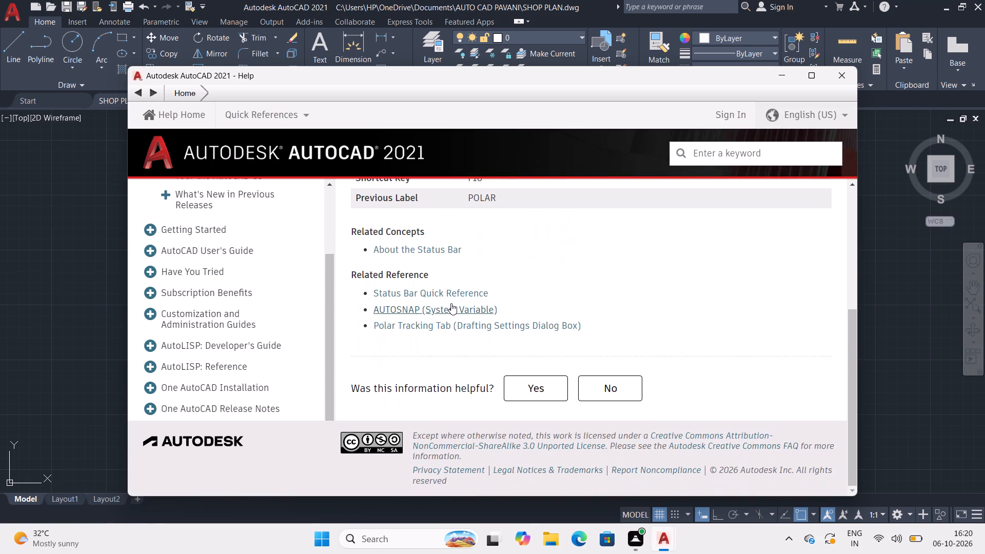
{"action": "scroll", "coordinate": [451, 303], "scroll_direction": "down", "scroll_amount": 2}
{"action": "left_click", "coordinate": [553, 386]}
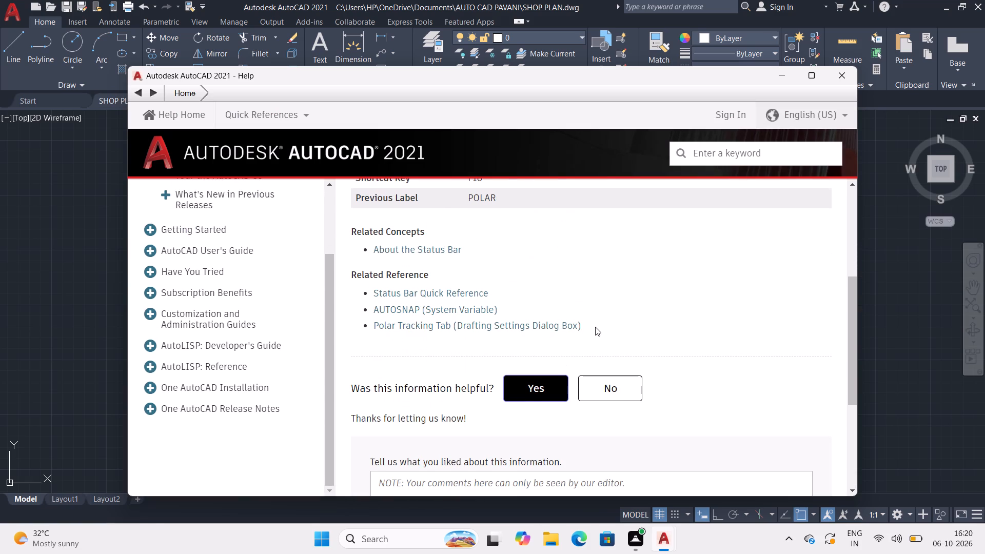
{"action": "scroll", "coordinate": [530, 350], "scroll_direction": "down", "scroll_amount": 4}
{"action": "scroll", "coordinate": [528, 324], "scroll_direction": "up", "scroll_amount": 6}
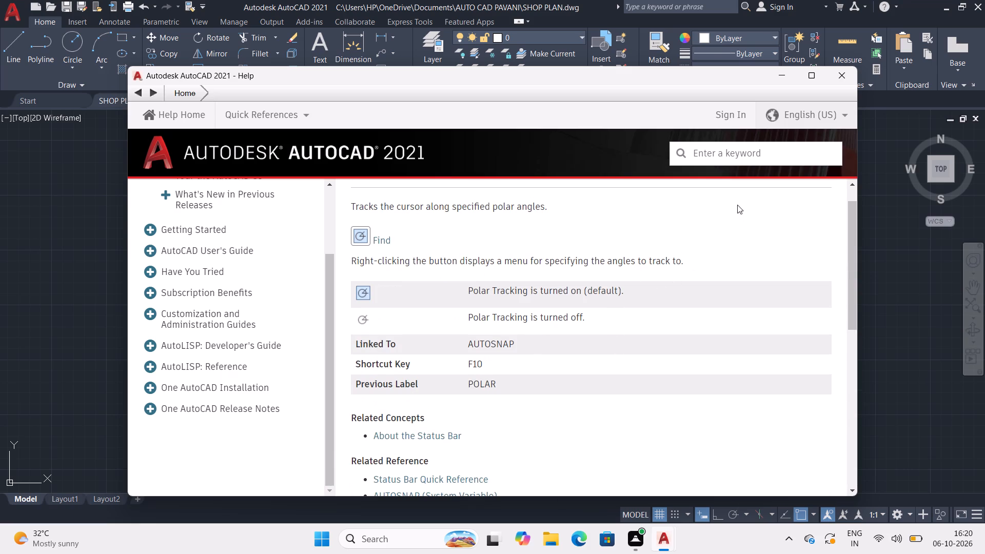
{"action": "left_click", "coordinate": [849, 73]}
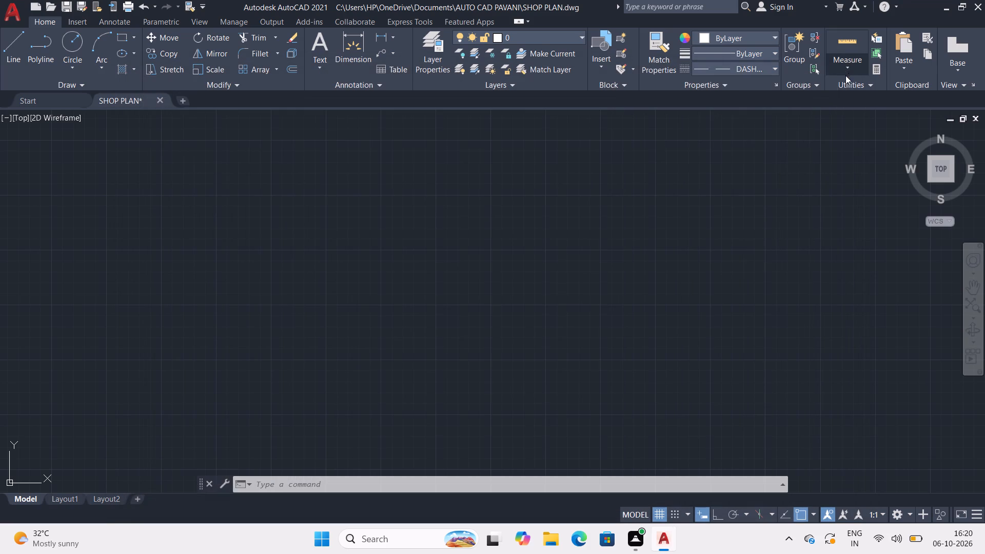
Search the model space up and away from the origin for the shop floor plan again.
{"action": "middle_click_drag", "start_coordinate": [620, 203], "coordinate": [421, 339]}
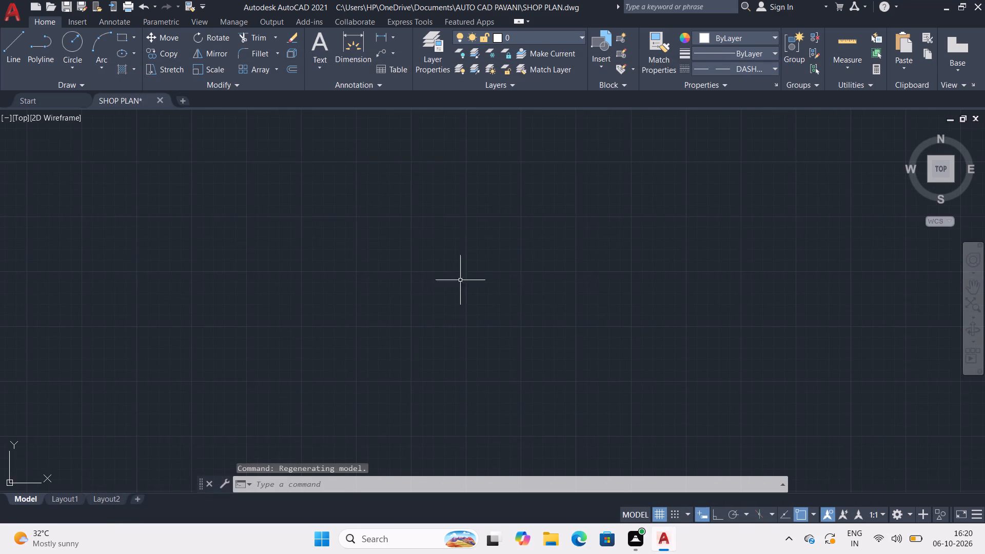
{"action": "middle_click_drag", "start_coordinate": [504, 237], "coordinate": [455, 332]}
{"action": "scroll", "coordinate": [451, 300], "scroll_direction": "down", "scroll_amount": 2}
{"action": "scroll", "coordinate": [440, 255], "scroll_direction": "down", "scroll_amount": 7}
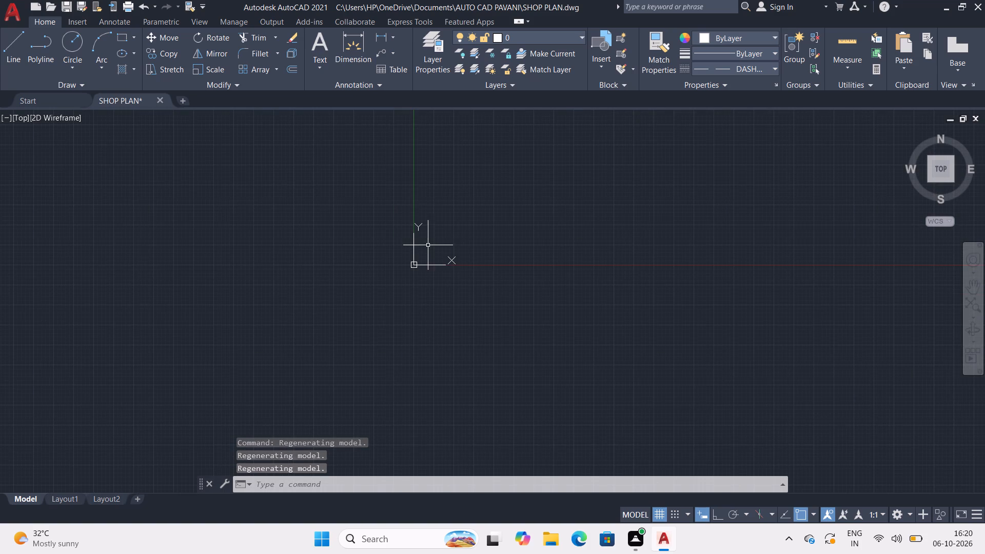
{"action": "middle_click_drag", "start_coordinate": [432, 238], "coordinate": [369, 404]}
{"action": "middle_click_drag", "start_coordinate": [511, 236], "coordinate": [338, 343]}
{"action": "middle_click_drag", "start_coordinate": [559, 210], "coordinate": [421, 327]}
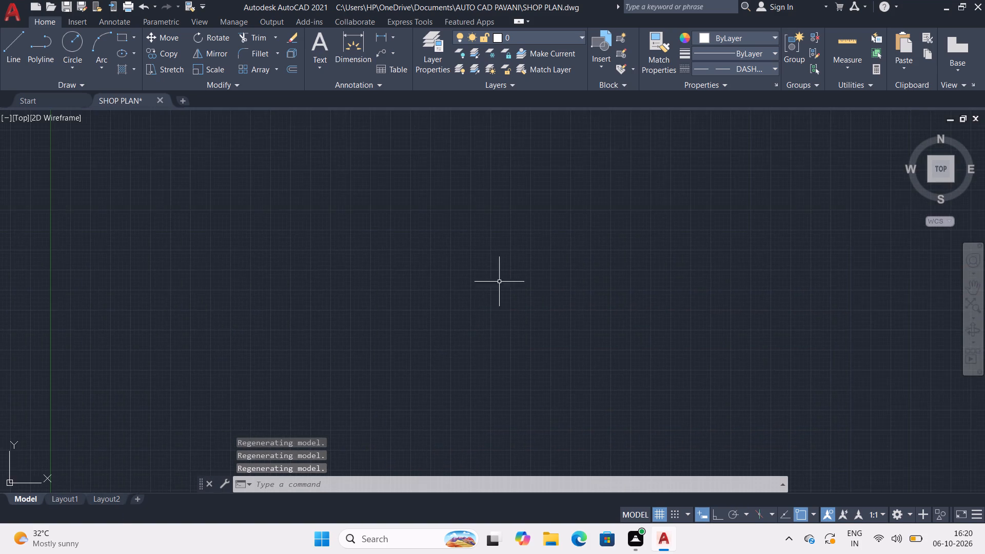
{"action": "middle_click_drag", "start_coordinate": [639, 228], "coordinate": [480, 321]}
{"action": "middle_click_drag", "start_coordinate": [613, 226], "coordinate": [456, 289]}
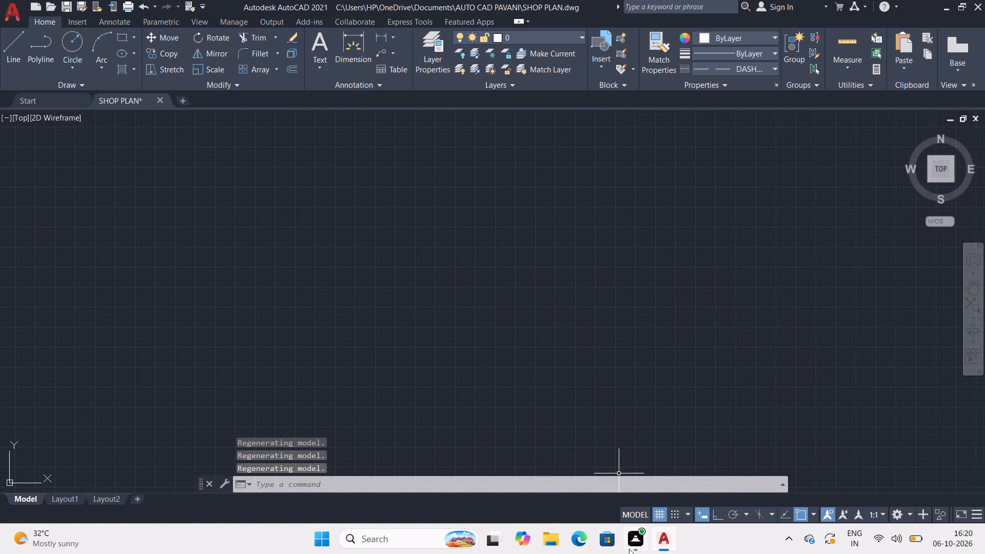
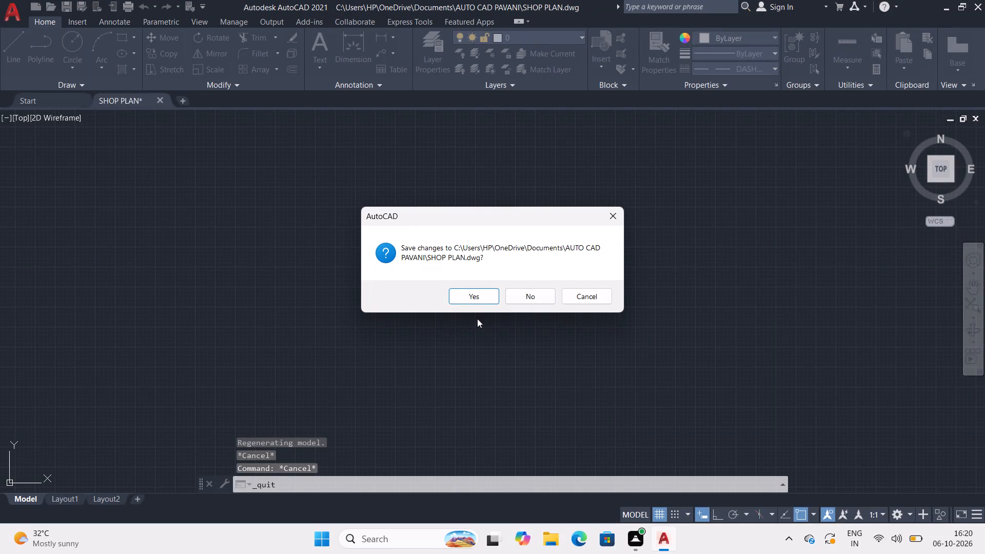
Save the changes to SHOP PLAN.dwg while quitting the program.
{"action": "left_click", "coordinate": [482, 298]}
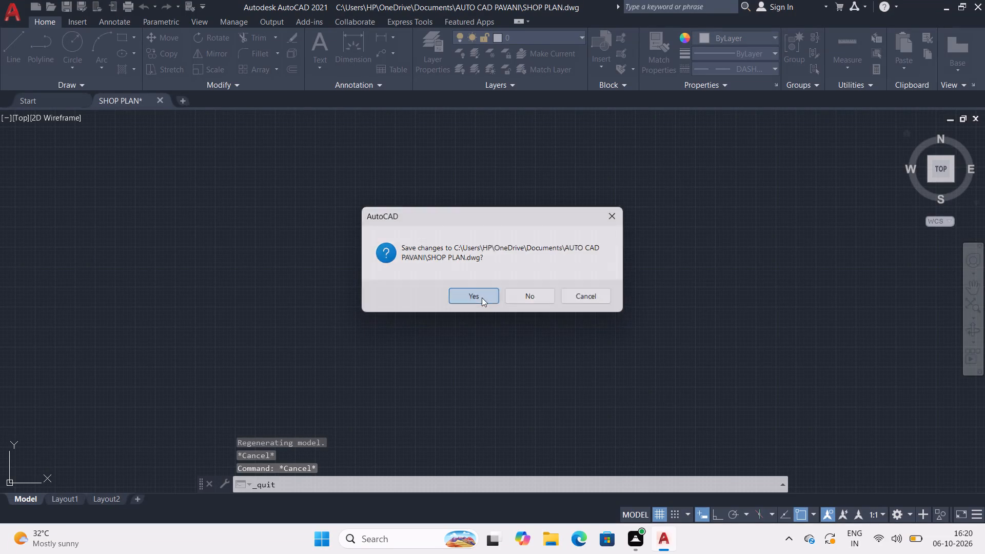
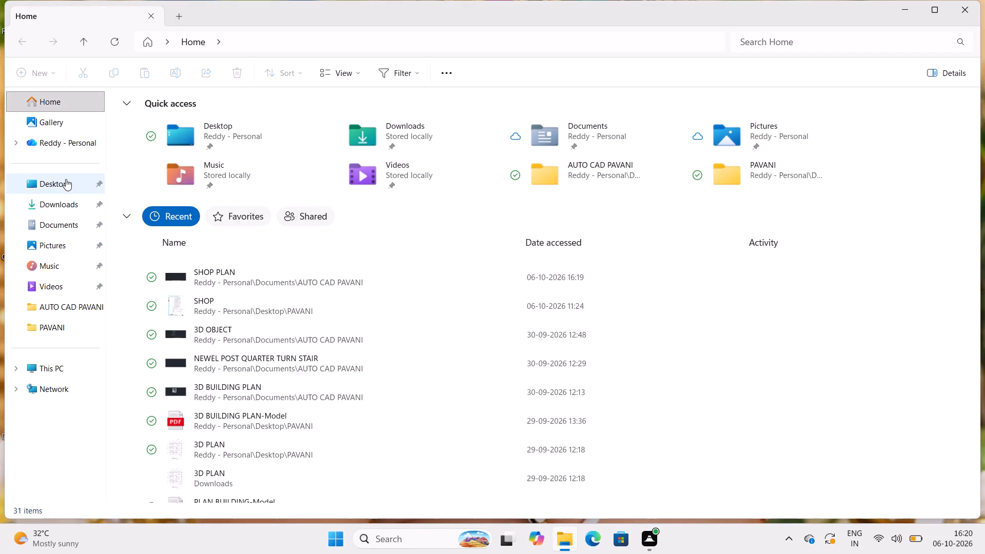
Open the SHOP PLAN drawing file from the AUTO CAD PAVANI folder.
{"action": "double_click", "coordinate": [67, 305]}
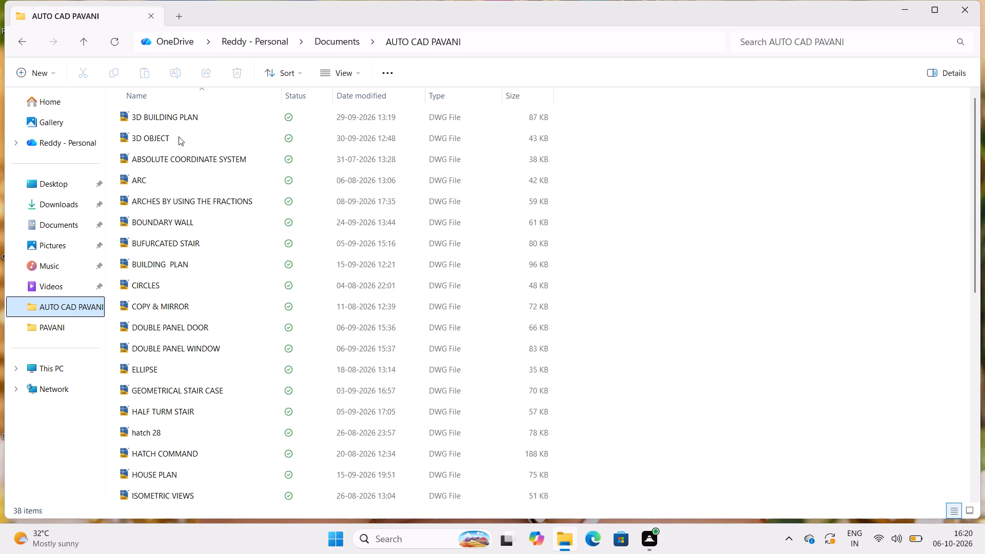
{"action": "scroll", "coordinate": [184, 152], "scroll_direction": "down", "scroll_amount": 1}
{"action": "scroll", "coordinate": [227, 248], "scroll_direction": "down", "scroll_amount": 3}
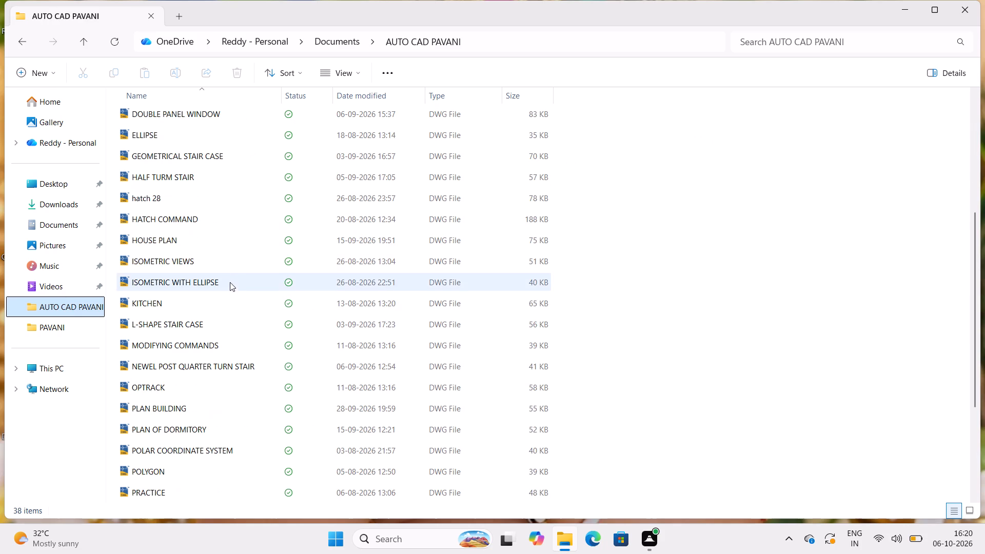
{"action": "scroll", "coordinate": [231, 364], "scroll_direction": "down", "scroll_amount": 4}
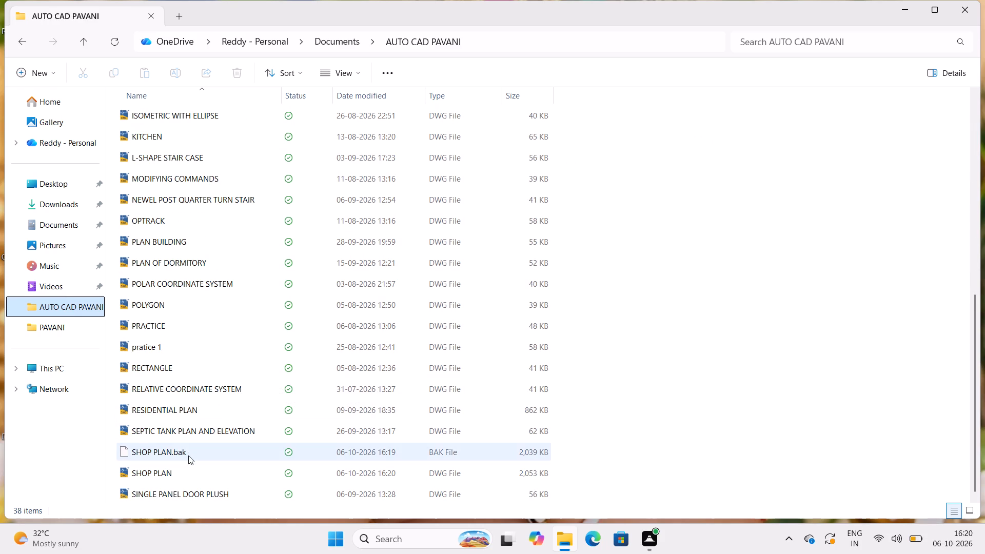
{"action": "double_click", "coordinate": [186, 478]}
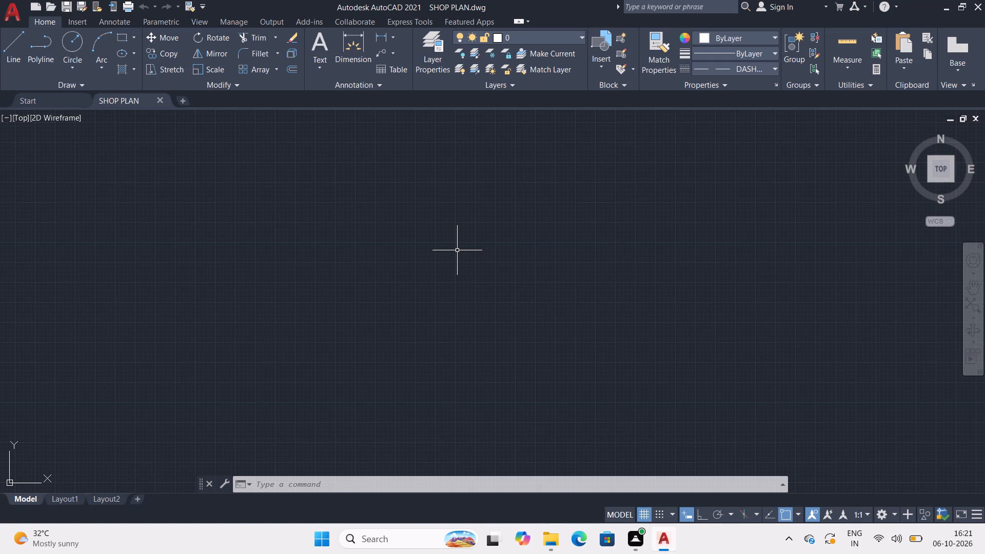
Examine the model space around the origin at different zoom levels to look for the missing shop plan.
{"action": "scroll", "coordinate": [457, 250], "scroll_direction": "down", "scroll_amount": 3}
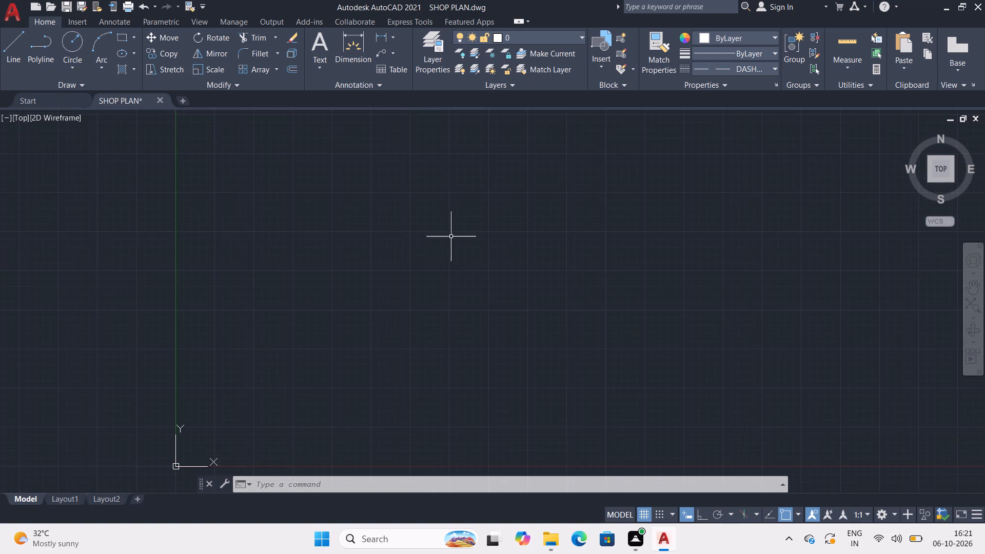
{"action": "scroll", "coordinate": [450, 234], "scroll_direction": "down", "scroll_amount": 9}
{"action": "middle_click_drag", "start_coordinate": [450, 218], "coordinate": [222, 451]}
{"action": "middle_click_drag", "start_coordinate": [324, 259], "coordinate": [304, 295]}
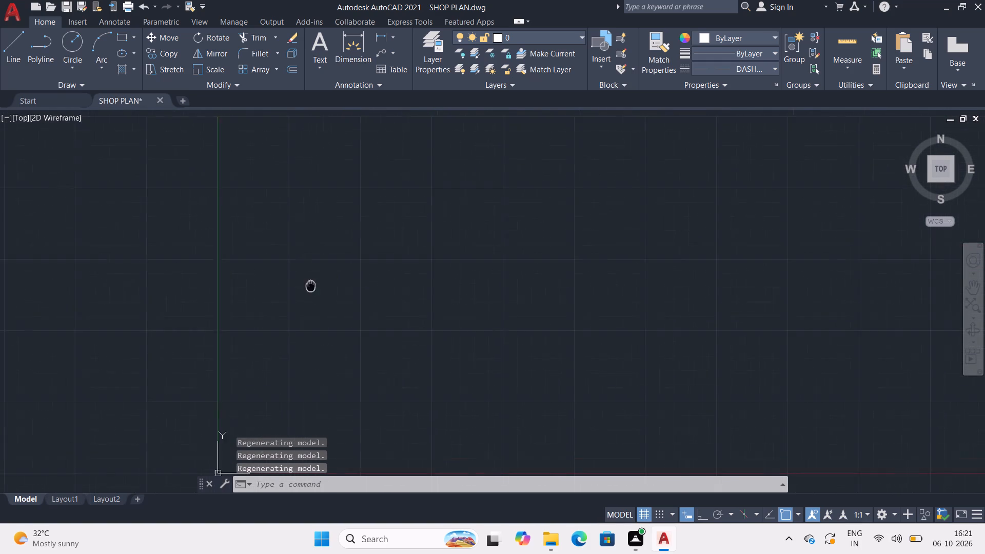
{"action": "middle_click_drag", "start_coordinate": [304, 295], "coordinate": [255, 340]}
{"action": "middle_click_drag", "start_coordinate": [396, 202], "coordinate": [299, 324]}
{"action": "middle_click_drag", "start_coordinate": [482, 201], "coordinate": [339, 386]}
{"action": "middle_click_drag", "start_coordinate": [506, 182], "coordinate": [388, 367]}
{"action": "scroll", "coordinate": [388, 367], "scroll_direction": "down", "scroll_amount": 1}
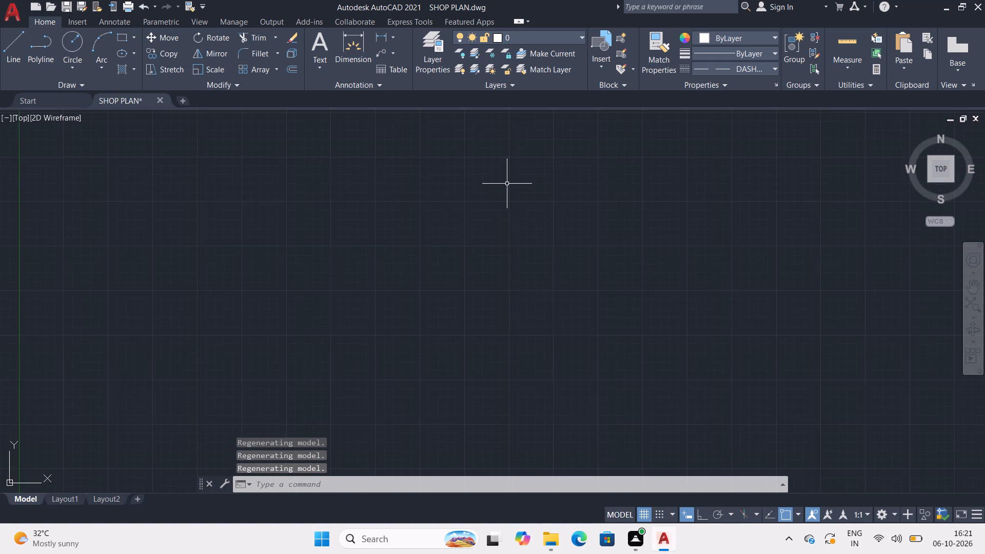
{"action": "middle_click_drag", "start_coordinate": [489, 242], "coordinate": [464, 311]}
{"action": "scroll", "coordinate": [464, 312], "scroll_direction": "down", "scroll_amount": 1}
{"action": "scroll", "coordinate": [457, 247], "scroll_direction": "down", "scroll_amount": 9}
{"action": "middle_click_drag", "start_coordinate": [431, 210], "coordinate": [366, 417]}
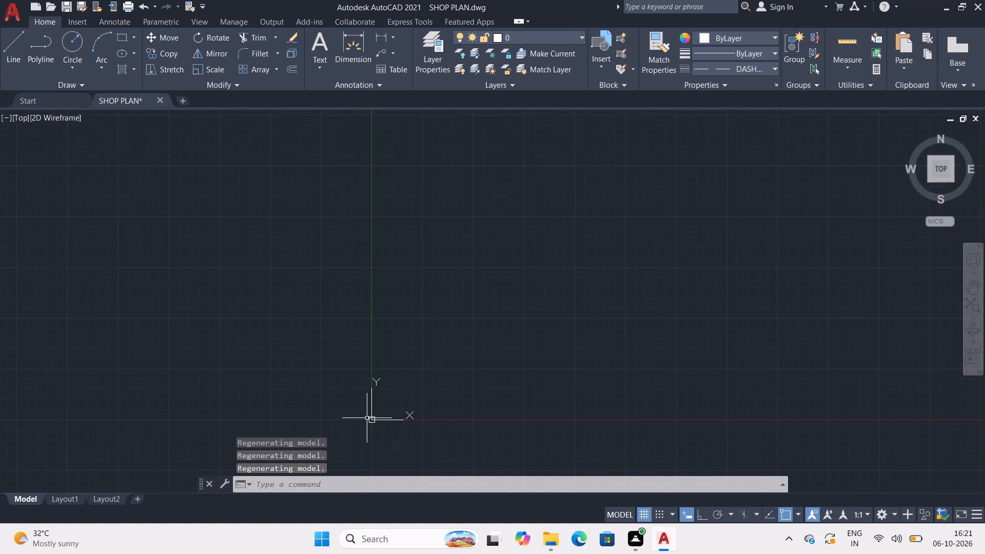
{"action": "middle_click_drag", "start_coordinate": [376, 187], "coordinate": [298, 423]}
{"action": "middle_click_drag", "start_coordinate": [389, 212], "coordinate": [332, 330]}
{"action": "middle_click_drag", "start_coordinate": [466, 202], "coordinate": [356, 366]}
{"action": "middle_click_drag", "start_coordinate": [516, 210], "coordinate": [390, 358]}
{"action": "scroll", "coordinate": [388, 283], "scroll_direction": "down", "scroll_amount": 2}
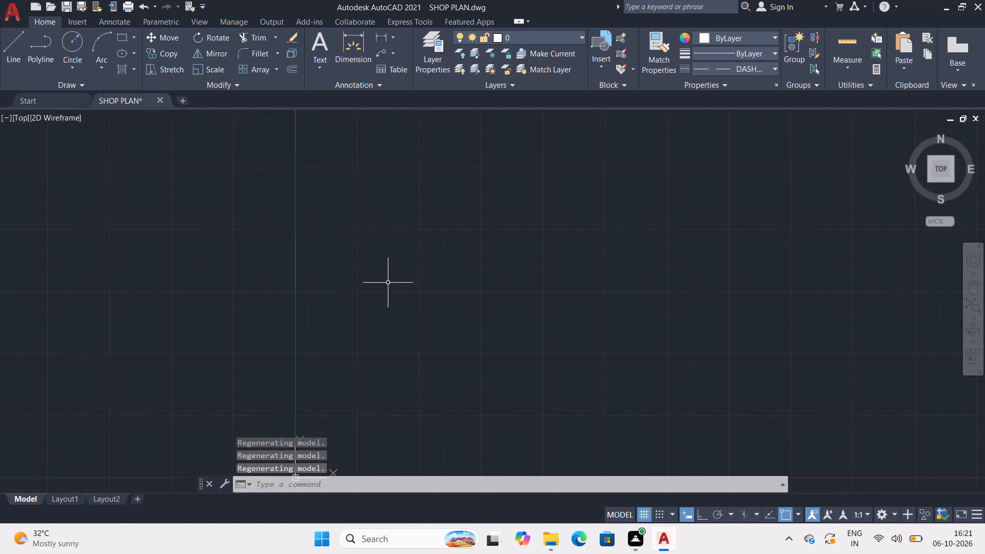
{"action": "scroll", "coordinate": [388, 283], "scroll_direction": "down", "scroll_amount": 11}
{"action": "middle_click_drag", "start_coordinate": [421, 202], "coordinate": [296, 388]}
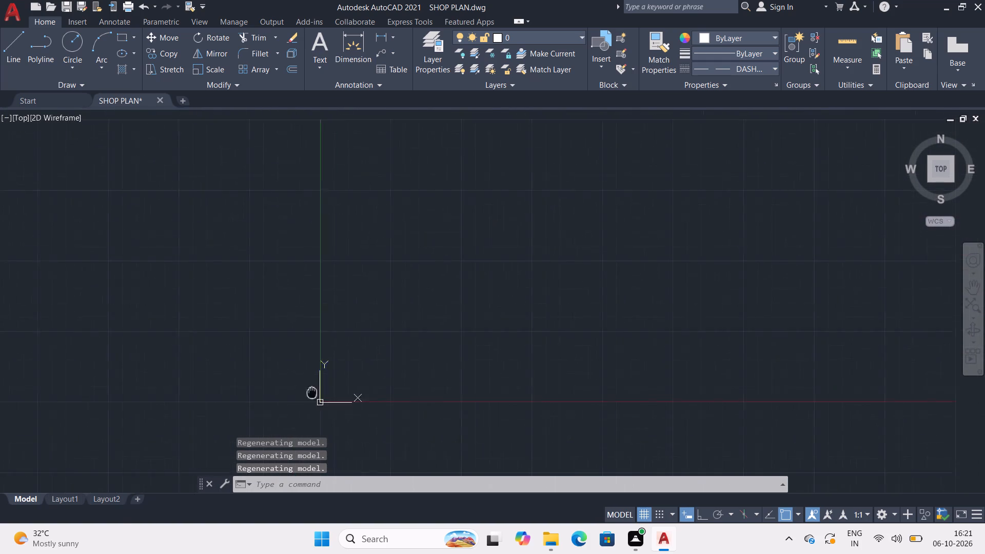
{"action": "middle_click_drag", "start_coordinate": [296, 388], "coordinate": [262, 382]}
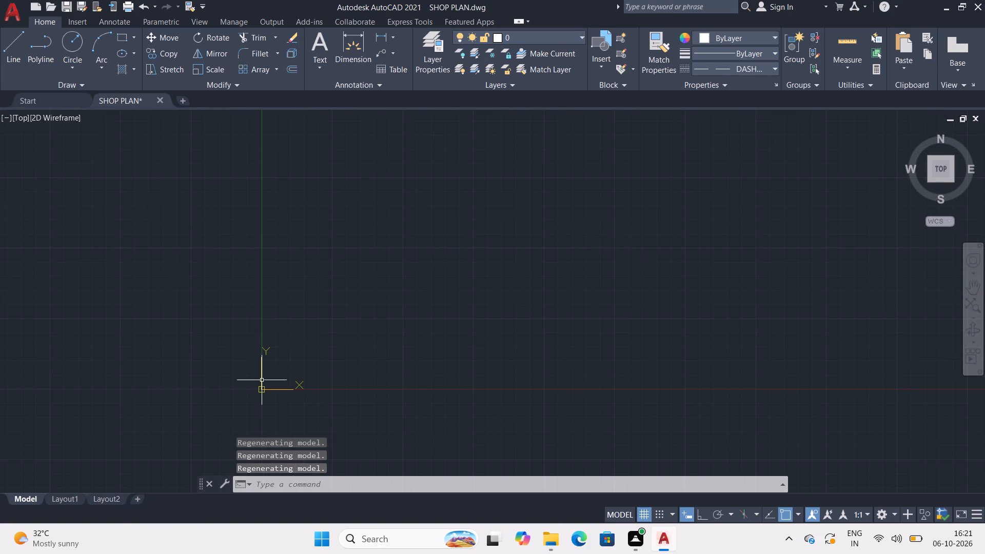
{"action": "middle_click_drag", "start_coordinate": [236, 340], "coordinate": [21, 429]}
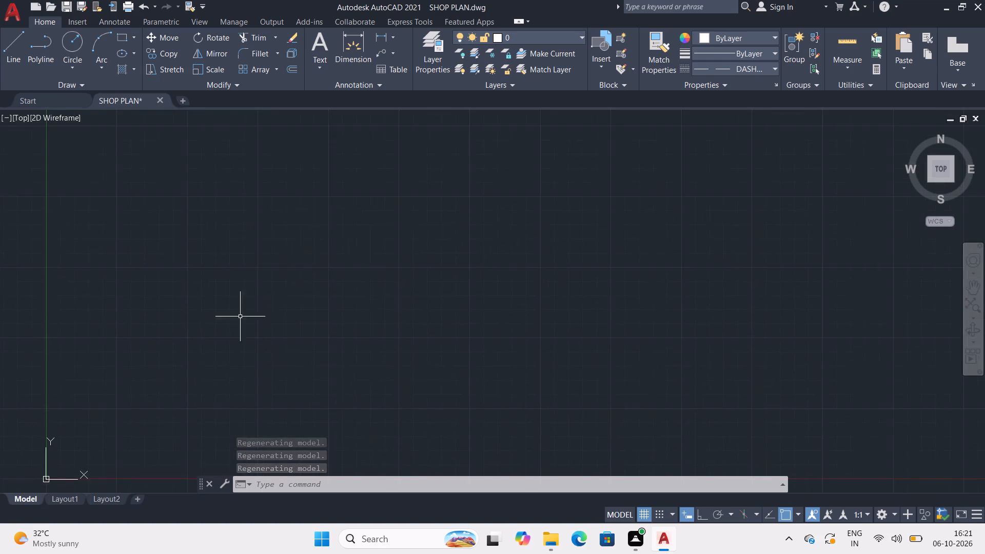
{"action": "scroll", "coordinate": [264, 314], "scroll_direction": "down", "scroll_amount": 11}
{"action": "scroll", "coordinate": [271, 290], "scroll_direction": "up", "scroll_amount": 15}
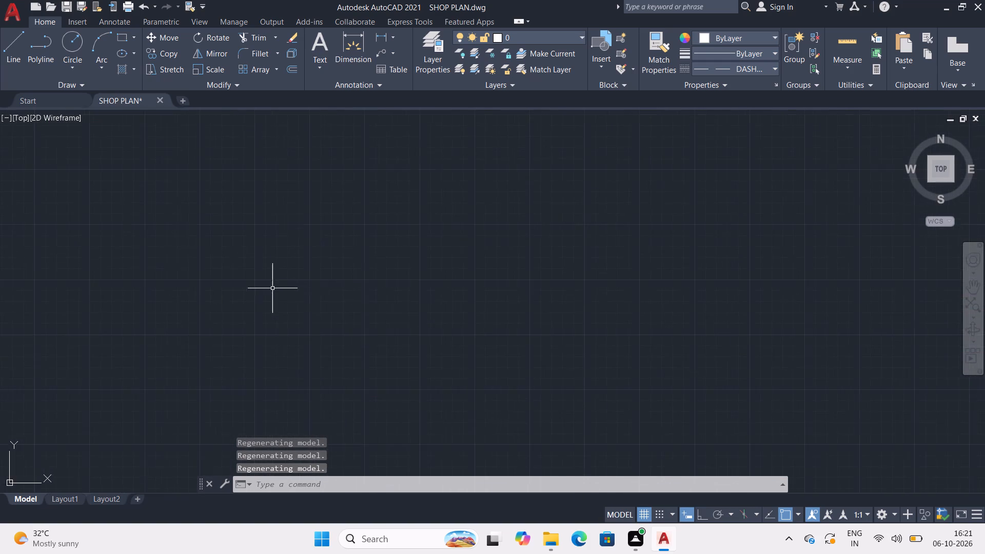
{"action": "scroll", "coordinate": [272, 288], "scroll_direction": "up", "scroll_amount": 17}
{"action": "scroll", "coordinate": [272, 288], "scroll_direction": "down", "scroll_amount": 3}
{"action": "scroll", "coordinate": [272, 288], "scroll_direction": "down", "scroll_amount": 20}
{"action": "scroll", "coordinate": [272, 288], "scroll_direction": "down", "scroll_amount": 12}
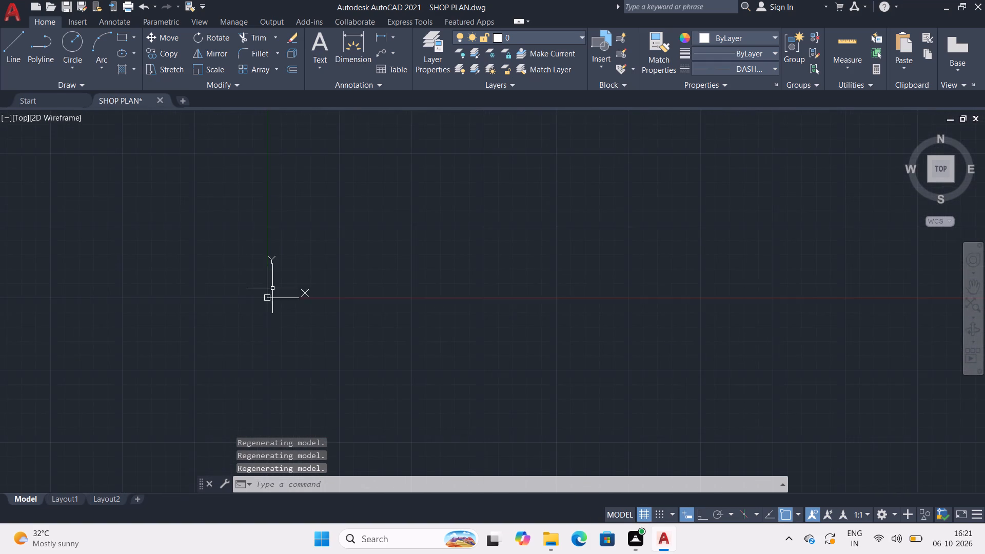
{"action": "scroll", "coordinate": [272, 288], "scroll_direction": "down", "scroll_amount": 17}
{"action": "scroll", "coordinate": [272, 289], "scroll_direction": "down", "scroll_amount": 7}
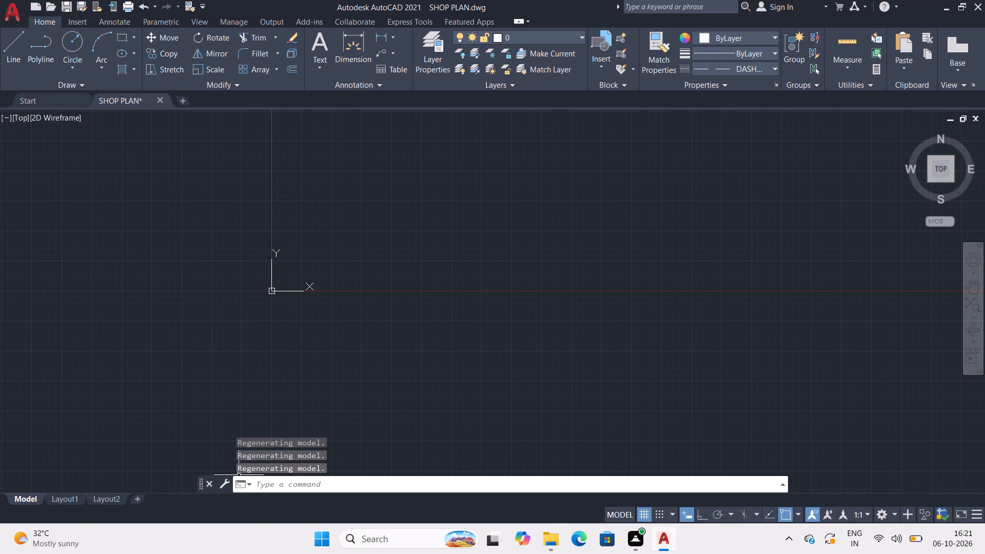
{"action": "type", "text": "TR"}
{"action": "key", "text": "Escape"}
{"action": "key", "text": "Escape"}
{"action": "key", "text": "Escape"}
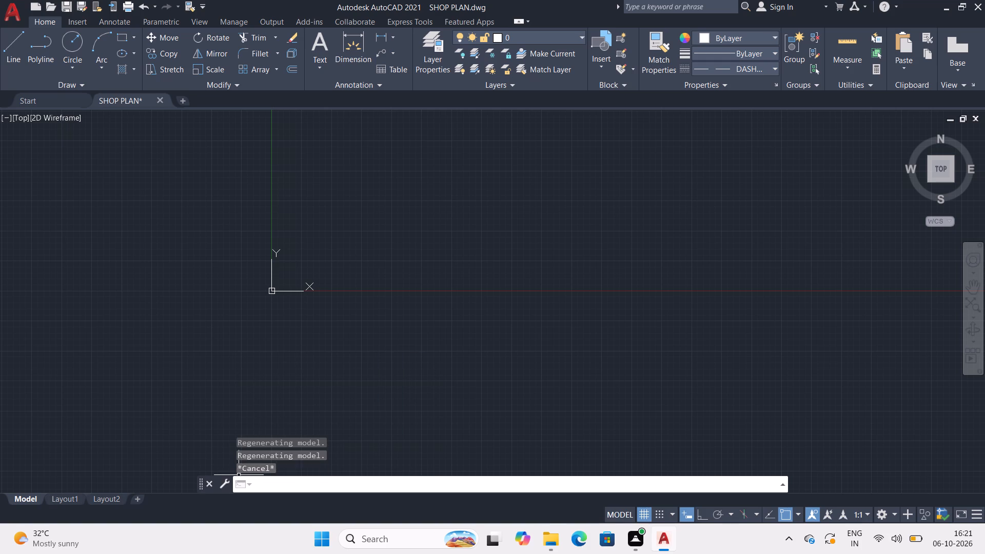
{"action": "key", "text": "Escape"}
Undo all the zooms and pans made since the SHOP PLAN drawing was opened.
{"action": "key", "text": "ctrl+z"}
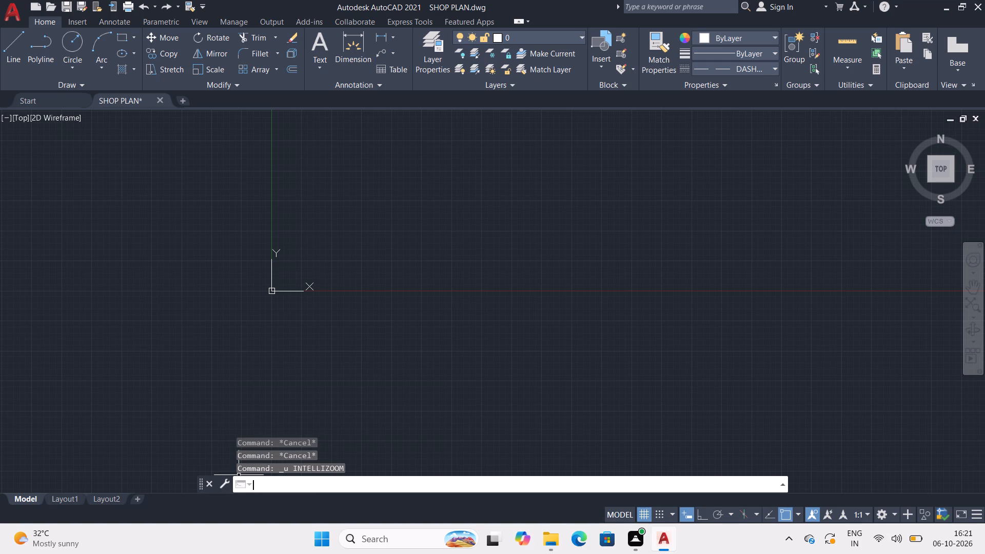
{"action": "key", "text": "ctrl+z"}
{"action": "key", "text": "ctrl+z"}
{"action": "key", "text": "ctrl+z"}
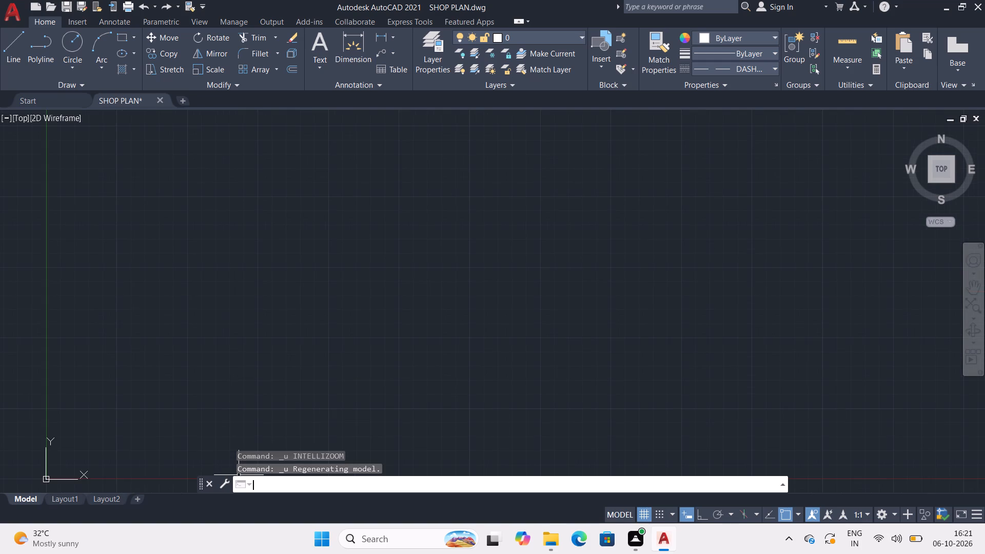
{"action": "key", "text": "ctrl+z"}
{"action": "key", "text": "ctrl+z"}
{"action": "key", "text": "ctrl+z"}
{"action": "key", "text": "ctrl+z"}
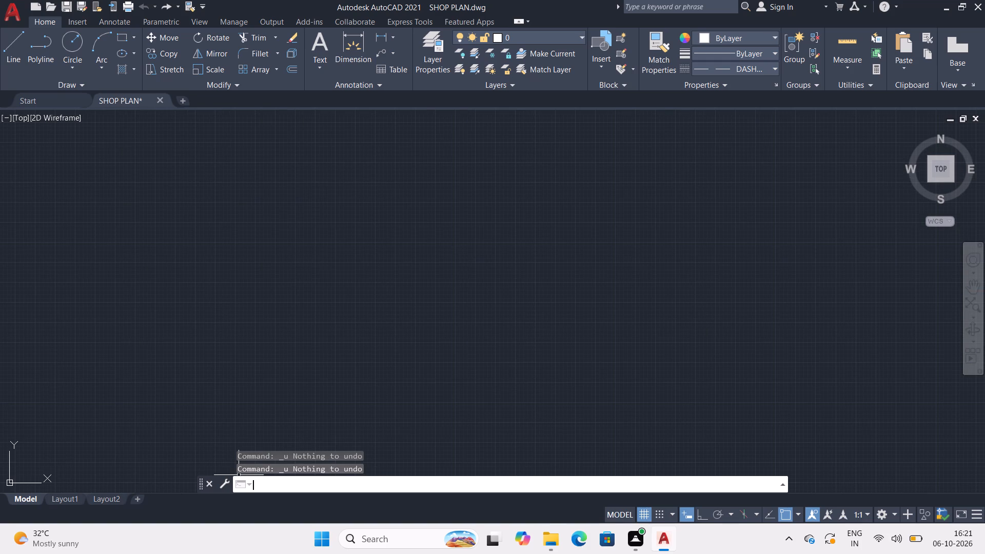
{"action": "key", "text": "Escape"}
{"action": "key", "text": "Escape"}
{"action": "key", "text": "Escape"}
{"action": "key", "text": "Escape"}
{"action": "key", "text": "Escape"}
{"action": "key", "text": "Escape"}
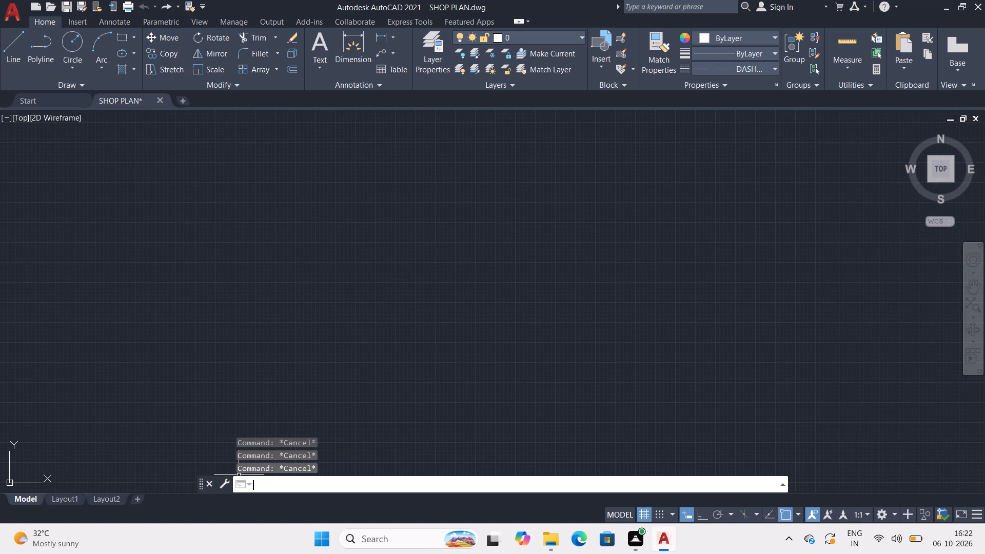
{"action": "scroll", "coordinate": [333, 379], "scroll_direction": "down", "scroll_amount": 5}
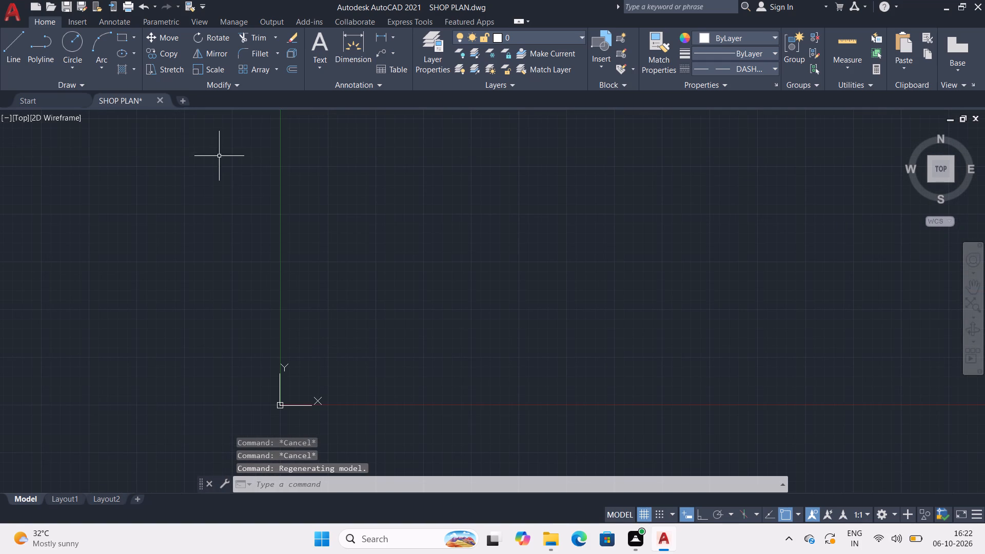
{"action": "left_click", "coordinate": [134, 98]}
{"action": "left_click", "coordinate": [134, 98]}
Select the Drafting & Annotation workspace.
{"action": "left_click", "coordinate": [880, 512]}
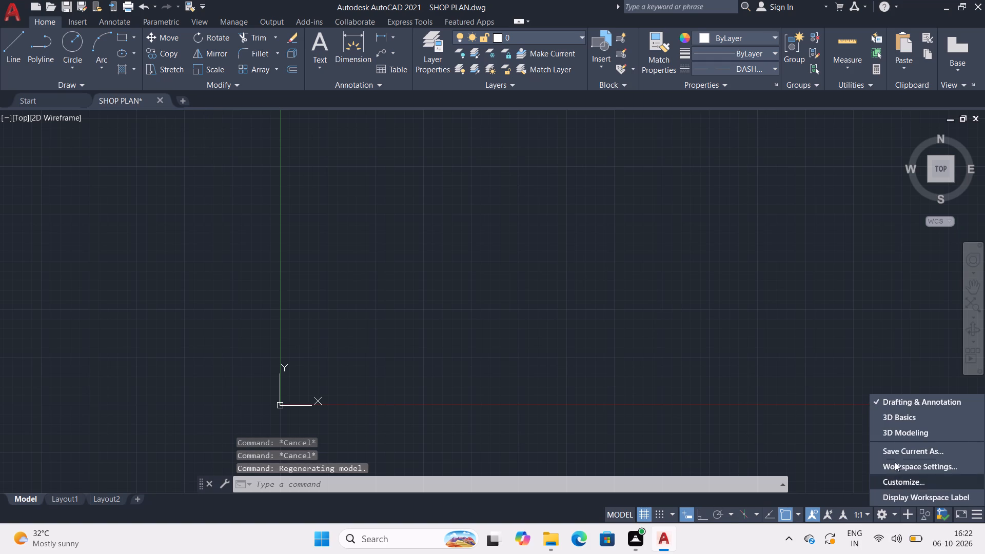
{"action": "left_click", "coordinate": [886, 401]}
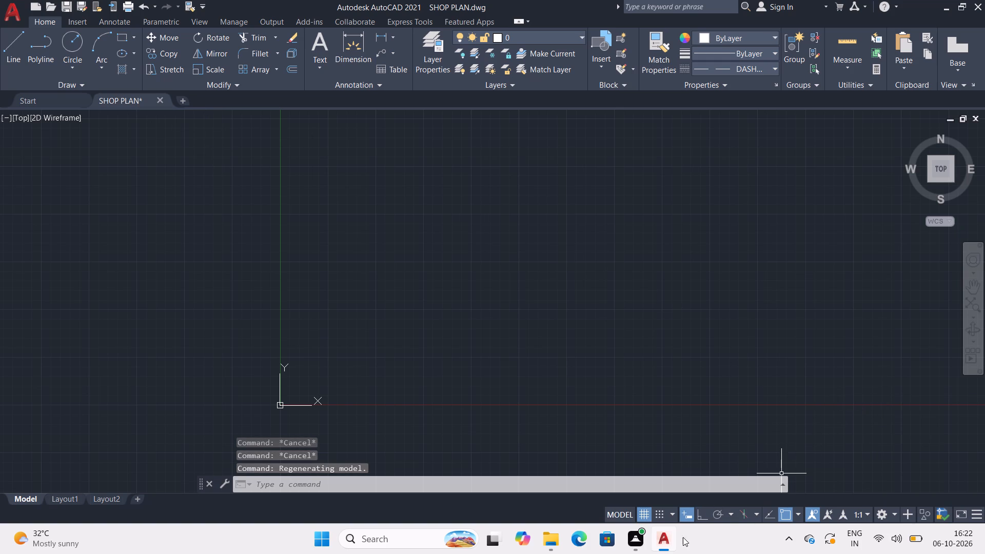
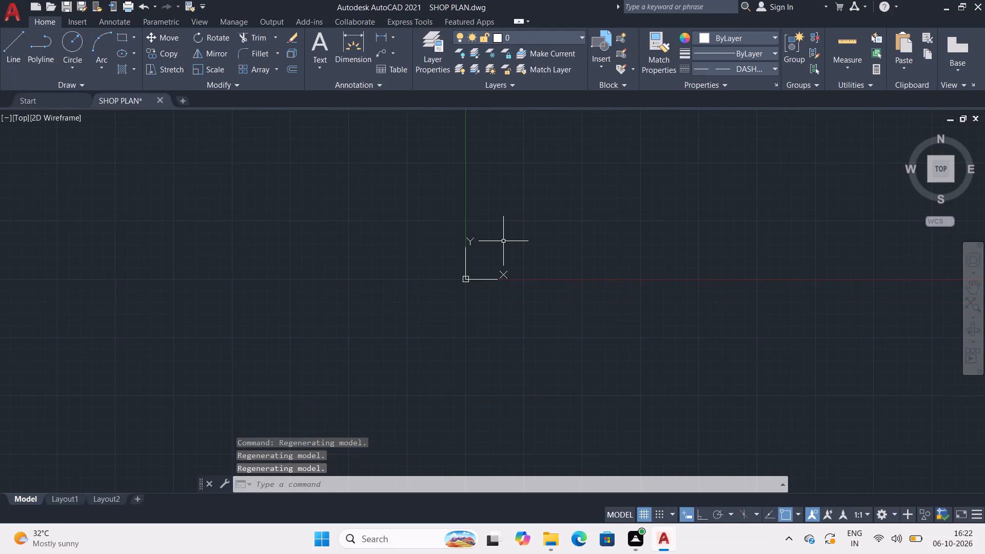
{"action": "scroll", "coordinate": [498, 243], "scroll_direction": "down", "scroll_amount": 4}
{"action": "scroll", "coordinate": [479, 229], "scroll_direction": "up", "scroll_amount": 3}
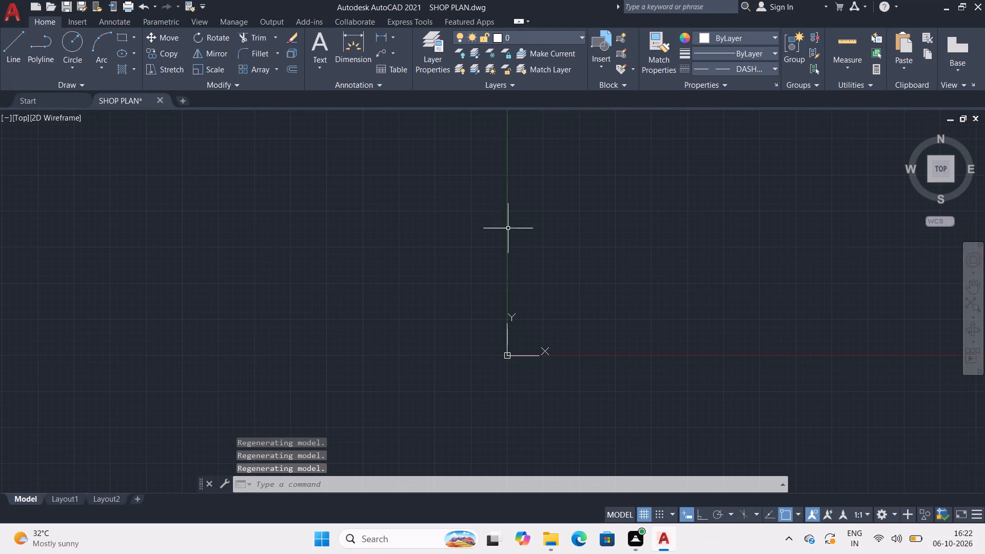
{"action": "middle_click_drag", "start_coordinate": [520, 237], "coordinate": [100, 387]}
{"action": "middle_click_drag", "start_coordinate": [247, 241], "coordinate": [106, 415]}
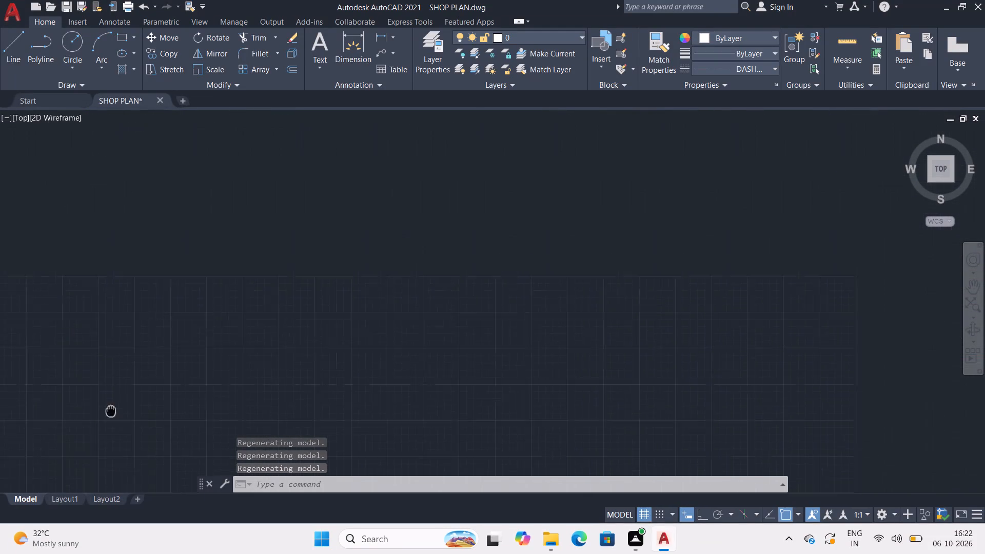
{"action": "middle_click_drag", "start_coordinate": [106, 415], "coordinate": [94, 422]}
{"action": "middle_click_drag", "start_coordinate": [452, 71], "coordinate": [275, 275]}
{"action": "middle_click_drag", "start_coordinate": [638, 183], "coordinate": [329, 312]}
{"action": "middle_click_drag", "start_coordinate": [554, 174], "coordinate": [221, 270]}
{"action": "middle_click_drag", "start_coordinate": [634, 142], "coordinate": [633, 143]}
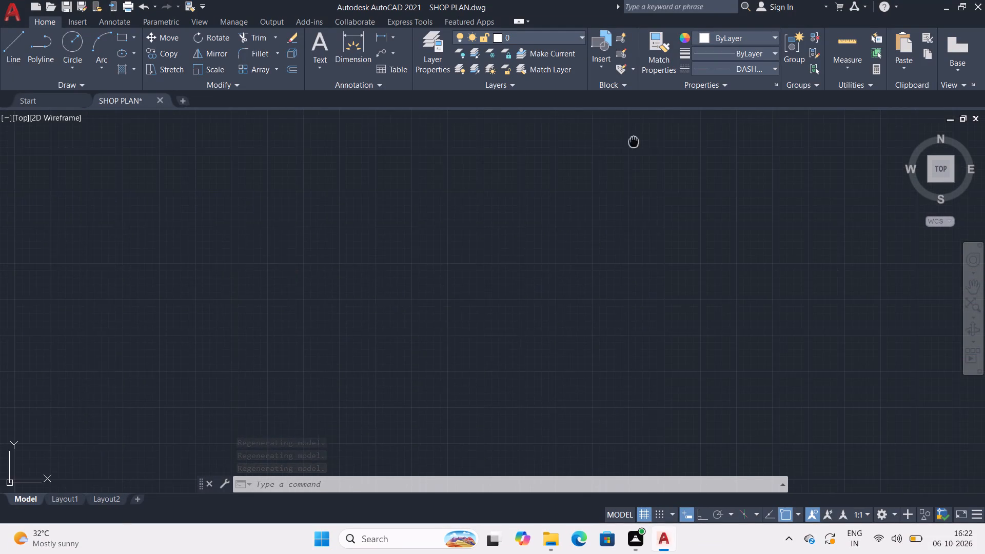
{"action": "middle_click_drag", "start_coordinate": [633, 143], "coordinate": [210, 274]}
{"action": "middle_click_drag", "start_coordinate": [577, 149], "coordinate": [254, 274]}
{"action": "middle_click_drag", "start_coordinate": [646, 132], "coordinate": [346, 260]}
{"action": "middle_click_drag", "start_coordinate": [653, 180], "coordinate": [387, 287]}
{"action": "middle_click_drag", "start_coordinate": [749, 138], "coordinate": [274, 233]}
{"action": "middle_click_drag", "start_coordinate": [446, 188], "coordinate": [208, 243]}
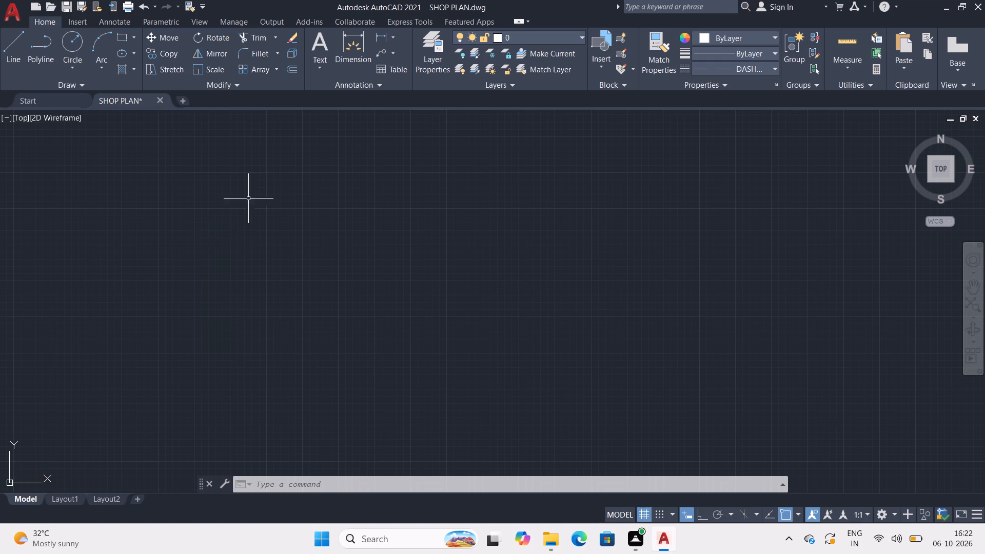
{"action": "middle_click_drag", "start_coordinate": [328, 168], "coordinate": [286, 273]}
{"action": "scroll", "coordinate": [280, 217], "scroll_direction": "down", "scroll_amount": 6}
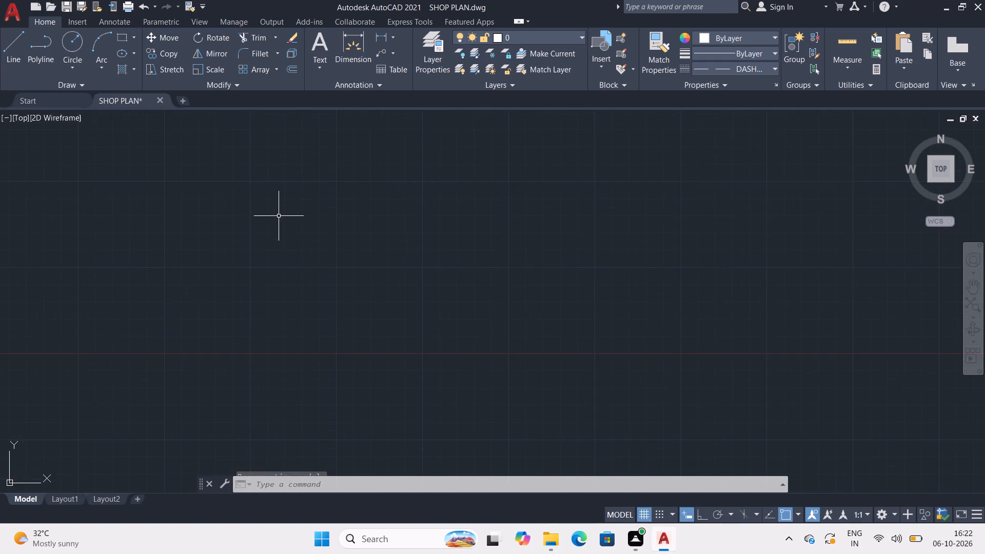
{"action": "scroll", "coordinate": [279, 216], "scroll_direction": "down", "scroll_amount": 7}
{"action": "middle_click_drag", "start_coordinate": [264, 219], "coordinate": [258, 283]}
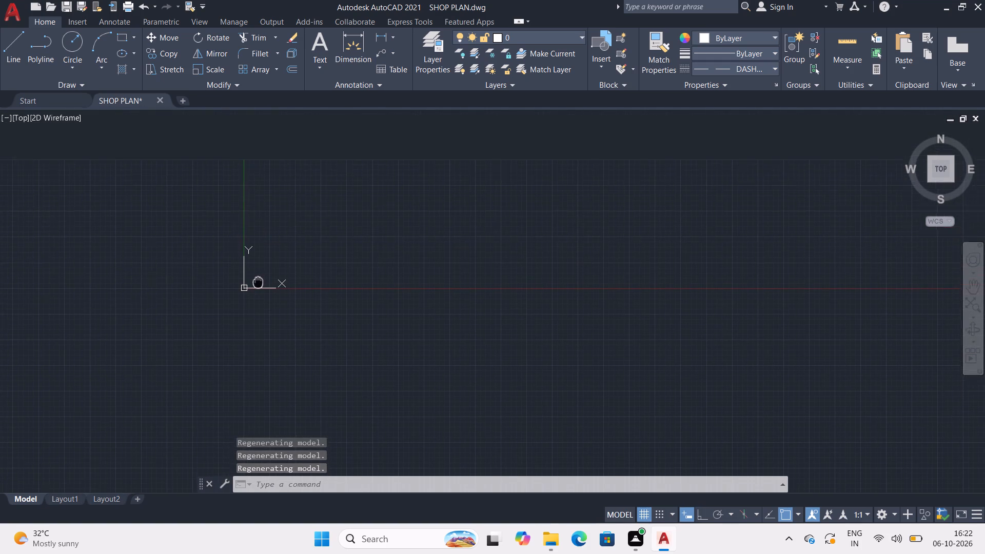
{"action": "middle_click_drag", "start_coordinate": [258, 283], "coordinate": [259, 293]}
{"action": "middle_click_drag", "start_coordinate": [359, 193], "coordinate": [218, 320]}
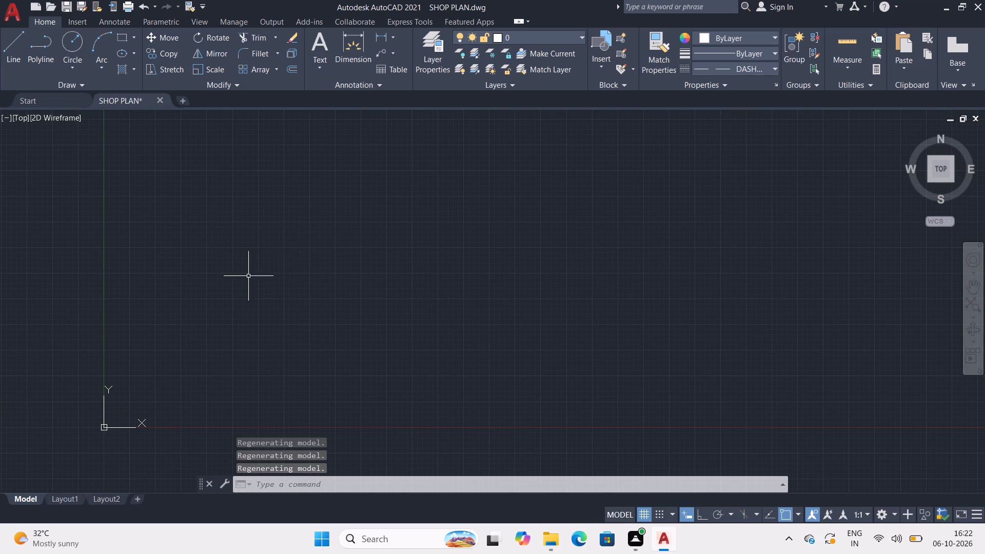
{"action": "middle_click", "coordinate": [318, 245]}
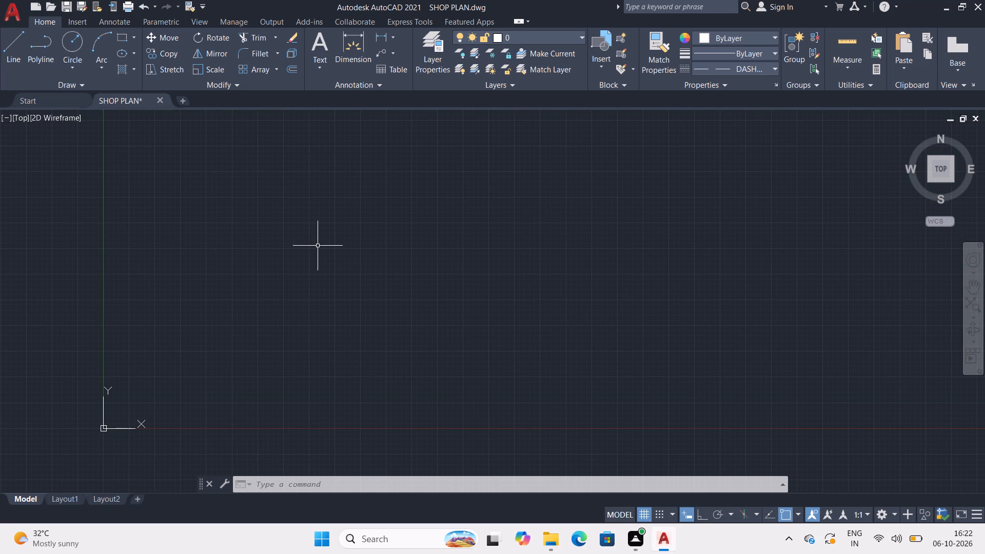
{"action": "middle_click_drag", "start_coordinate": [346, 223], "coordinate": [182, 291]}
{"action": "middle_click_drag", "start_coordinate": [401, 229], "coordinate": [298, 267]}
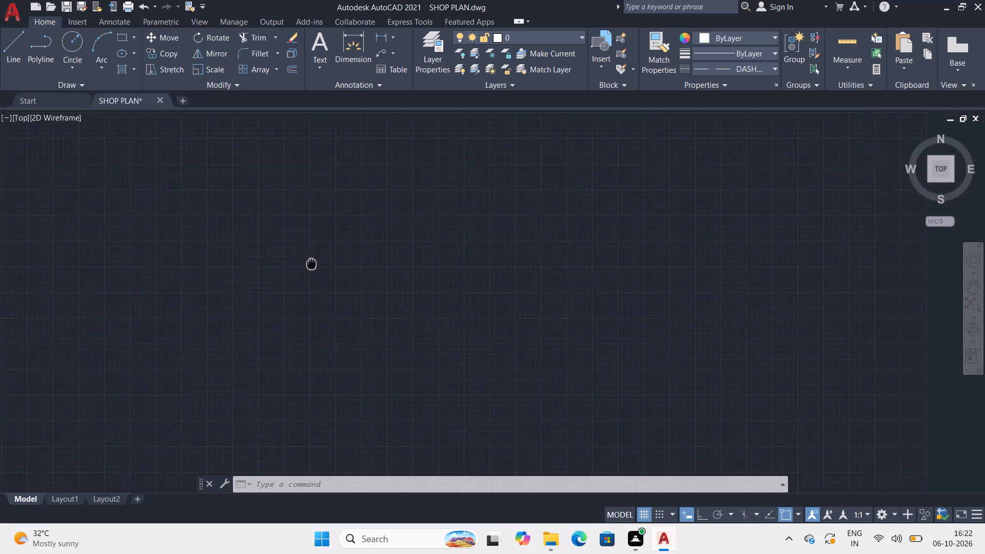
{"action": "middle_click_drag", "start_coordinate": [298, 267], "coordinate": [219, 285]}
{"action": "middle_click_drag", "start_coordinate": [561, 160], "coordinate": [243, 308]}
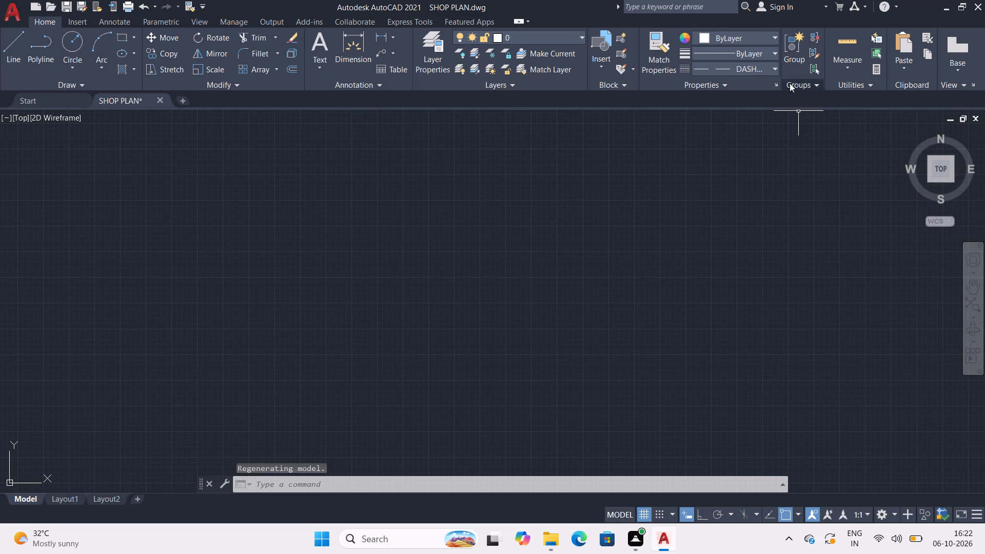
Set the current linetype for new objects to ByLayer.
{"action": "left_click", "coordinate": [779, 69]}
{"action": "left_click", "coordinate": [751, 83]}
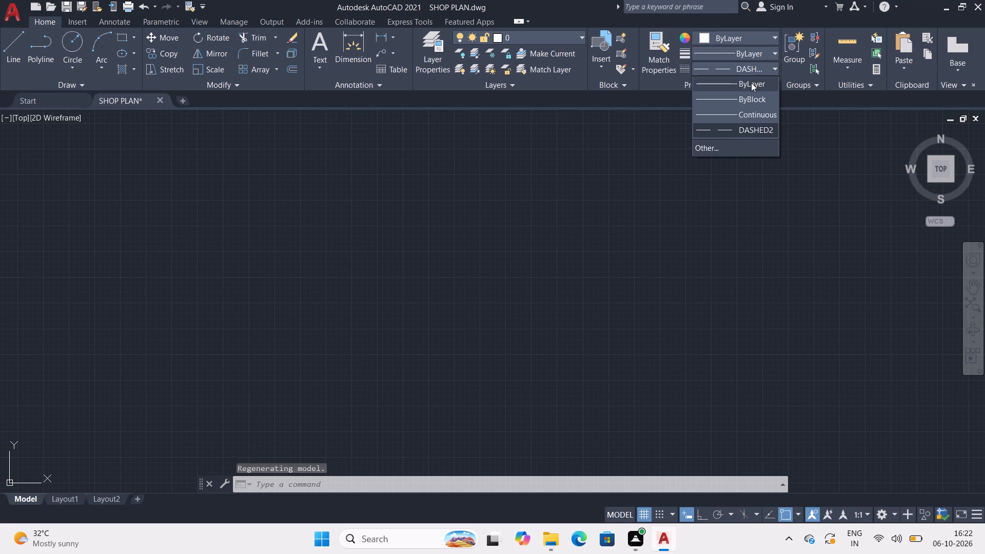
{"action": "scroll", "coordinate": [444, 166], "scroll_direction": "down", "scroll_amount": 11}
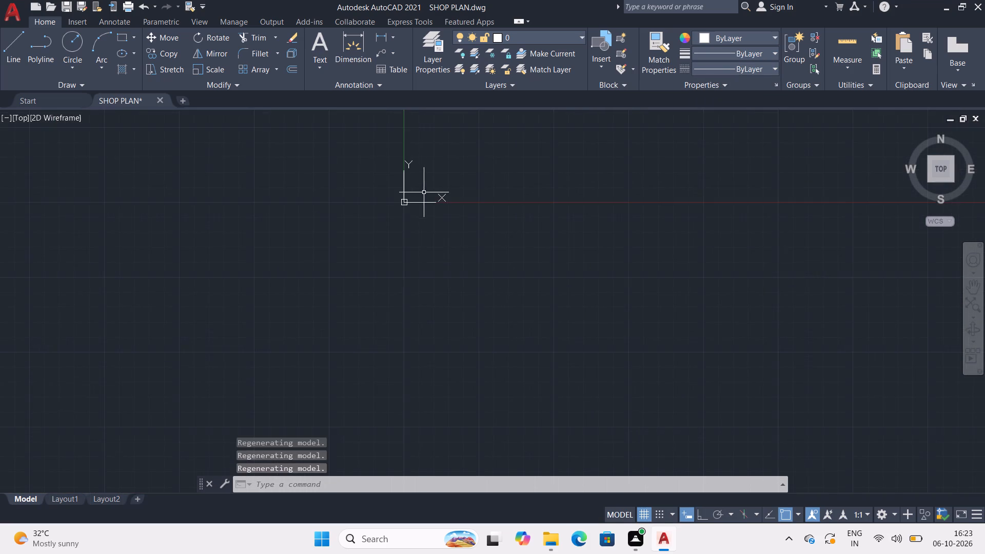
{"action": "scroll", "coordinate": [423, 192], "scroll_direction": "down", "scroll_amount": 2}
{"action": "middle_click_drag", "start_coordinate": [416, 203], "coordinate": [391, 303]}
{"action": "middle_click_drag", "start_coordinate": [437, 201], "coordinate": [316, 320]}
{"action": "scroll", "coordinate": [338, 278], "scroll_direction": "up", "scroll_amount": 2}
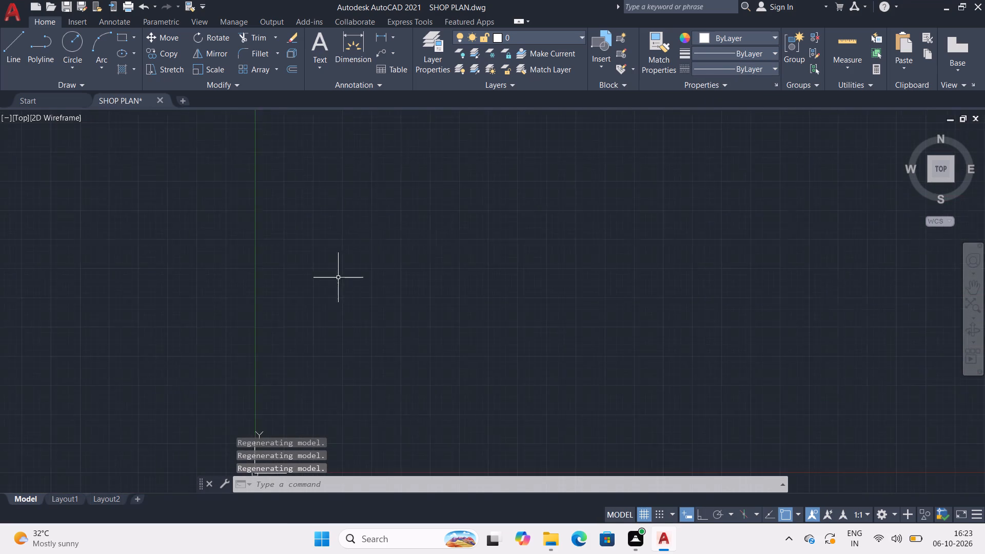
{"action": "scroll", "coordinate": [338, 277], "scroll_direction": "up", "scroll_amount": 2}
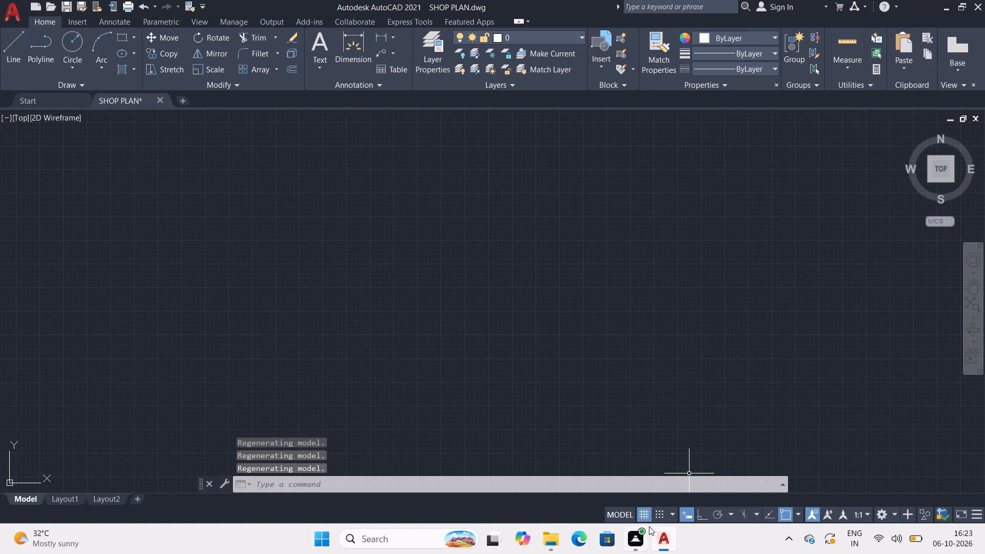
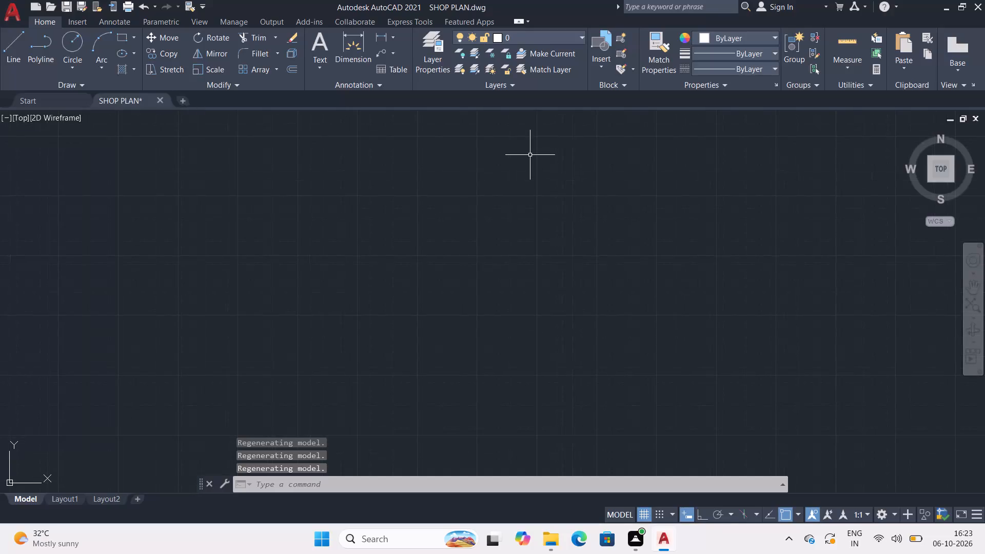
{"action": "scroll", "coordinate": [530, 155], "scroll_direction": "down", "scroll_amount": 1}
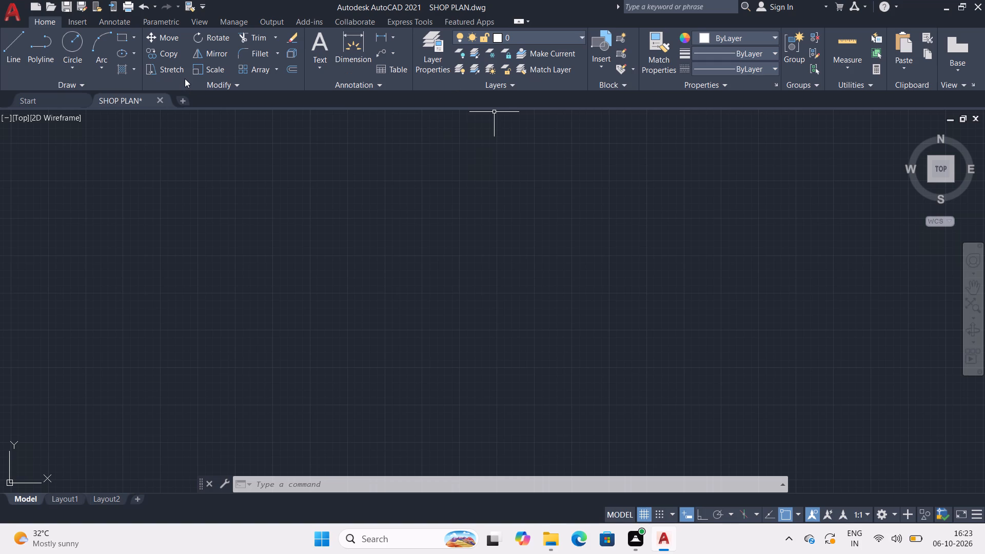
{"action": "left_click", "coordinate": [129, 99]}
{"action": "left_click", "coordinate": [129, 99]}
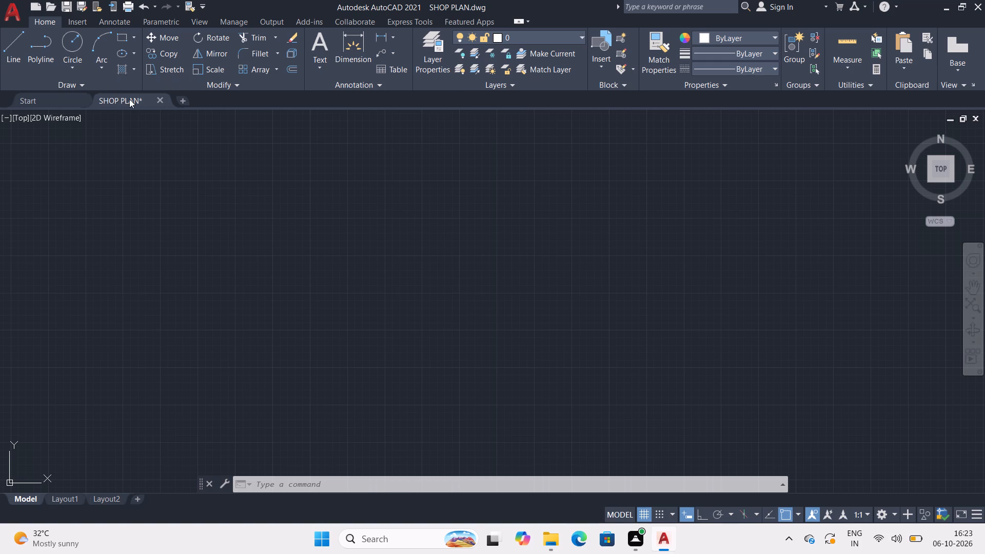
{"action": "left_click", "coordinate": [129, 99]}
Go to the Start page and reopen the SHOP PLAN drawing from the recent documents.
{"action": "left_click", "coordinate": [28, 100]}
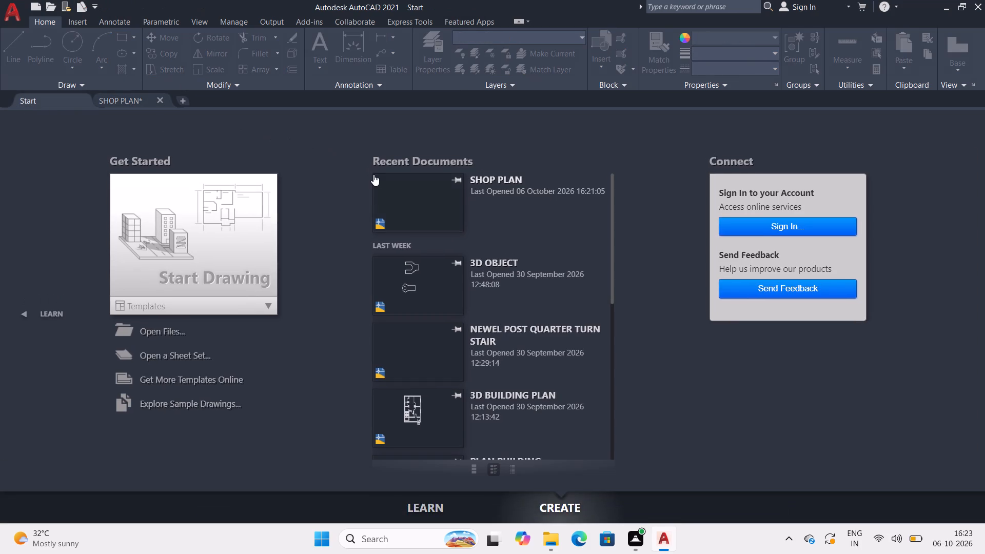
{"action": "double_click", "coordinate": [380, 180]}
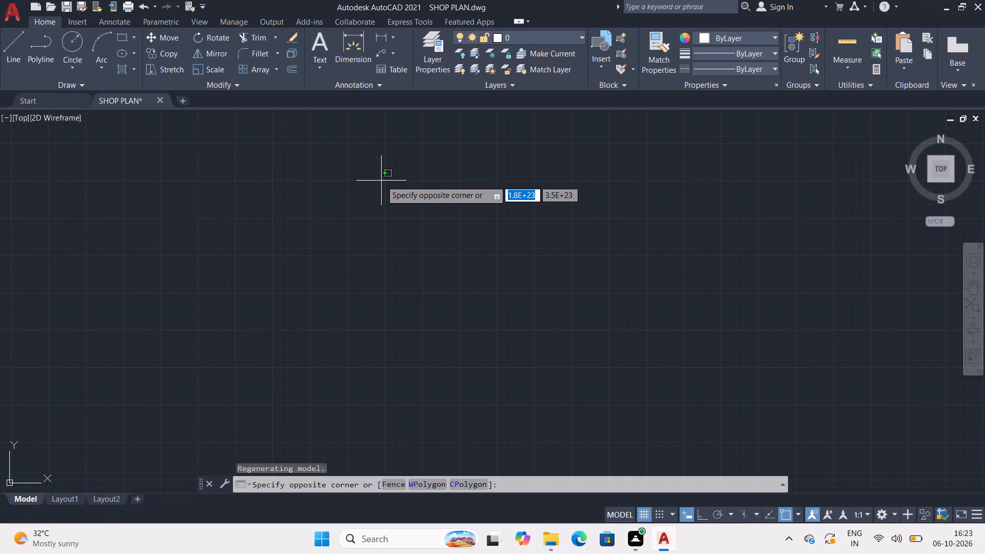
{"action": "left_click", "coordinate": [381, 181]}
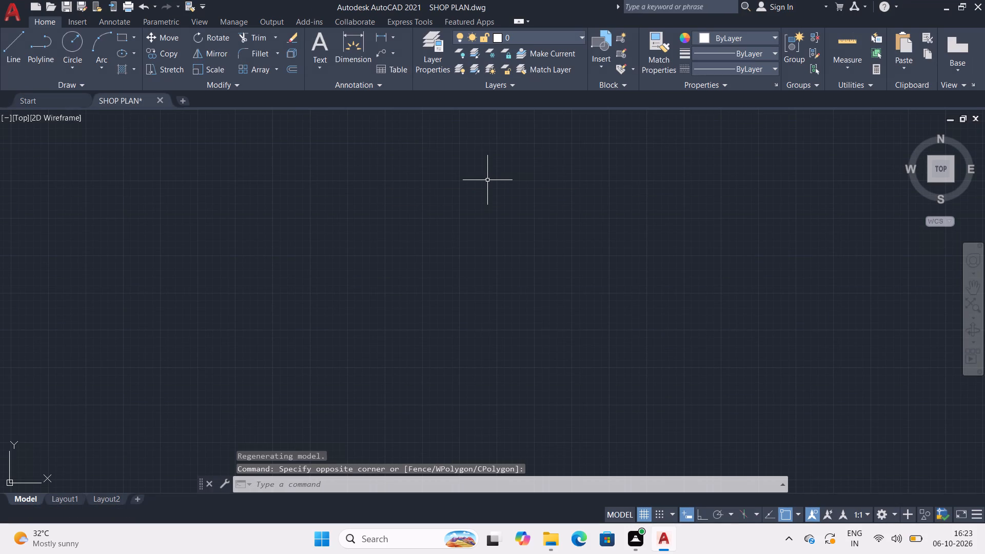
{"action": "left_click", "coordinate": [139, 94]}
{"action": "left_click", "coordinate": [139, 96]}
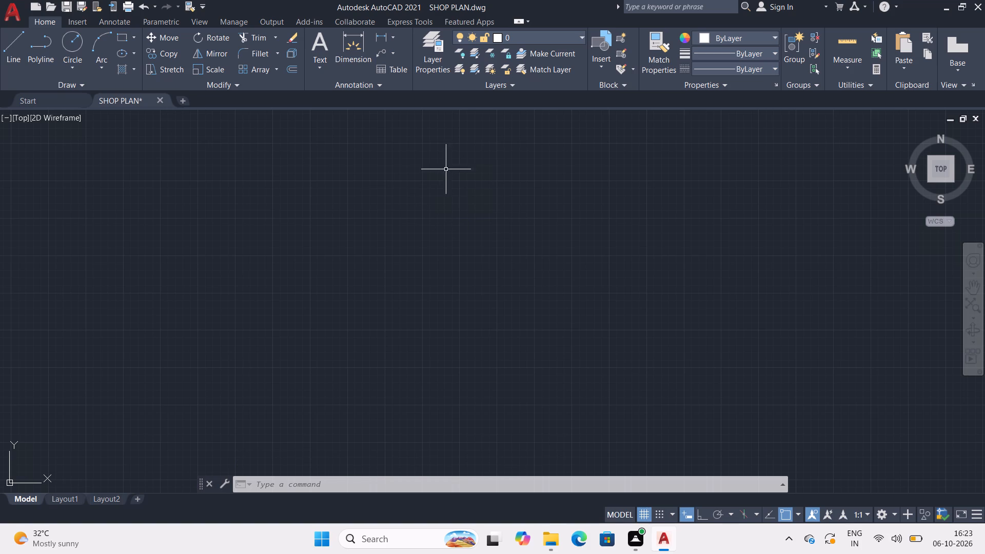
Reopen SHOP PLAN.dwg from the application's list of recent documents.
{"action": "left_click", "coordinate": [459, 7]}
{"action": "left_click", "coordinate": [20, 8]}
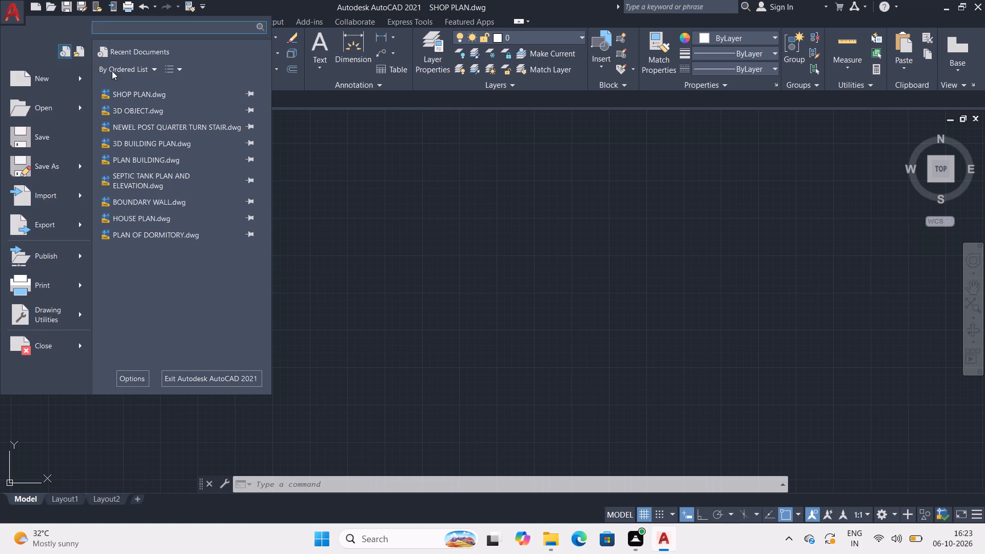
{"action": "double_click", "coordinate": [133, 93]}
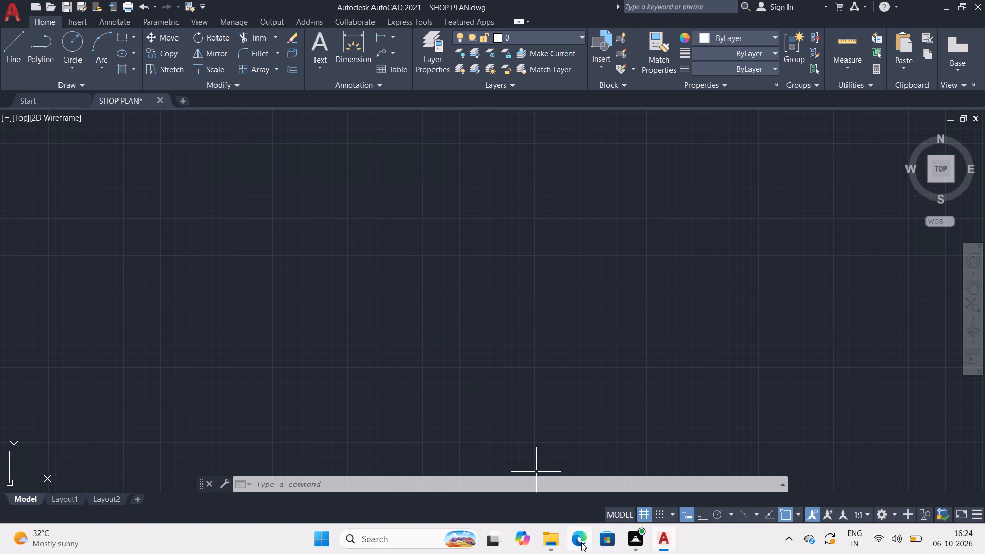
Check the SHOP PLAN file in its File Explorer folder, close the folder window and return to AutoCAD.
{"action": "left_click", "coordinate": [542, 548]}
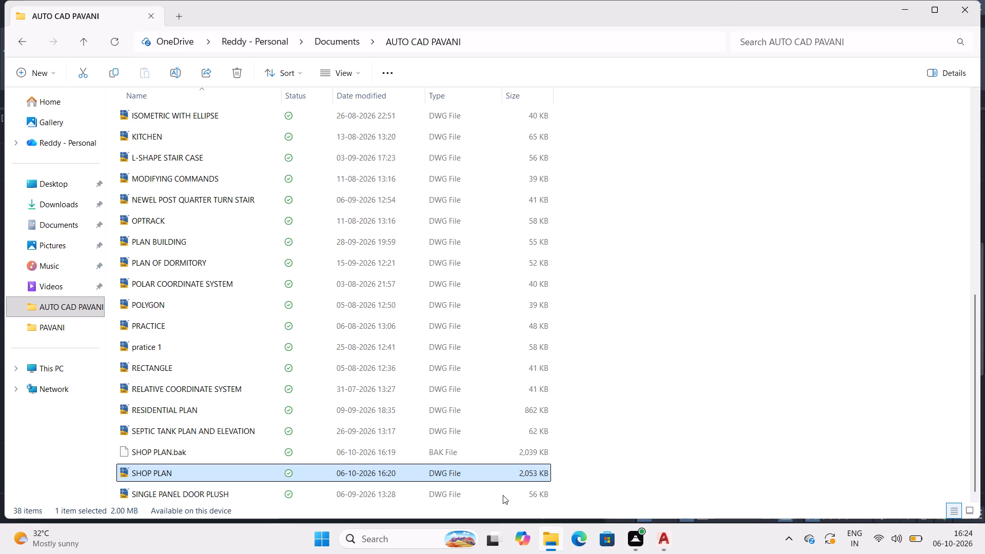
{"action": "left_click", "coordinate": [962, 8]}
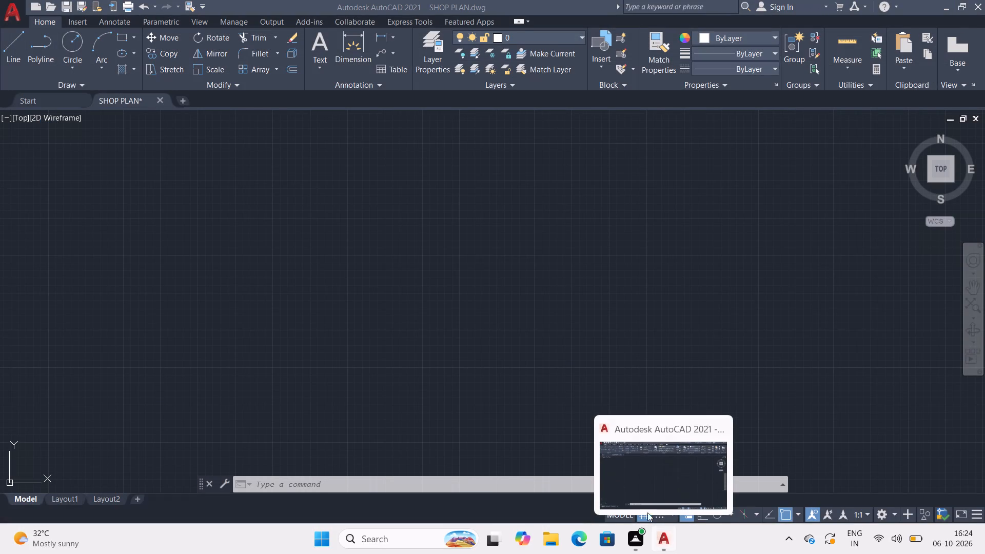
{"action": "left_click", "coordinate": [521, 393]}
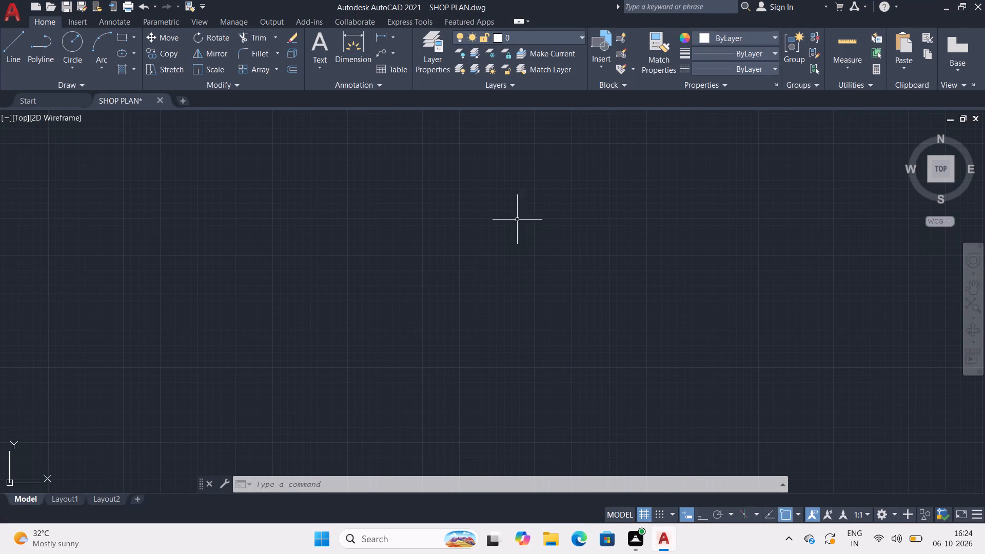
Look for the shop plan geometry around the origin in model space.
{"action": "middle_click_drag", "start_coordinate": [505, 197], "coordinate": [508, 345]}
{"action": "middle_click_drag", "start_coordinate": [502, 263], "coordinate": [494, 337]}
{"action": "scroll", "coordinate": [506, 274], "scroll_direction": "down", "scroll_amount": 3}
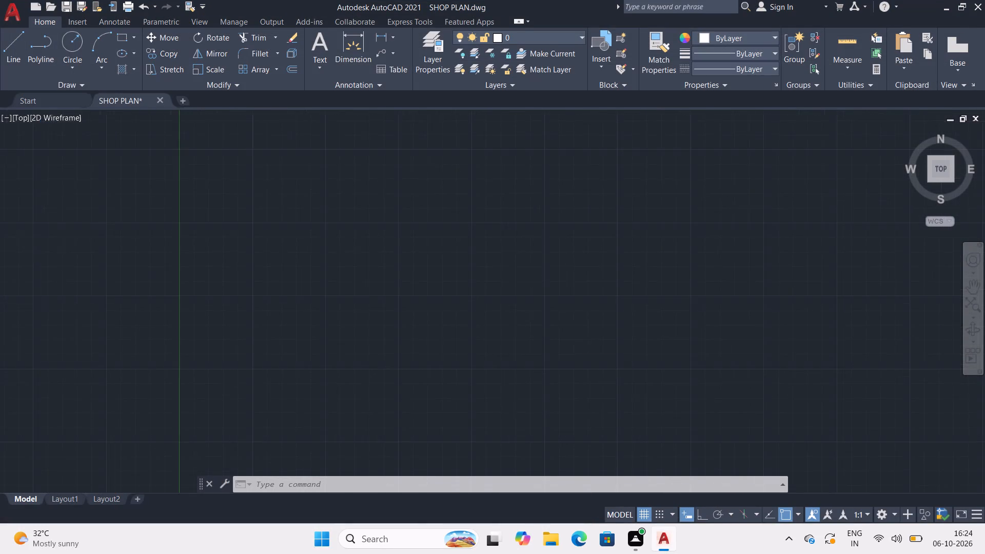
{"action": "scroll", "coordinate": [506, 272], "scroll_direction": "down", "scroll_amount": 3}
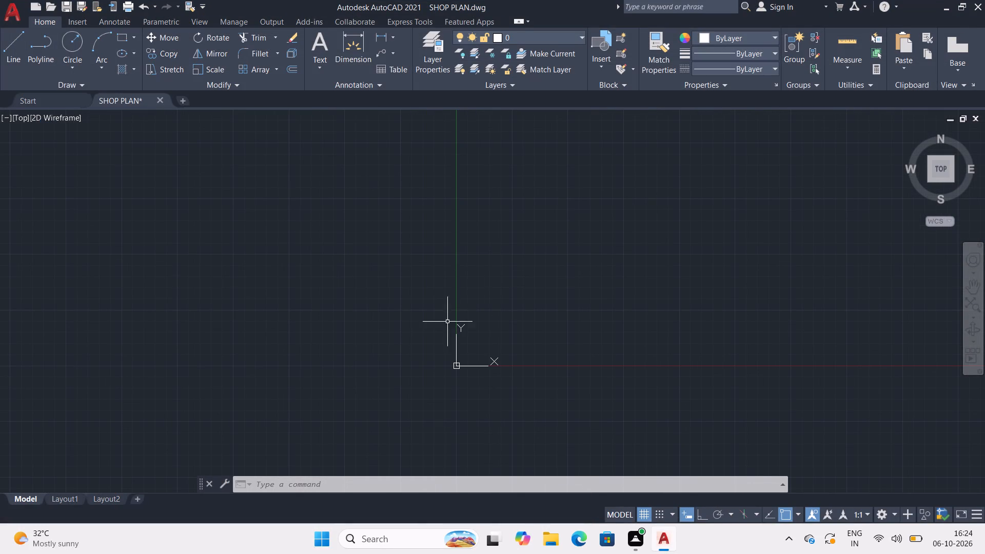
{"action": "left_click", "coordinate": [366, 492]}
{"action": "left_click", "coordinate": [245, 485]}
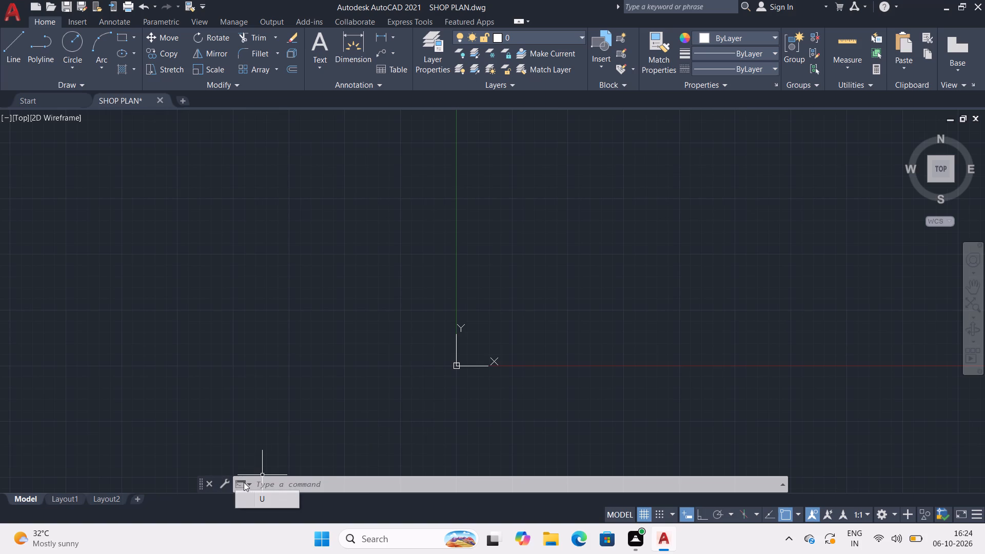
{"action": "left_click", "coordinate": [267, 485]}
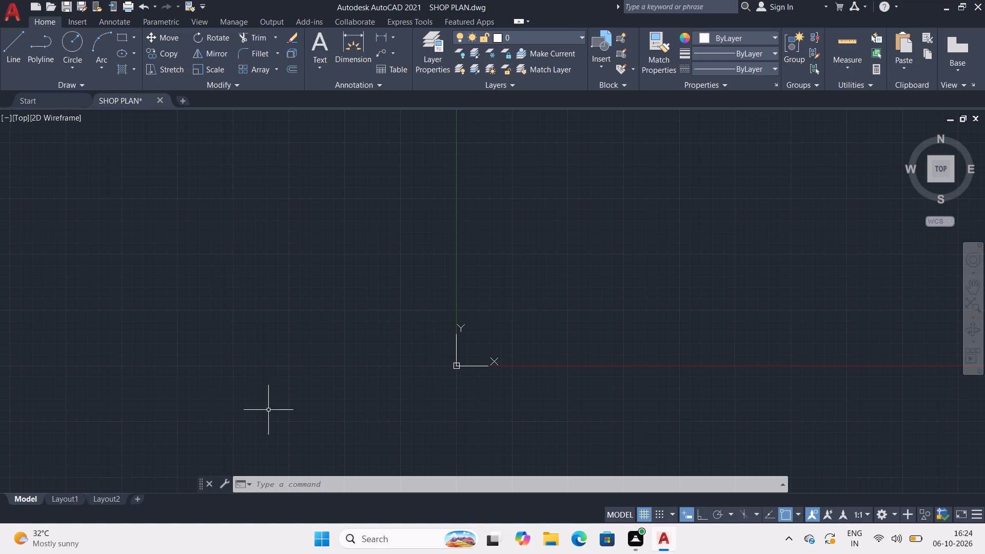
Switch to Layout1 and dismiss the page setup dialogs without creating a new page setup.
{"action": "left_click", "coordinate": [51, 497]}
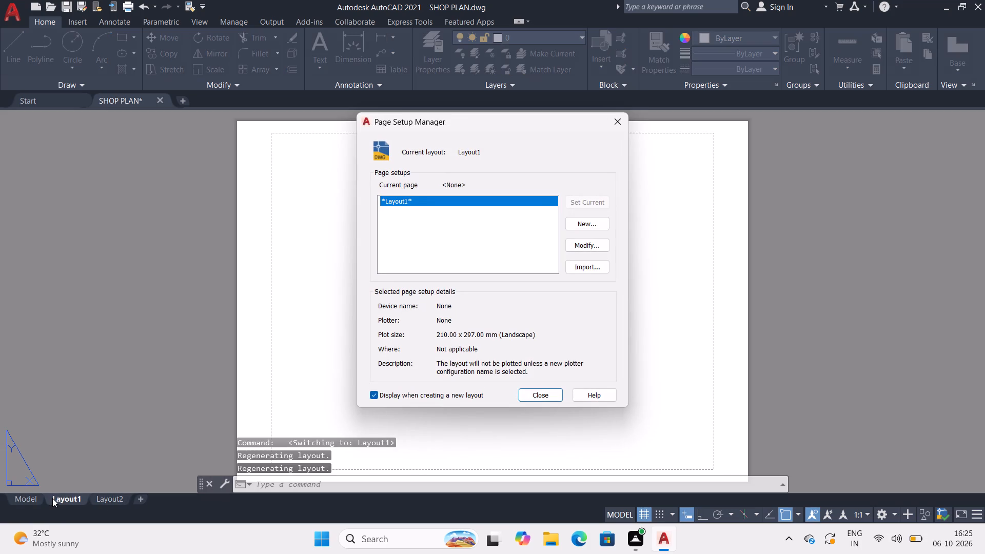
{"action": "left_click", "coordinate": [596, 227]}
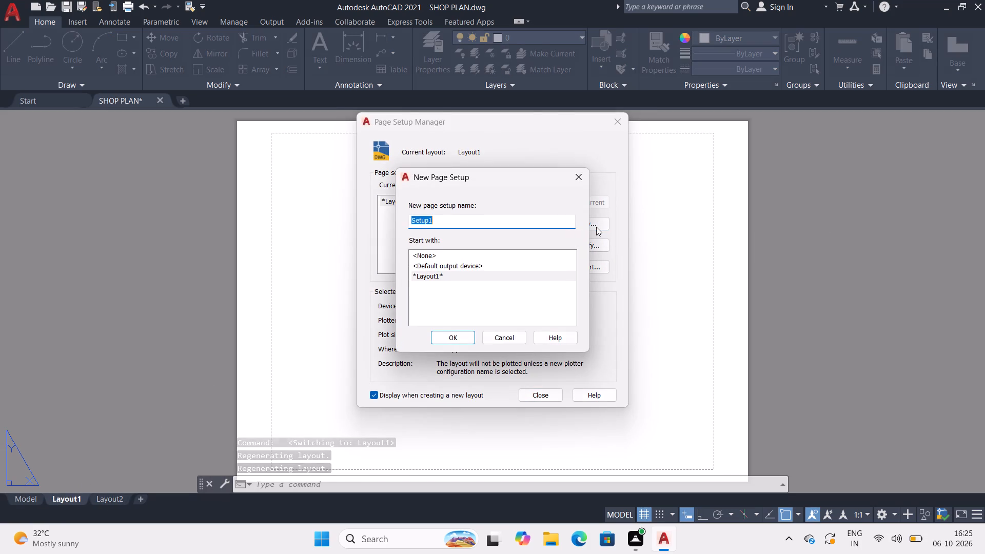
{"action": "left_click", "coordinate": [577, 180]}
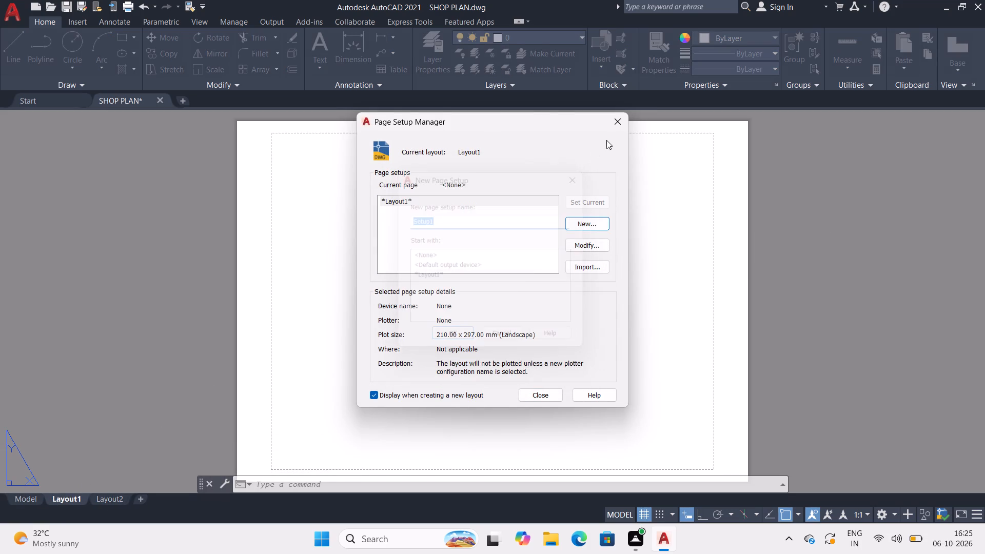
{"action": "left_click", "coordinate": [622, 124]}
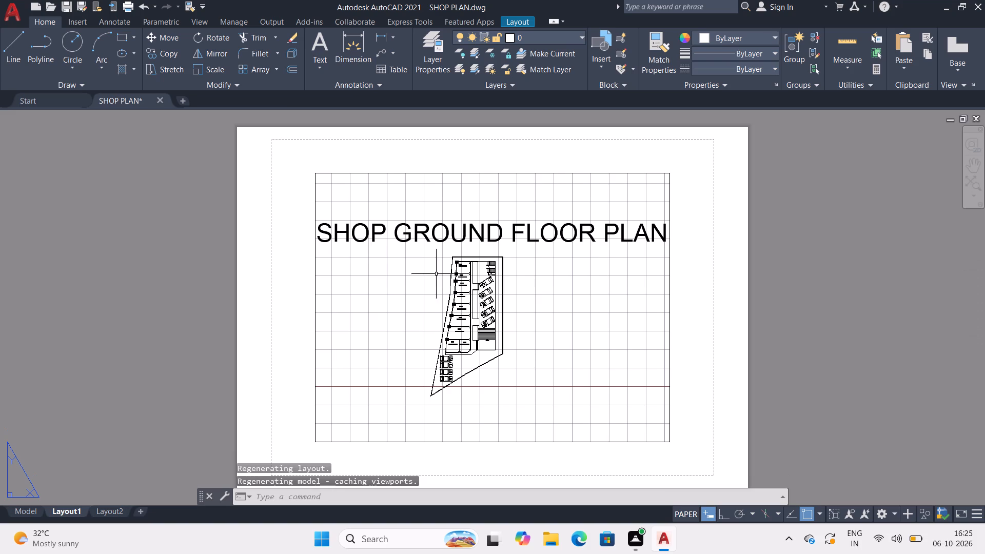
Examine the shop ground floor plan in the Layout1 viewport, including its shops, parked cars and title.
{"action": "middle_click_drag", "start_coordinate": [486, 275], "coordinate": [451, 228]}
{"action": "scroll", "coordinate": [449, 239], "scroll_direction": "up", "scroll_amount": 2}
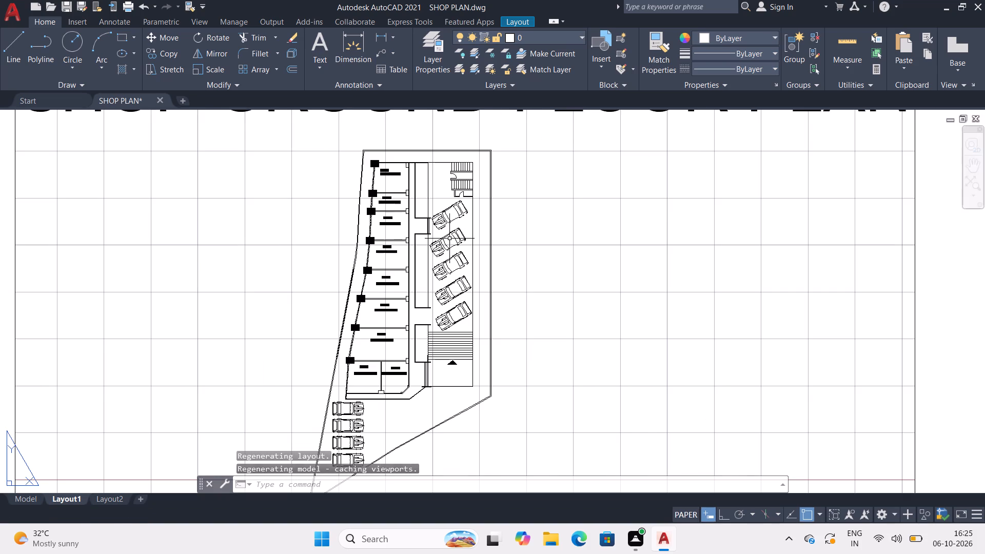
{"action": "scroll", "coordinate": [449, 239], "scroll_direction": "up", "scroll_amount": 2}
{"action": "middle_click_drag", "start_coordinate": [449, 239], "coordinate": [456, 255]}
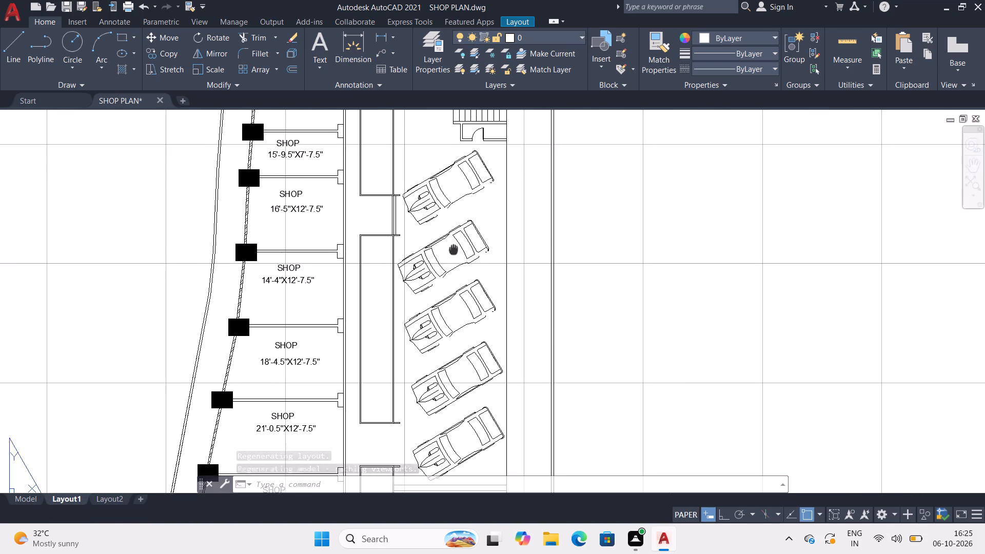
{"action": "middle_click_drag", "start_coordinate": [456, 255], "coordinate": [476, 286]}
{"action": "scroll", "coordinate": [477, 287], "scroll_direction": "down", "scroll_amount": 2}
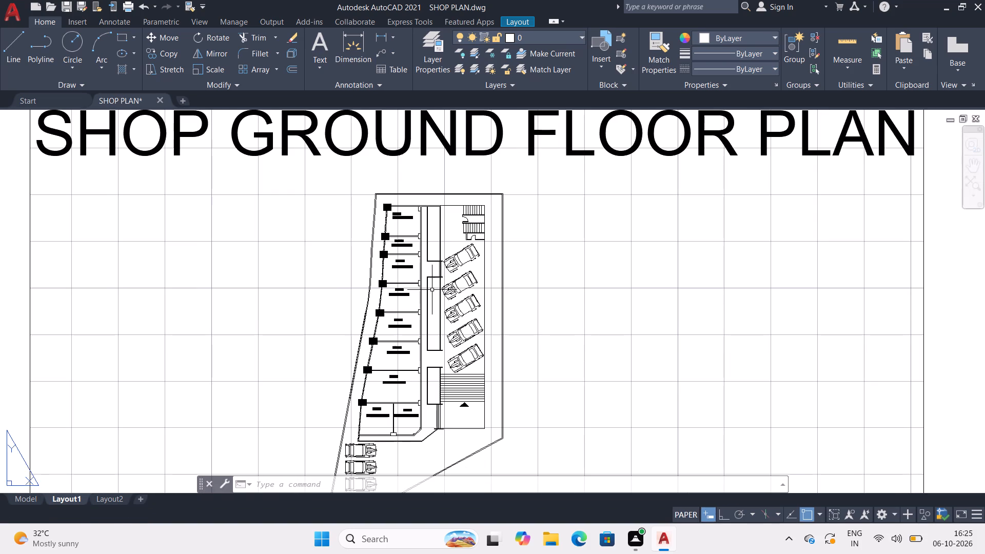
{"action": "scroll", "coordinate": [432, 291], "scroll_direction": "down", "scroll_amount": 1}
{"action": "middle_click_drag", "start_coordinate": [432, 291], "coordinate": [425, 266]}
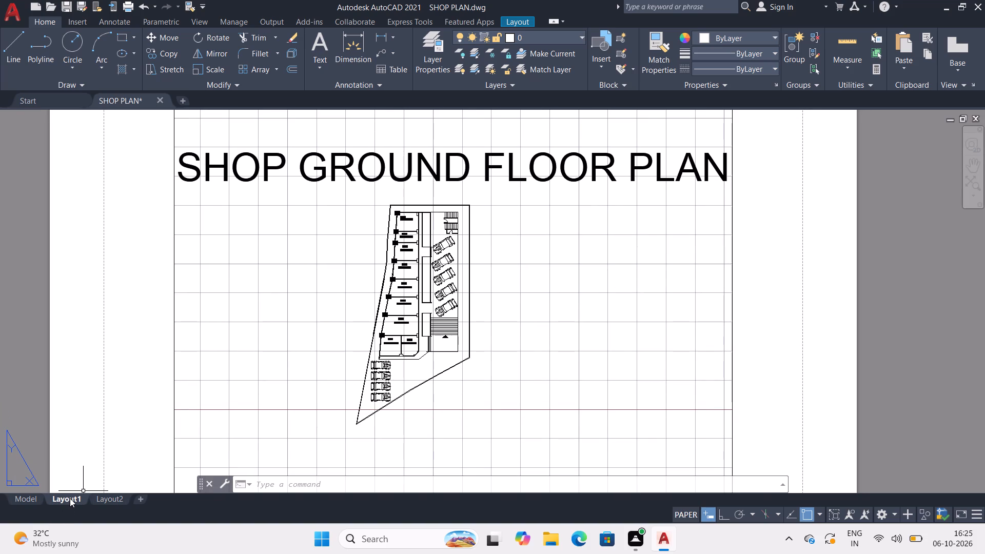
{"action": "scroll", "coordinate": [98, 468], "scroll_direction": "down", "scroll_amount": 1}
{"action": "middle_click_drag", "start_coordinate": [169, 410], "coordinate": [175, 407]}
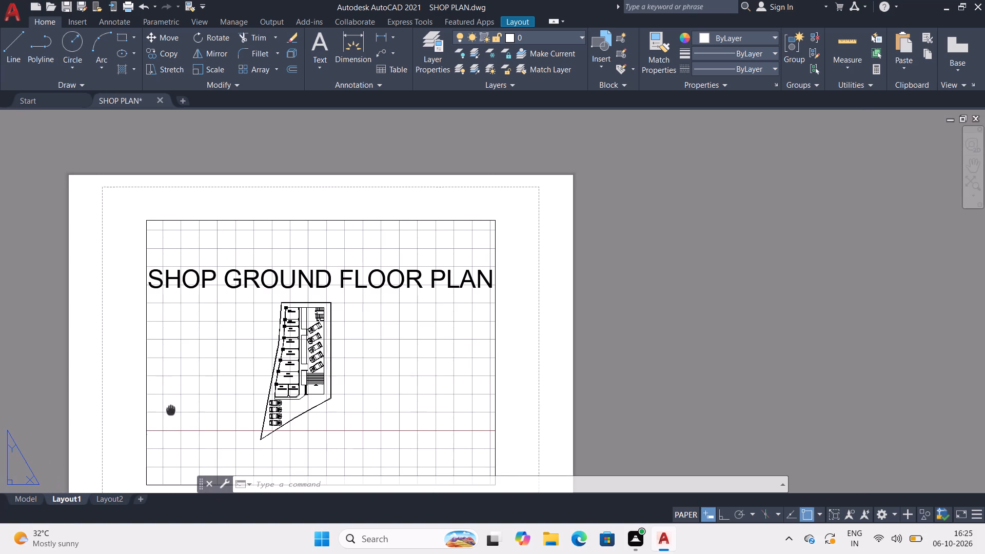
{"action": "middle_click_drag", "start_coordinate": [175, 407], "coordinate": [326, 345]}
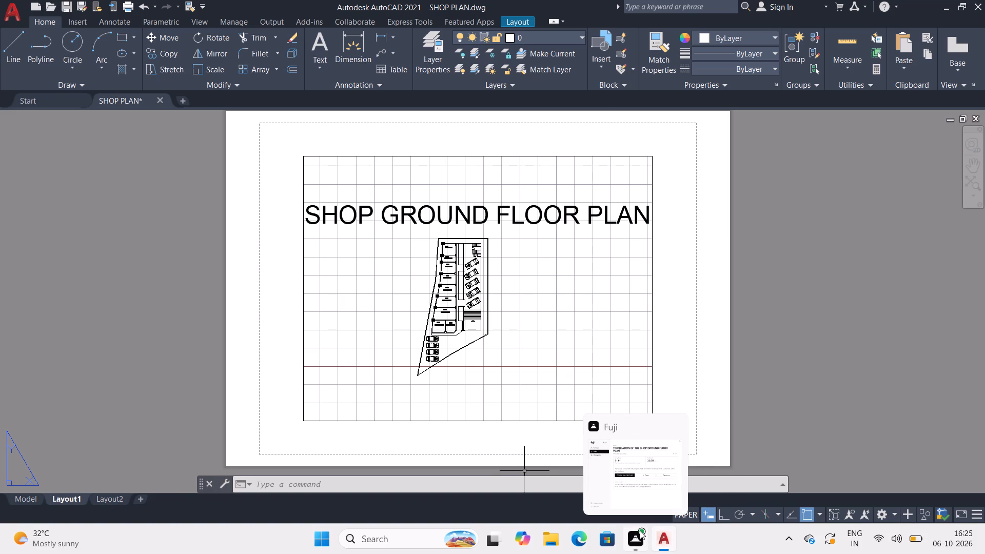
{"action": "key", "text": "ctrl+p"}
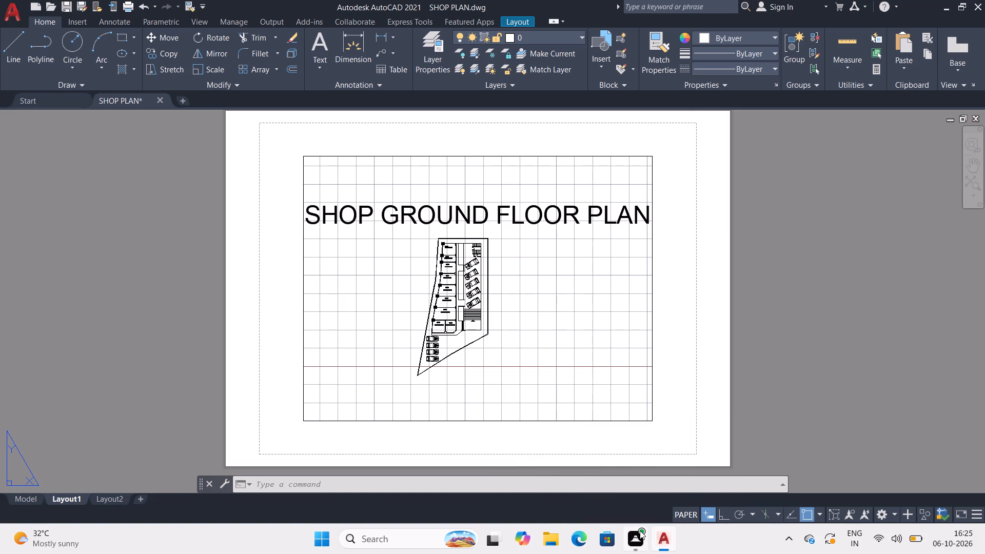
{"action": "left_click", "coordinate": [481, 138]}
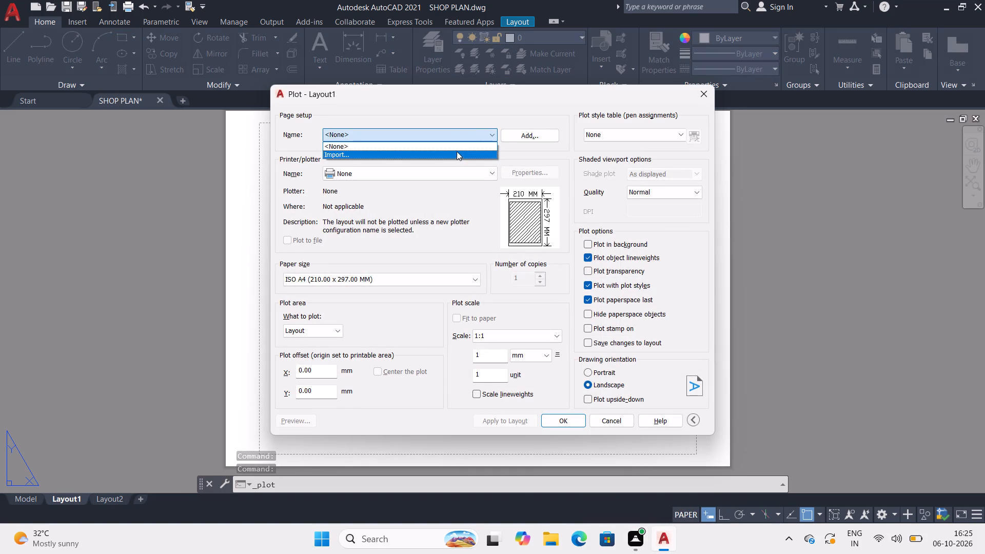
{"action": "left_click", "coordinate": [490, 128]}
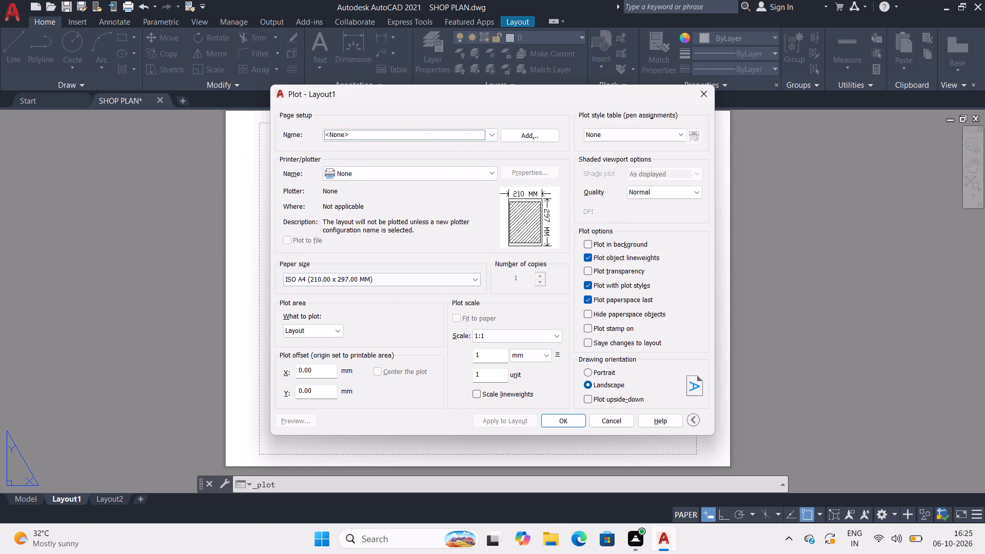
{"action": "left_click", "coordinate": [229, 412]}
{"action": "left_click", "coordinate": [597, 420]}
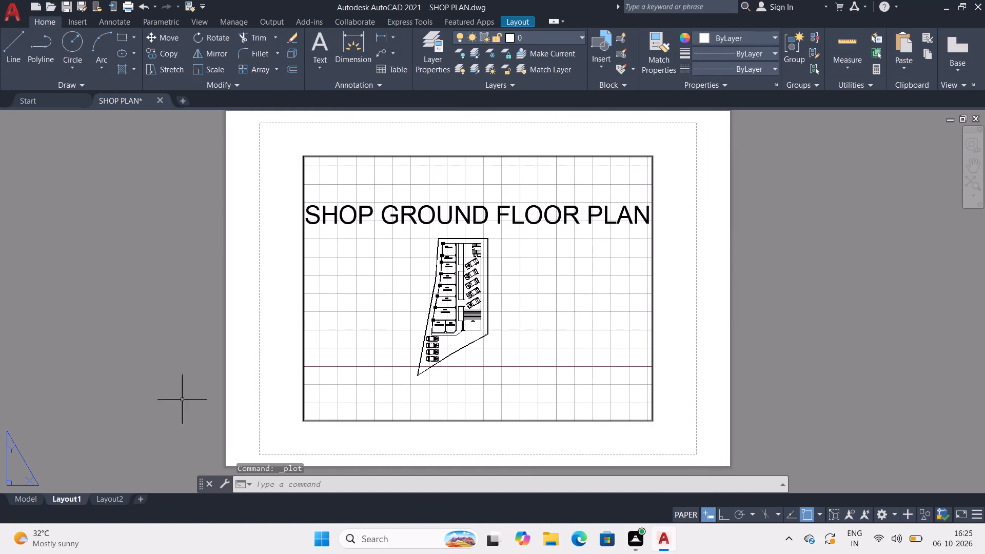
Return from Layout1 to model space.
{"action": "double_click", "coordinate": [23, 500]}
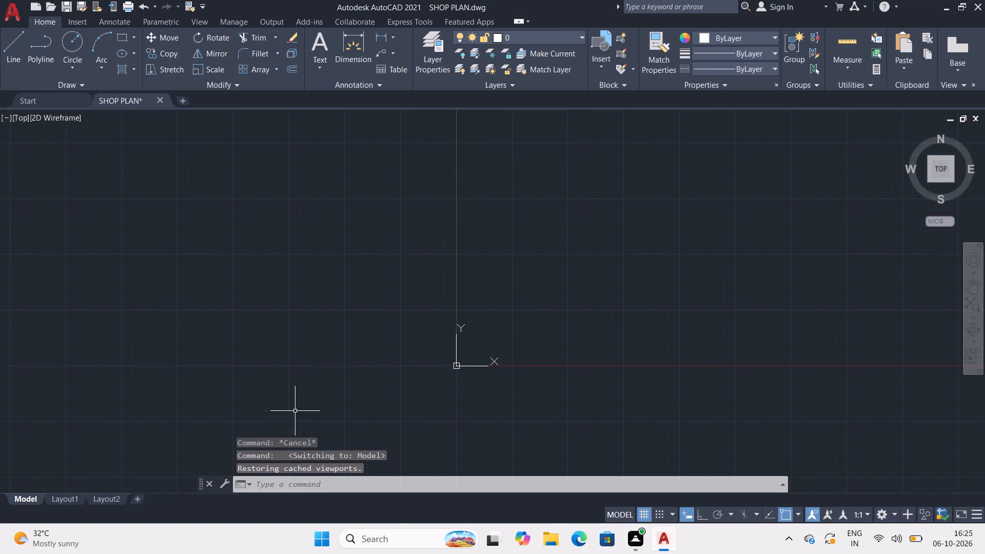
{"action": "middle_click_drag", "start_coordinate": [400, 295], "coordinate": [348, 330]}
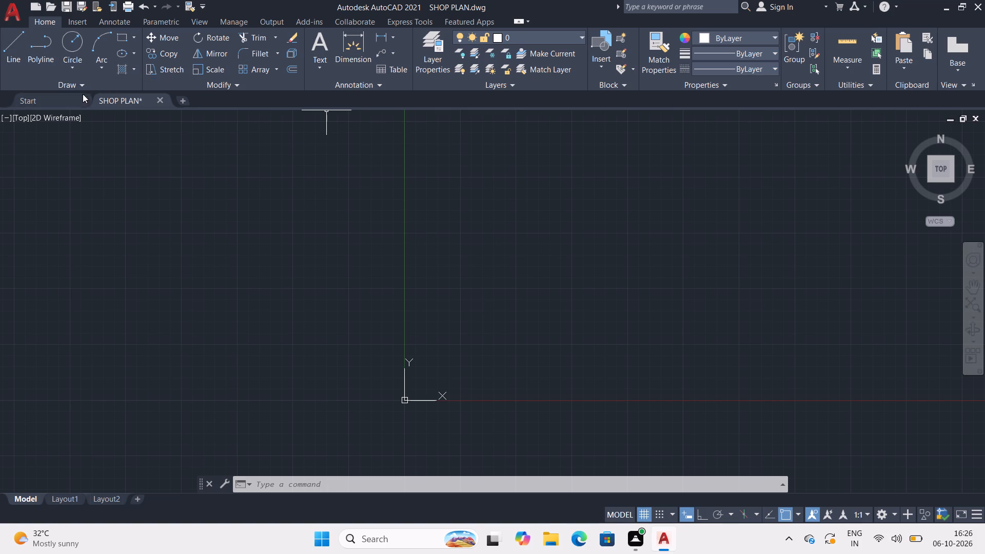
Set the visual style of the model space view to 2D Wireframe.
{"action": "left_click", "coordinate": [59, 112]}
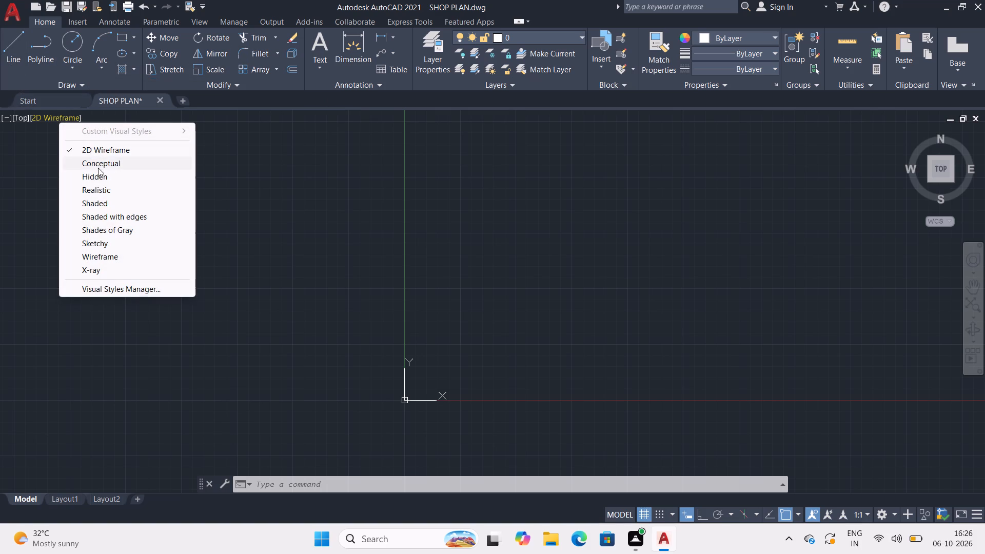
{"action": "left_click", "coordinate": [109, 152]}
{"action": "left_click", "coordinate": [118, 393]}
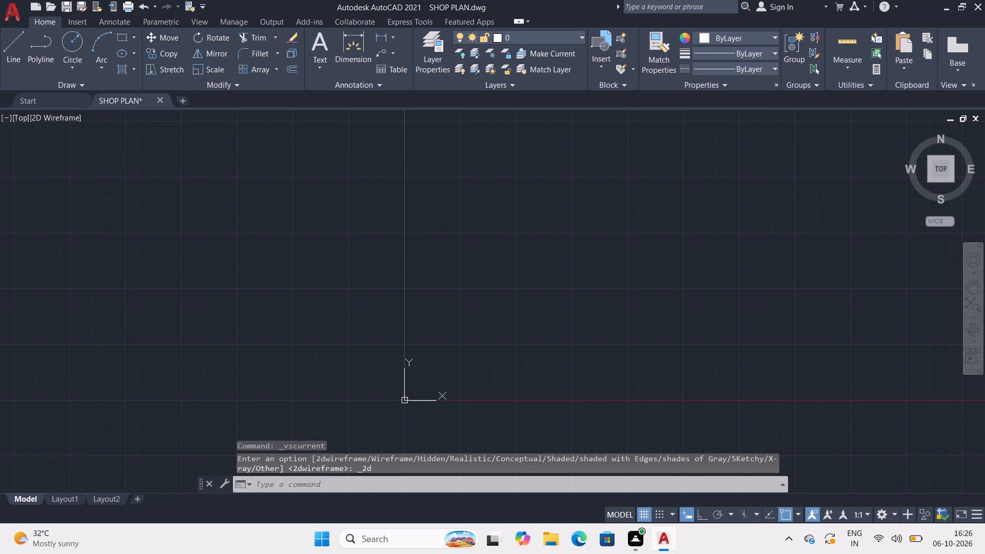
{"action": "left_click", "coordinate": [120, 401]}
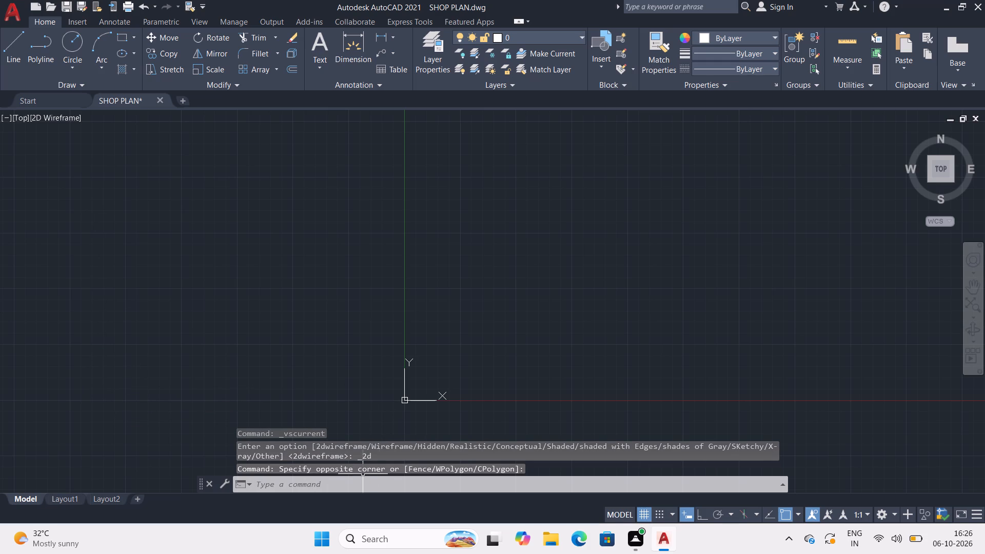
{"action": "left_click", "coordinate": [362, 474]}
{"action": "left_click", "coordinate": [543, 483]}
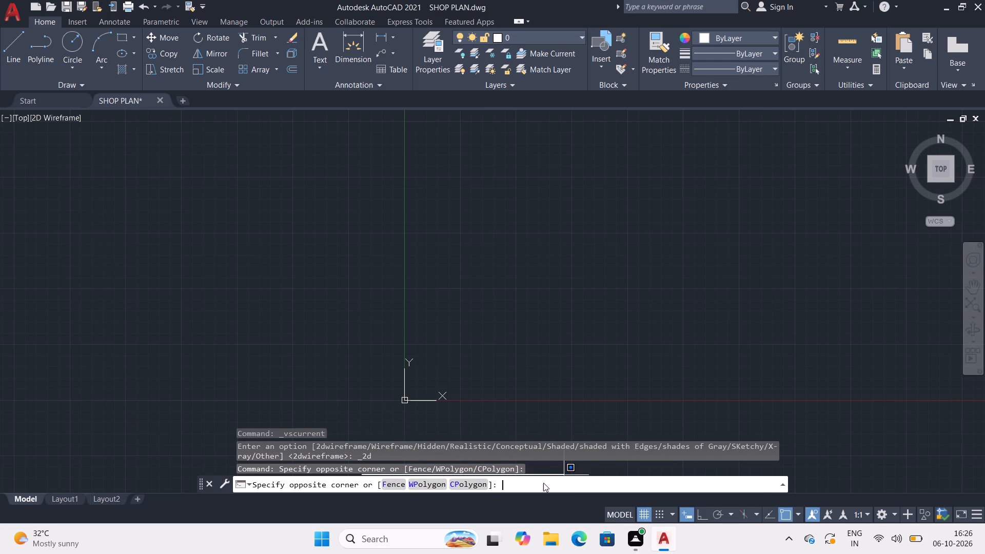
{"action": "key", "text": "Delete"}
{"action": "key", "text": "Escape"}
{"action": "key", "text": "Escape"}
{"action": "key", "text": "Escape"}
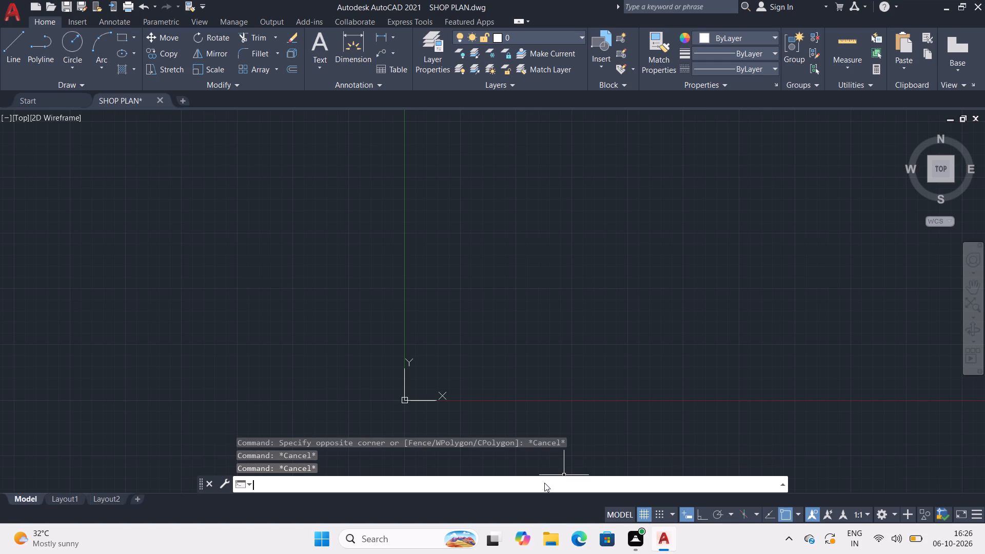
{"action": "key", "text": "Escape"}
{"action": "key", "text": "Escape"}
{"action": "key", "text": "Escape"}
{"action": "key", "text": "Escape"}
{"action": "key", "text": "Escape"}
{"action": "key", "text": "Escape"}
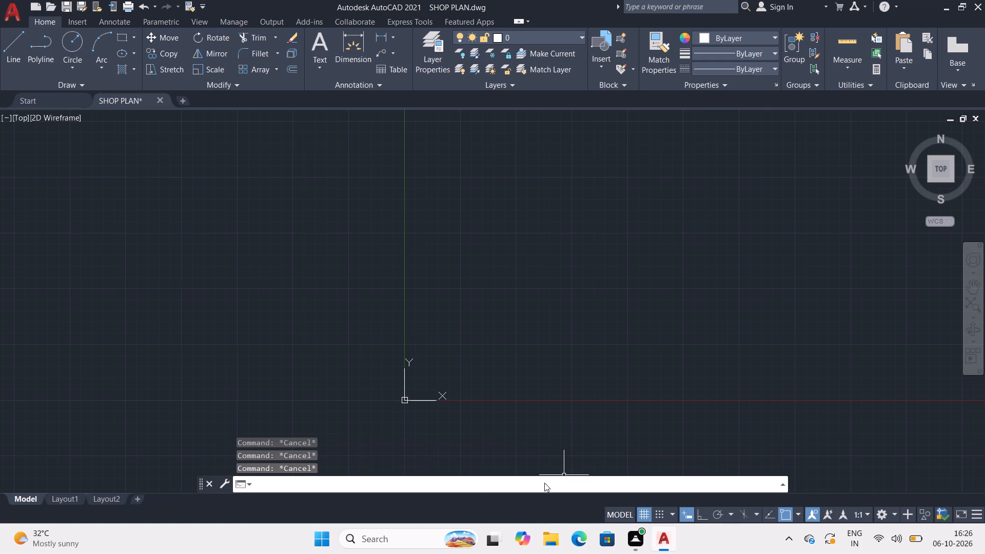
Look for the shop plan geometry in the wider area around the origin in model space.
{"action": "middle_click_drag", "start_coordinate": [443, 374], "coordinate": [440, 374]}
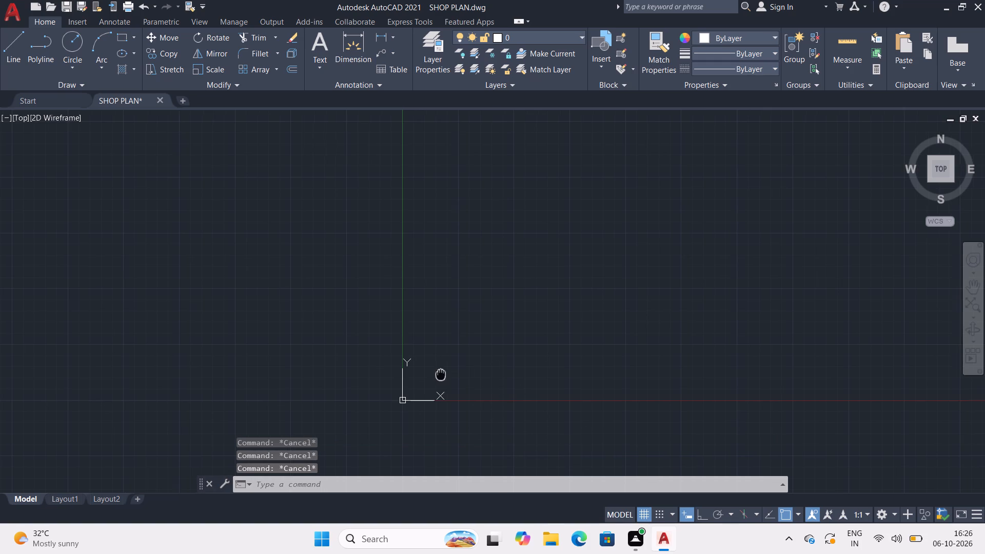
{"action": "middle_click_drag", "start_coordinate": [440, 374], "coordinate": [233, 447]}
{"action": "middle_click_drag", "start_coordinate": [493, 394], "coordinate": [382, 447]}
{"action": "scroll", "coordinate": [422, 392], "scroll_direction": "down", "scroll_amount": 1}
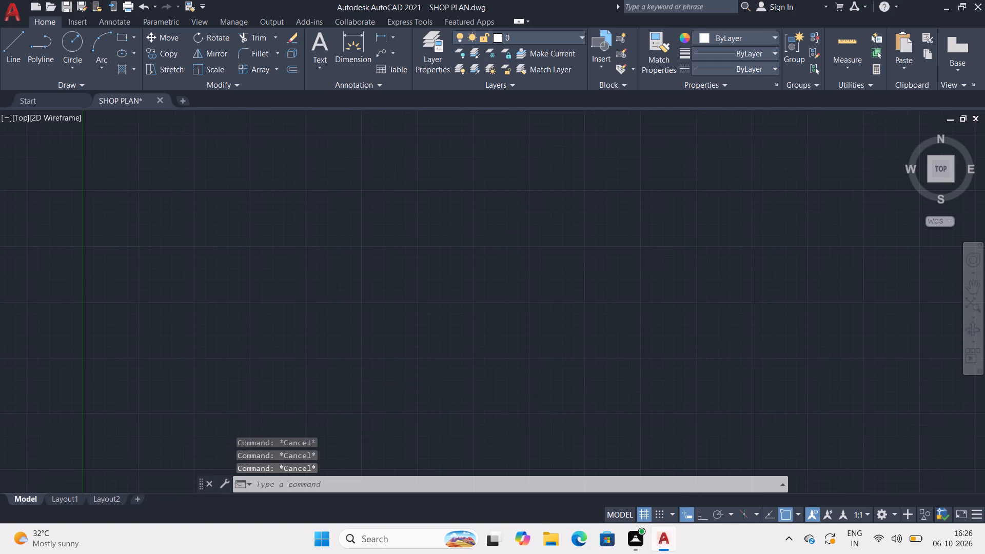
{"action": "scroll", "coordinate": [422, 392], "scroll_direction": "down", "scroll_amount": 1}
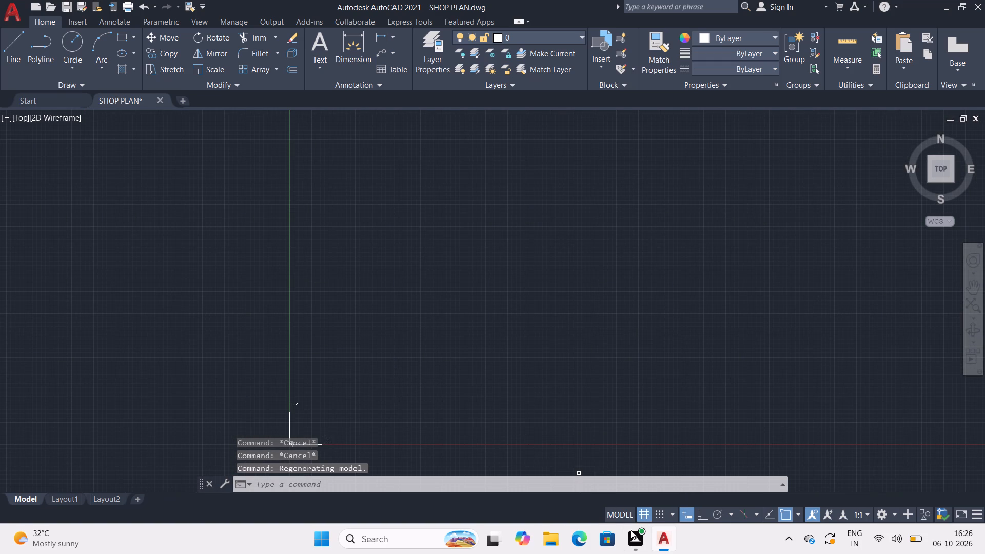
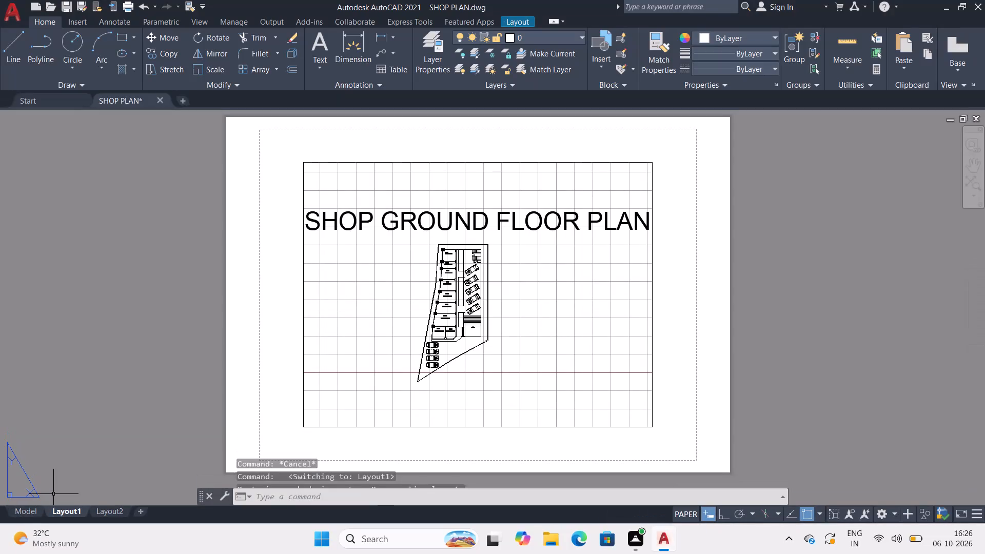
Examine the shop ground floor plan on the Layout1 sheet, including the shop size labels, parked cars and staircase area.
{"action": "middle_click_drag", "start_coordinate": [376, 296], "coordinate": [372, 297]}
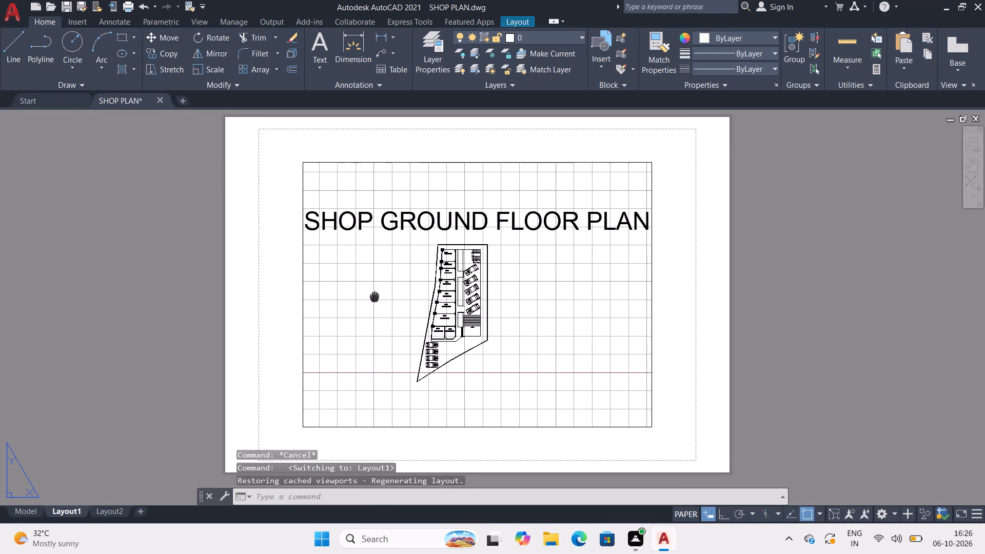
{"action": "middle_click_drag", "start_coordinate": [372, 297], "coordinate": [265, 295]}
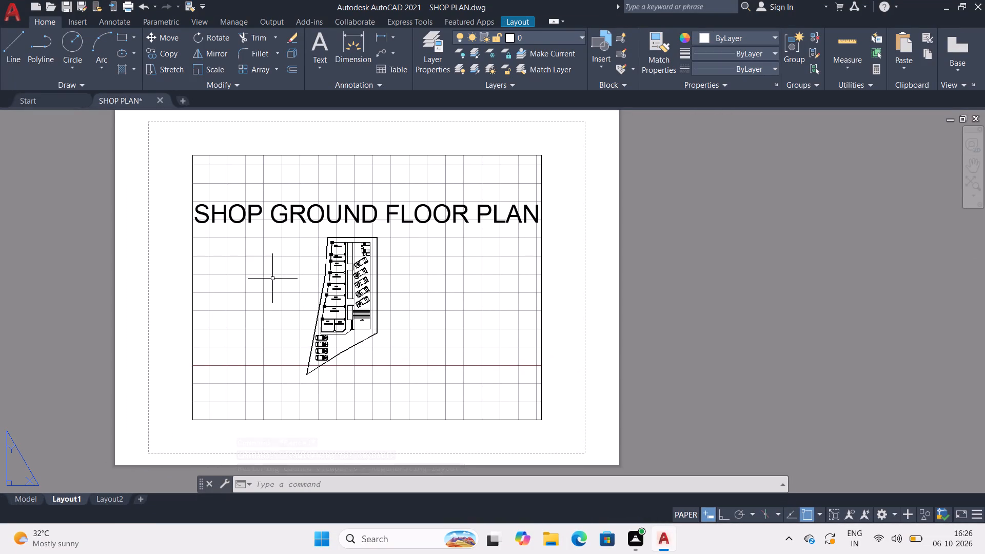
{"action": "middle_click", "coordinate": [290, 253]}
{"action": "scroll", "coordinate": [234, 210], "scroll_direction": "up", "scroll_amount": 1}
{"action": "scroll", "coordinate": [390, 301], "scroll_direction": "up", "scroll_amount": 3}
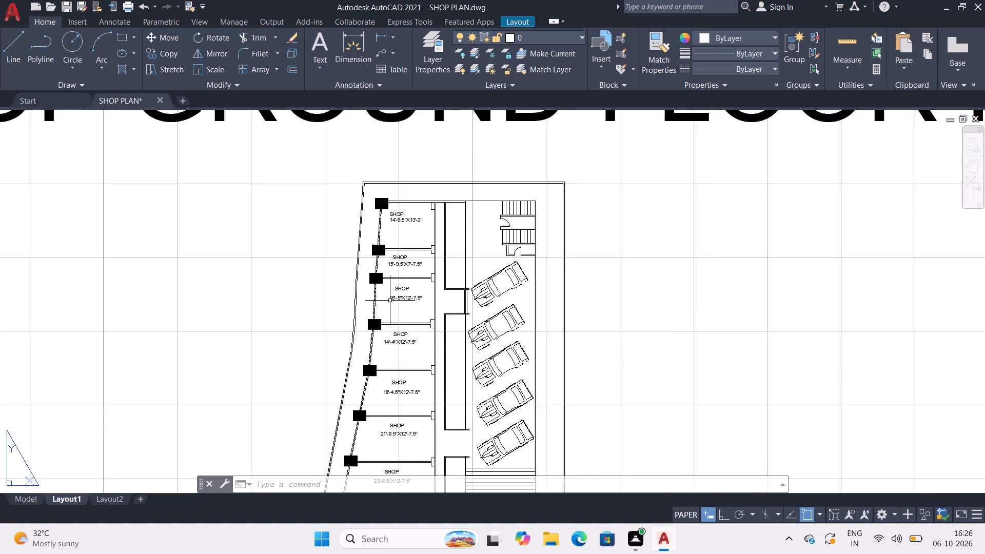
{"action": "scroll", "coordinate": [390, 301], "scroll_direction": "up", "scroll_amount": 2}
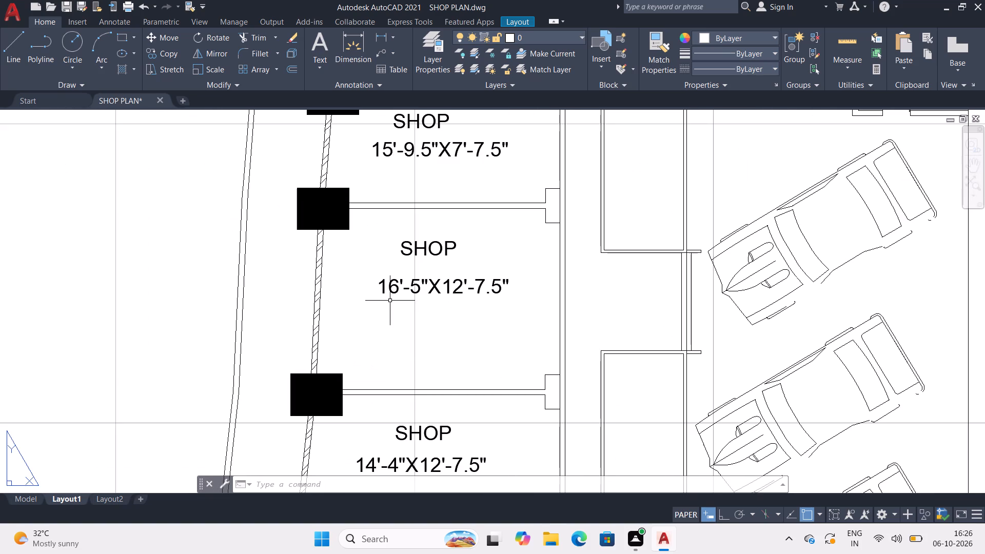
{"action": "scroll", "coordinate": [390, 301], "scroll_direction": "down", "scroll_amount": 1}
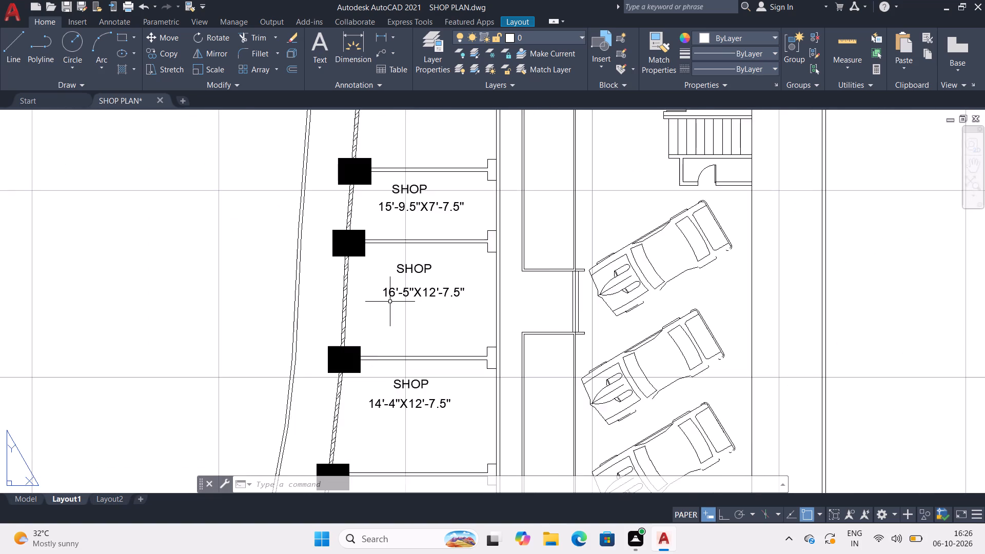
{"action": "scroll", "coordinate": [390, 302], "scroll_direction": "down", "scroll_amount": 1}
{"action": "middle_click_drag", "start_coordinate": [391, 305], "coordinate": [306, 283]}
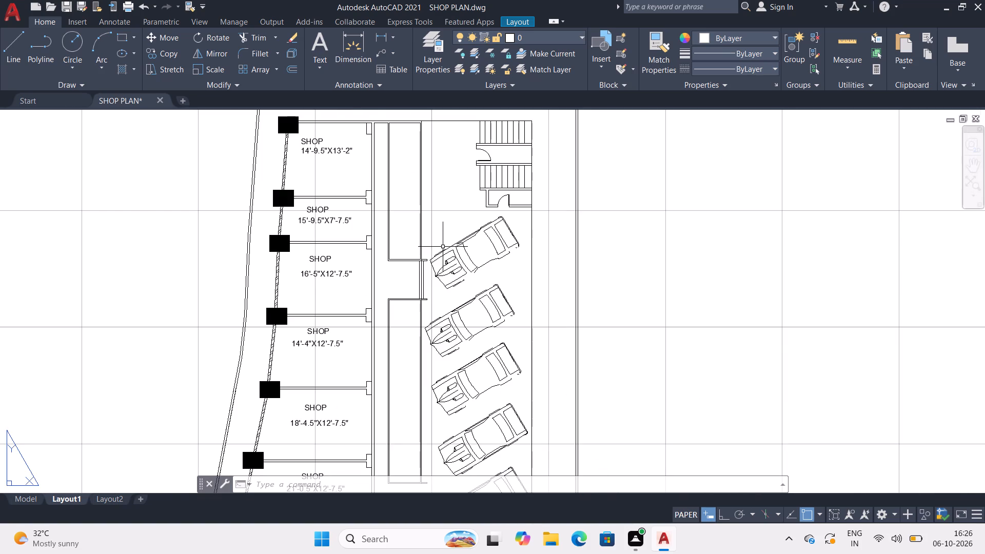
{"action": "scroll", "coordinate": [445, 245], "scroll_direction": "up", "scroll_amount": 3}
{"action": "middle_click_drag", "start_coordinate": [564, 246], "coordinate": [477, 187]}
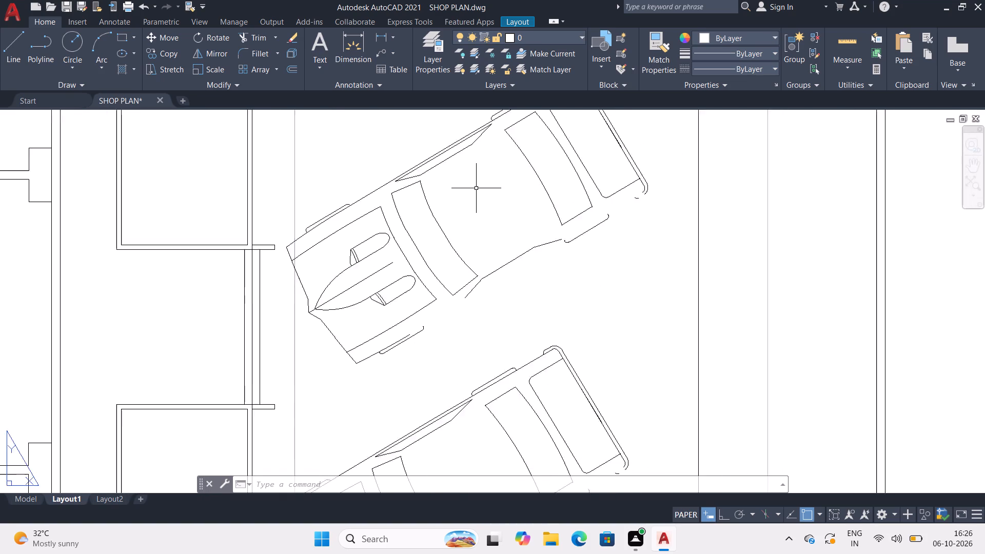
{"action": "scroll", "coordinate": [475, 190], "scroll_direction": "down", "scroll_amount": 2}
{"action": "scroll", "coordinate": [463, 241], "scroll_direction": "down", "scroll_amount": 4}
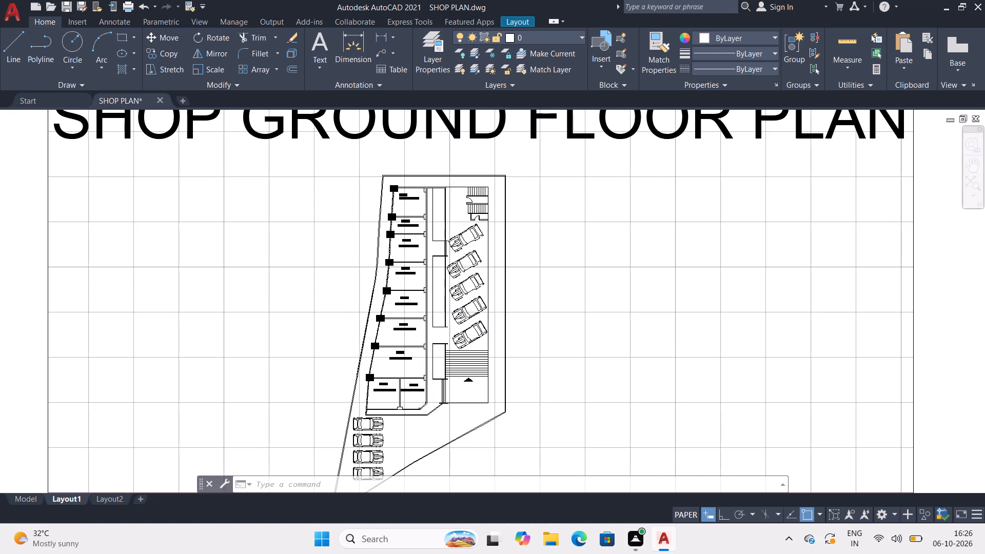
{"action": "middle_click_drag", "start_coordinate": [463, 251], "coordinate": [461, 245]}
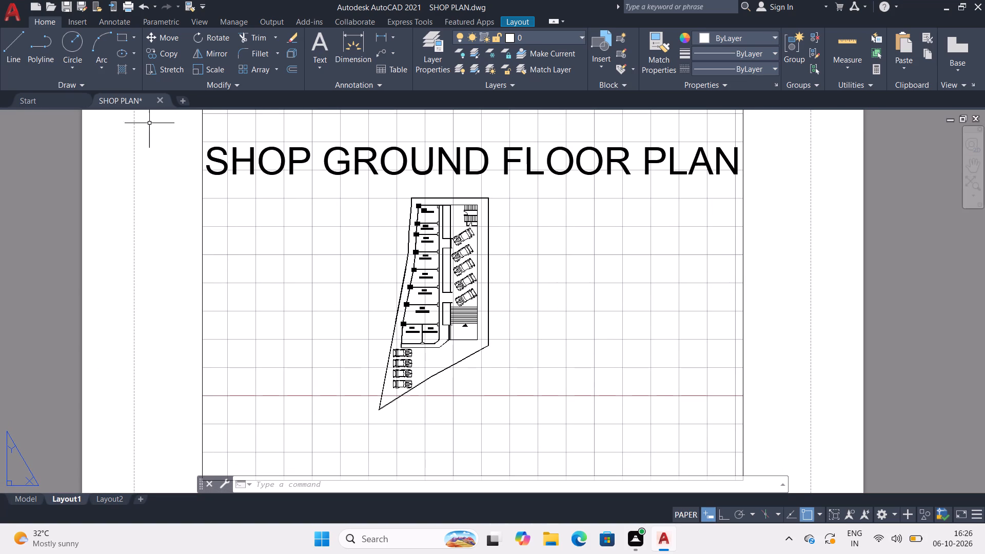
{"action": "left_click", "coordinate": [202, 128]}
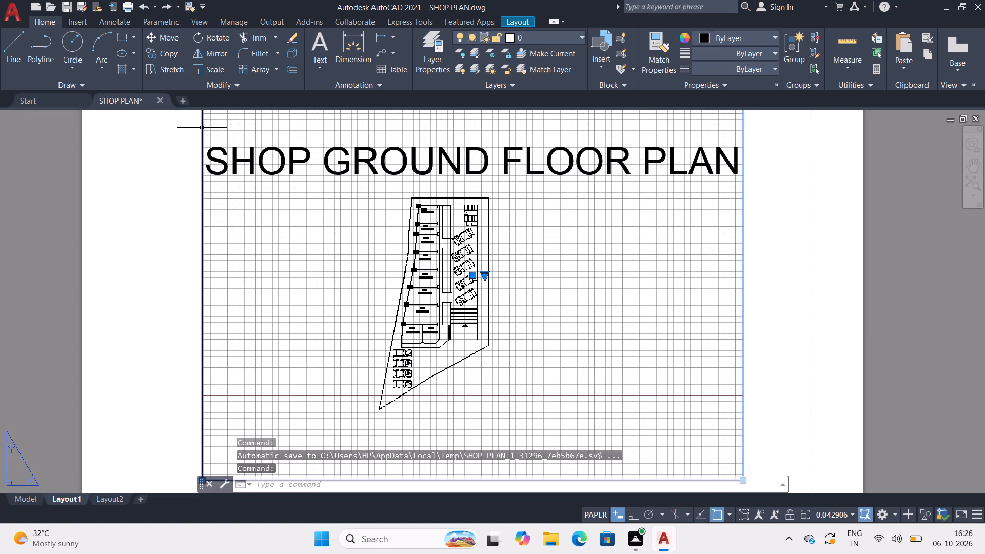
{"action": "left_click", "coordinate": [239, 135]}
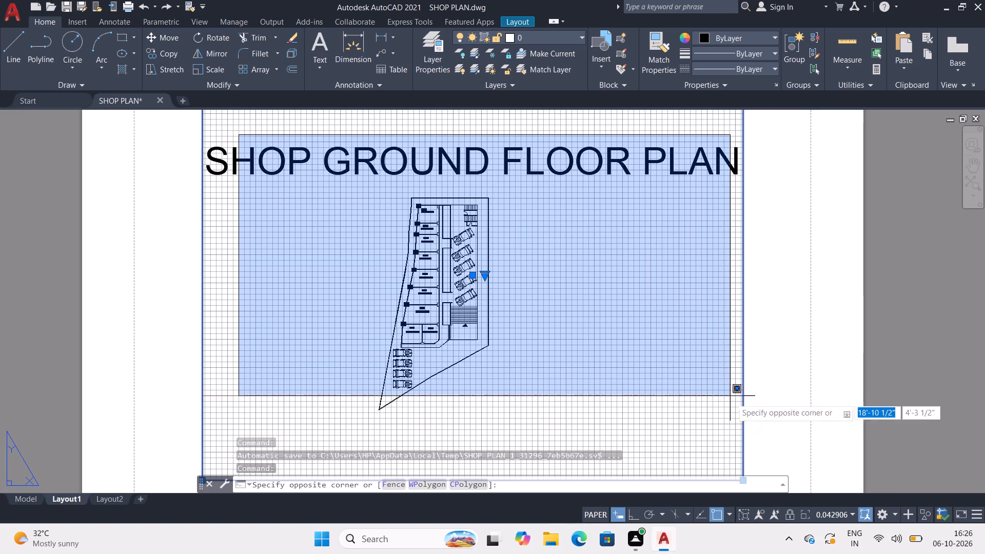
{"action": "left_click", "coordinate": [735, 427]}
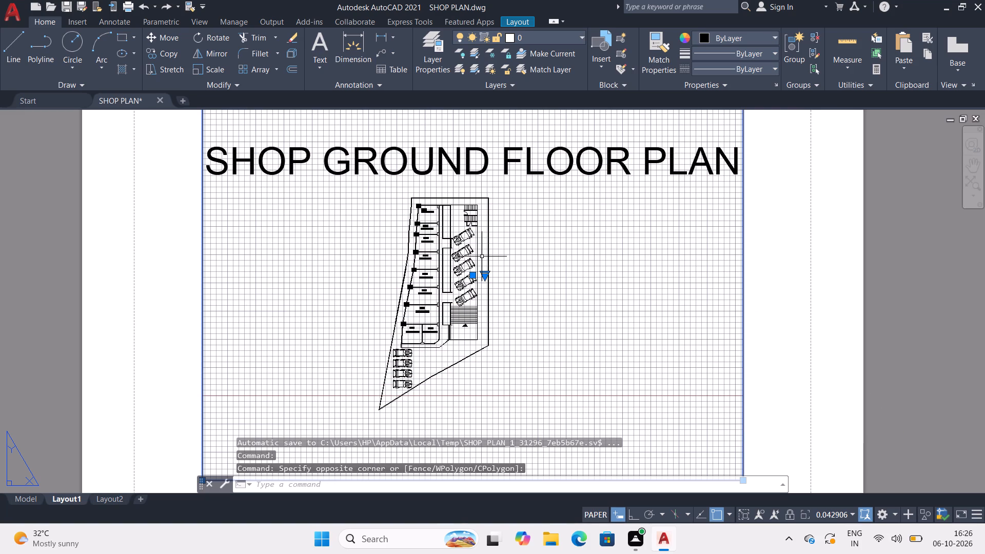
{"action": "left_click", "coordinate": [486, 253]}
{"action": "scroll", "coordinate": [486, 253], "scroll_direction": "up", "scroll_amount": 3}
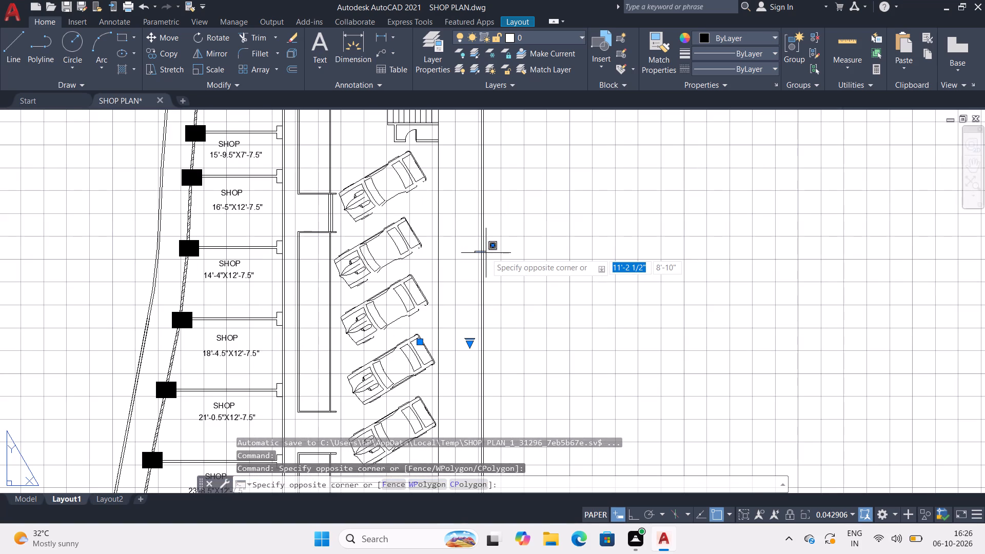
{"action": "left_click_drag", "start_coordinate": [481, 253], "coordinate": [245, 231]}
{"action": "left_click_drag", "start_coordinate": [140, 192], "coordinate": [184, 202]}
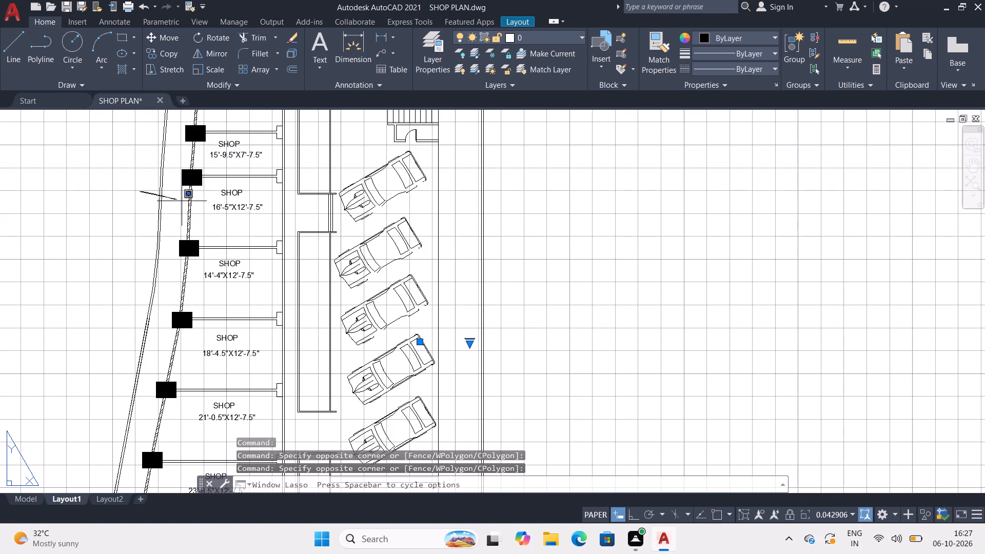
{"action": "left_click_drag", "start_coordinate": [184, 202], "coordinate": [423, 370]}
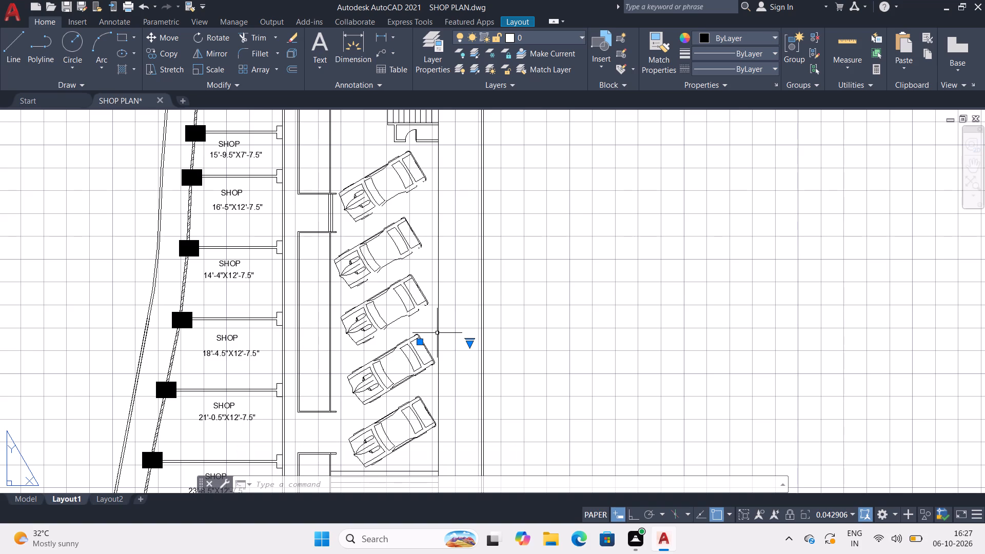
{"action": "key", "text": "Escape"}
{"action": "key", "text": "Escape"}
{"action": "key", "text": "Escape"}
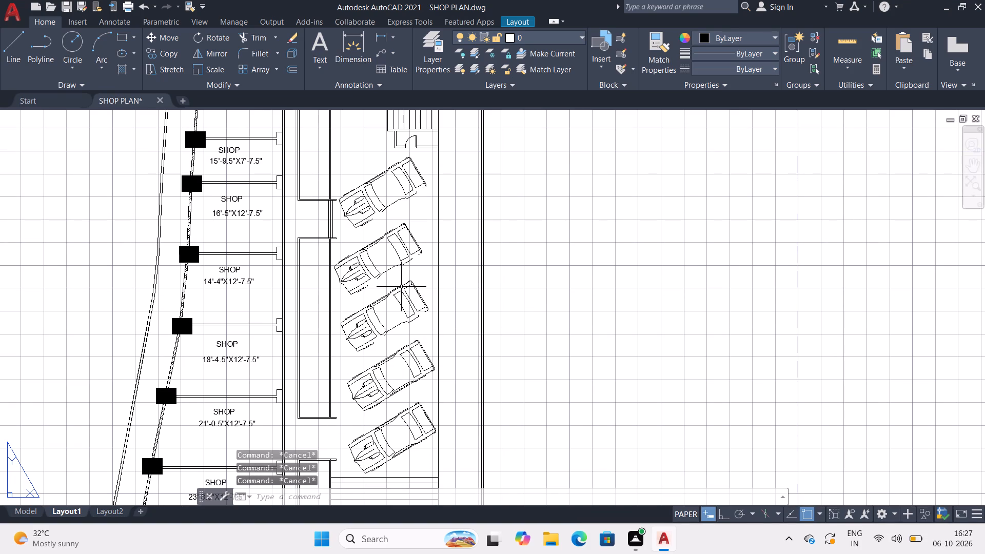
Copy the Layout1 viewport showing the shop ground floor plan to the clipboard.
{"action": "scroll", "coordinate": [401, 287], "scroll_direction": "down", "scroll_amount": 2}
{"action": "middle_click_drag", "start_coordinate": [401, 287], "coordinate": [411, 275]}
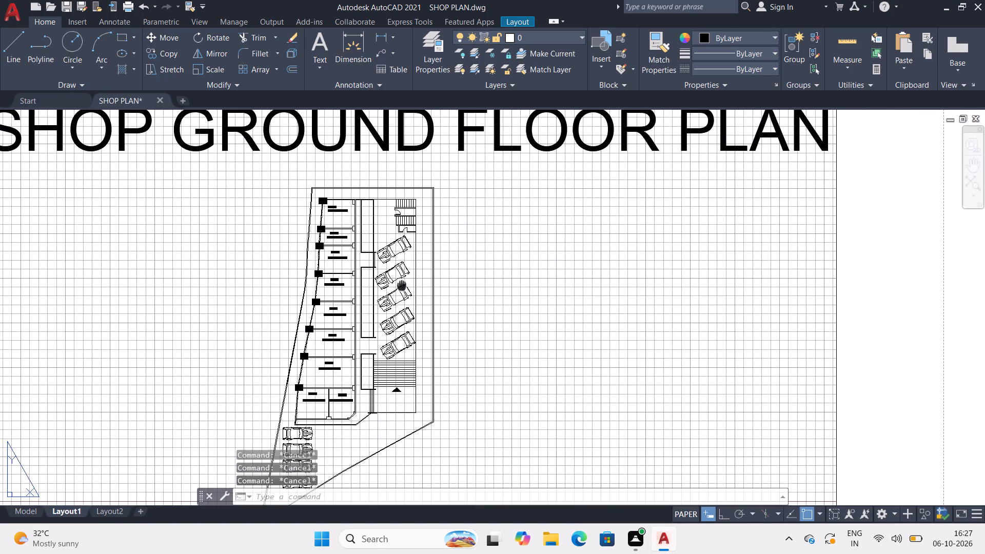
{"action": "middle_click_drag", "start_coordinate": [411, 275], "coordinate": [457, 252]}
{"action": "scroll", "coordinate": [462, 255], "scroll_direction": "down", "scroll_amount": 1}
{"action": "middle_click_drag", "start_coordinate": [415, 251], "coordinate": [629, 301]}
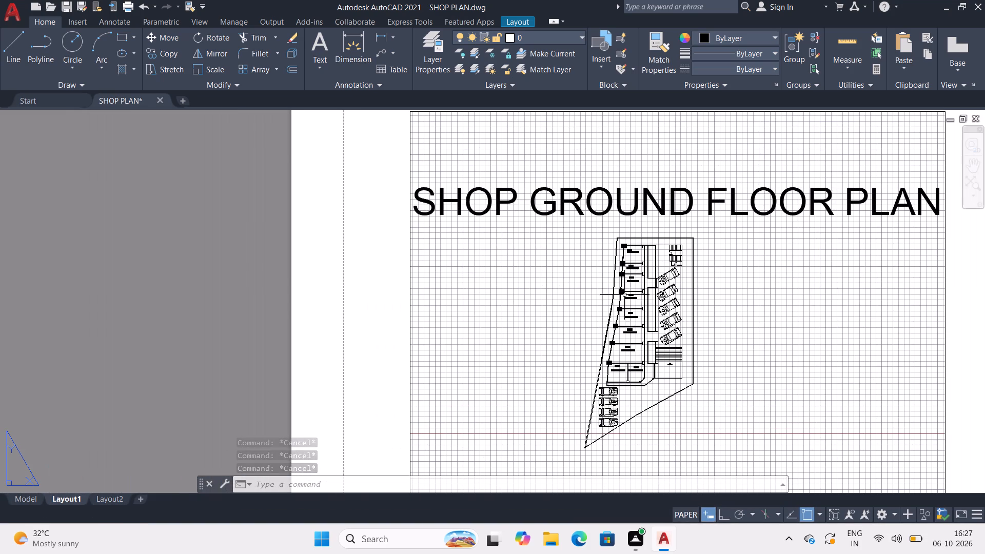
{"action": "left_click", "coordinate": [422, 192]}
{"action": "left_click", "coordinate": [421, 192]}
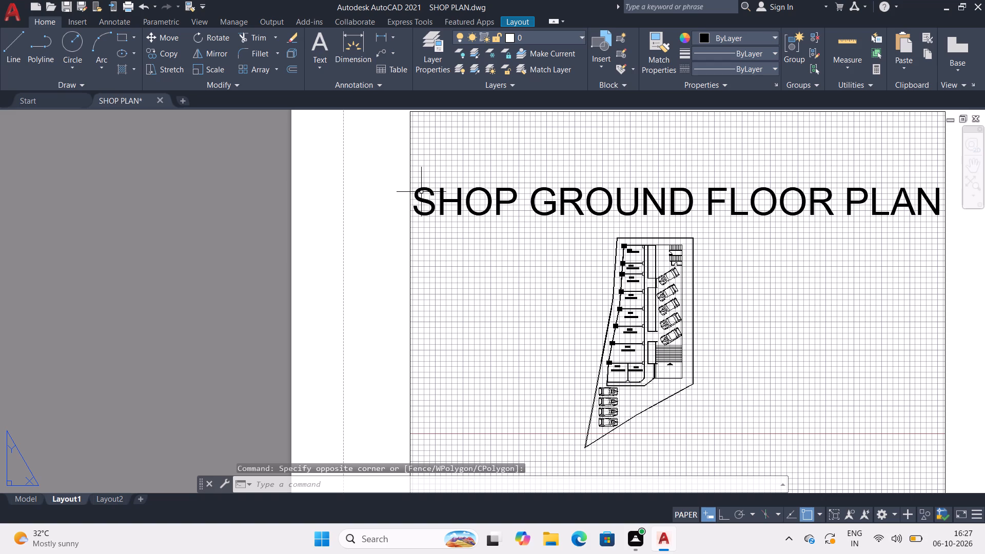
{"action": "left_click", "coordinate": [422, 190]}
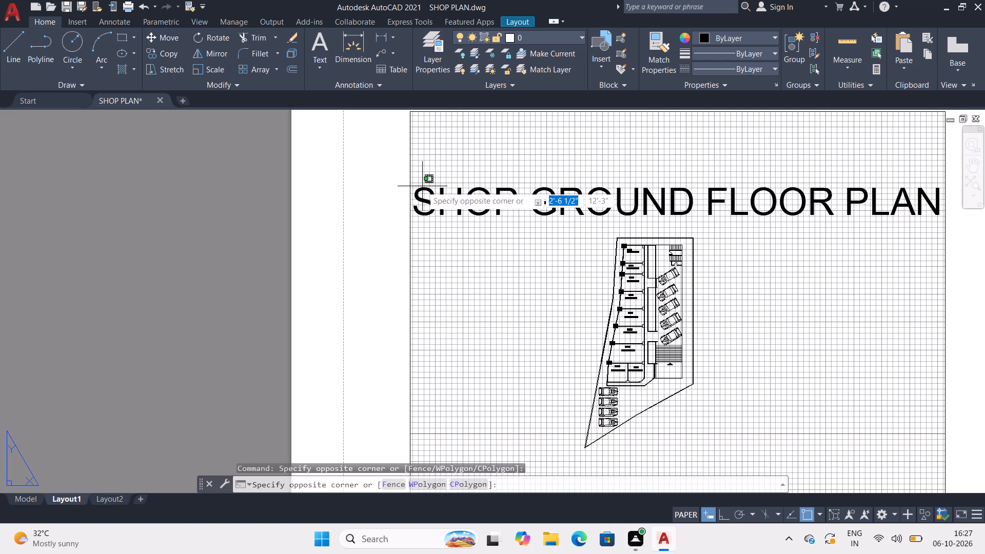
{"action": "left_click", "coordinate": [425, 149]}
{"action": "left_click_drag", "start_coordinate": [410, 147], "coordinate": [420, 151]}
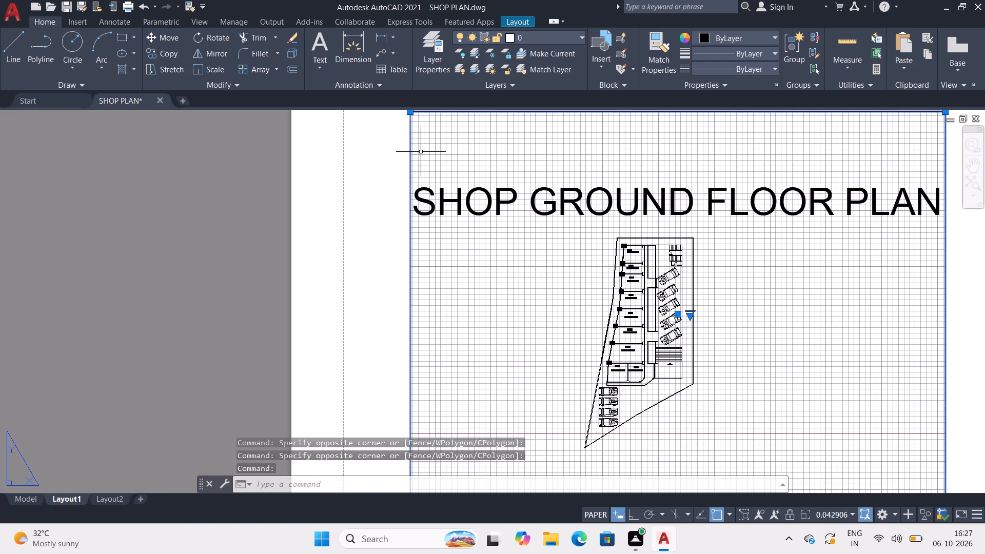
{"action": "key", "text": "ctrl+c"}
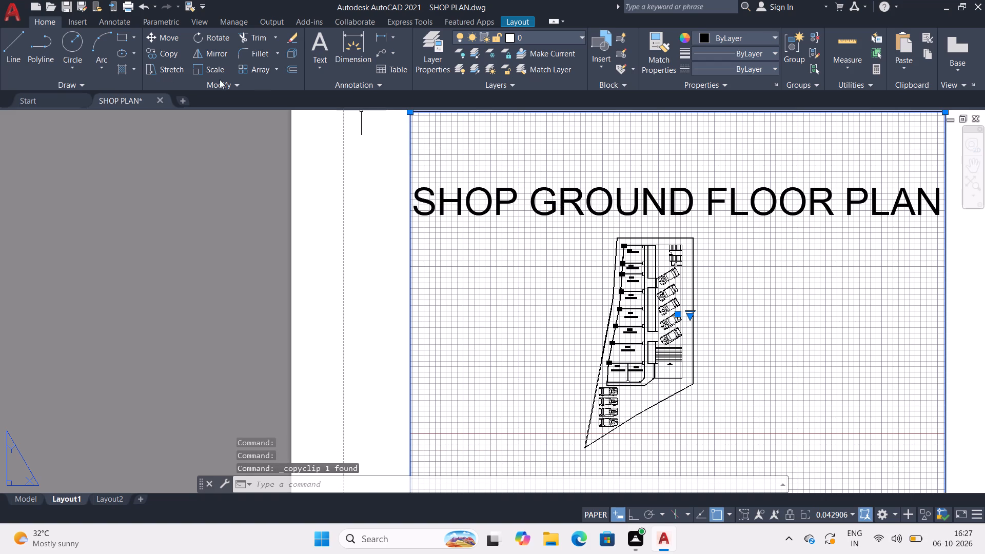
Paste the copied viewport into model space, in the positive X and Y area beyond the origin.
{"action": "left_click", "coordinate": [113, 98]}
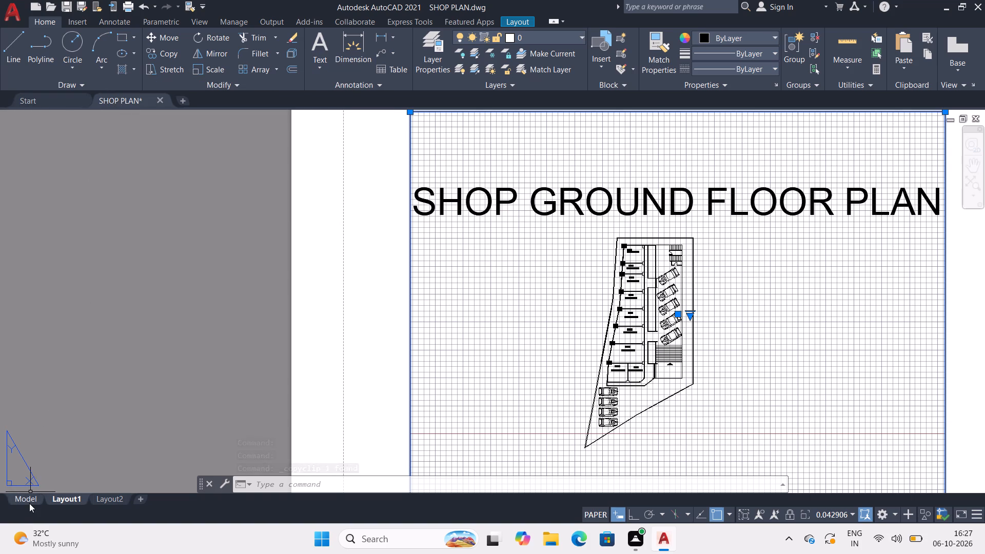
{"action": "left_click", "coordinate": [29, 503]}
{"action": "key", "text": "ctrl+v"}
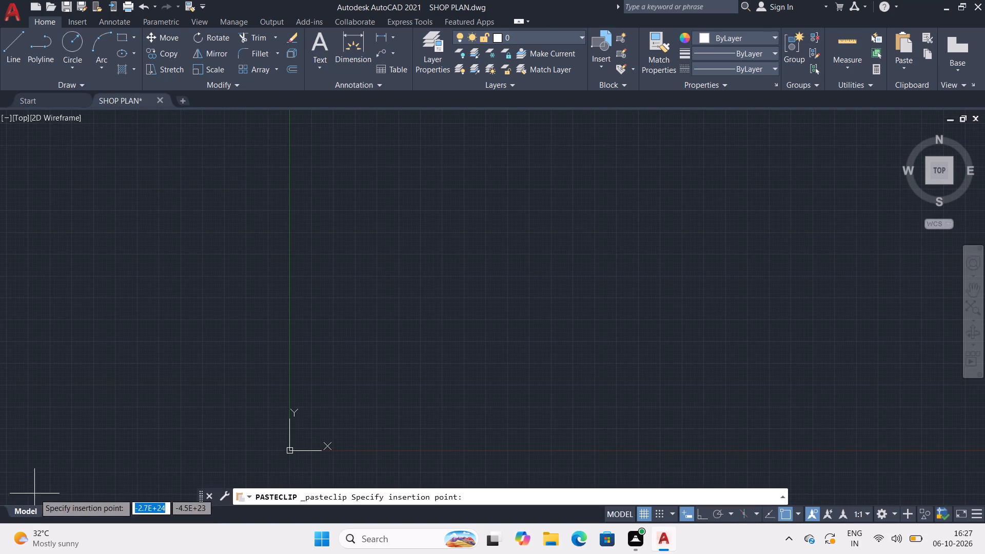
{"action": "left_click", "coordinate": [397, 311]}
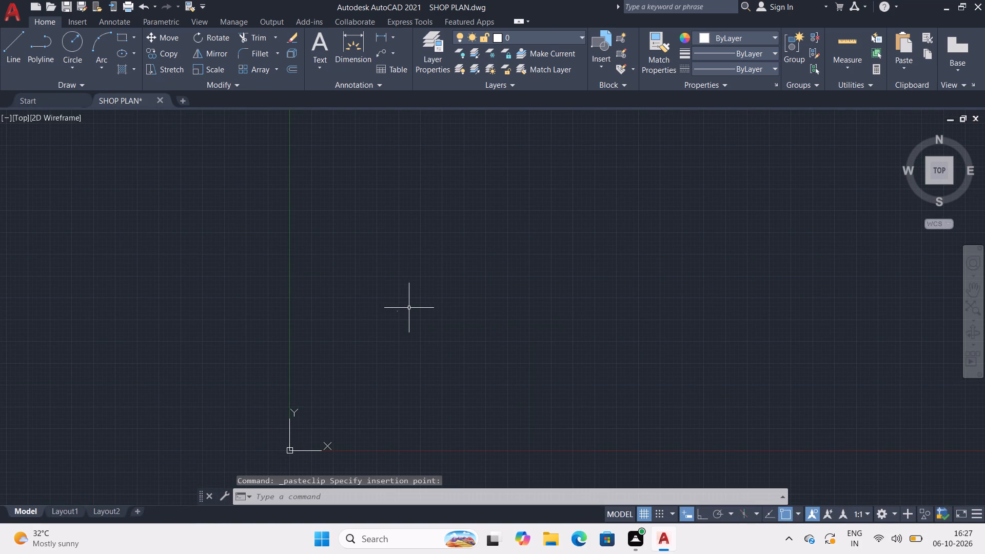
{"action": "key", "text": "Escape"}
{"action": "key", "text": "Escape"}
{"action": "key", "text": "Escape"}
{"action": "key", "text": "Escape"}
{"action": "key", "text": "Escape"}
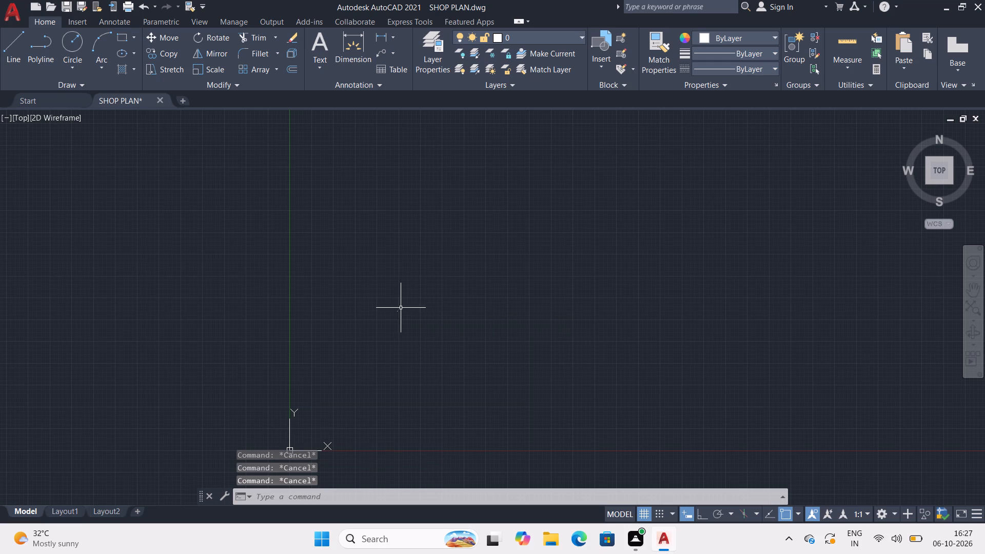
Go back to Layout1 and examine the shops, their size labels and the angled parked cars up close.
{"action": "left_click", "coordinate": [80, 513]}
{"action": "middle_click_drag", "start_coordinate": [481, 259], "coordinate": [430, 255]}
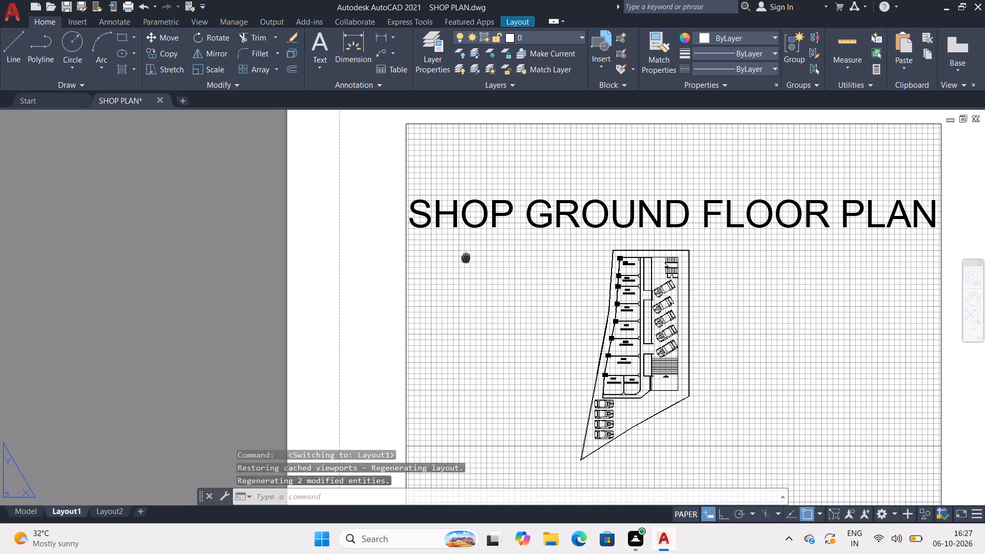
{"action": "middle_click_drag", "start_coordinate": [430, 255], "coordinate": [198, 216]}
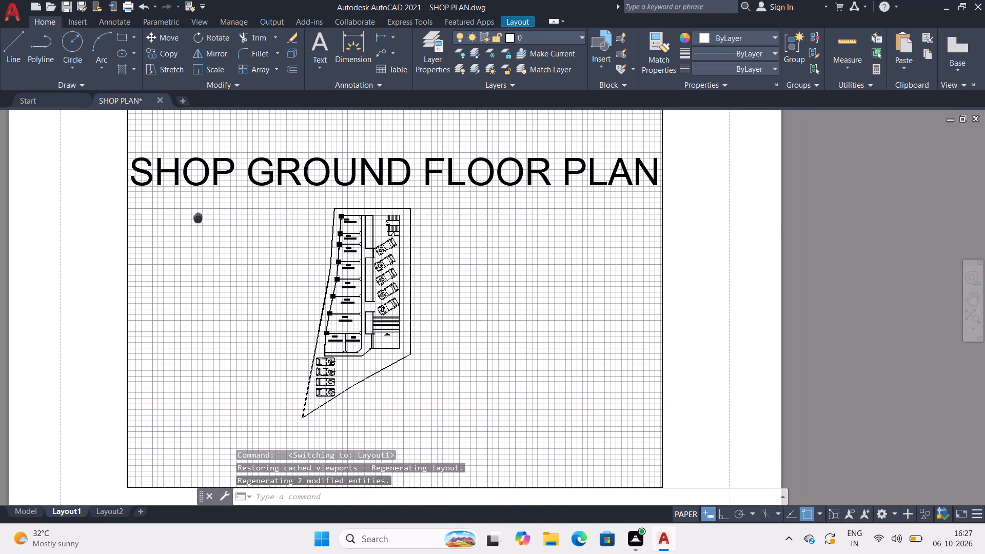
{"action": "middle_click_drag", "start_coordinate": [198, 216], "coordinate": [220, 204]}
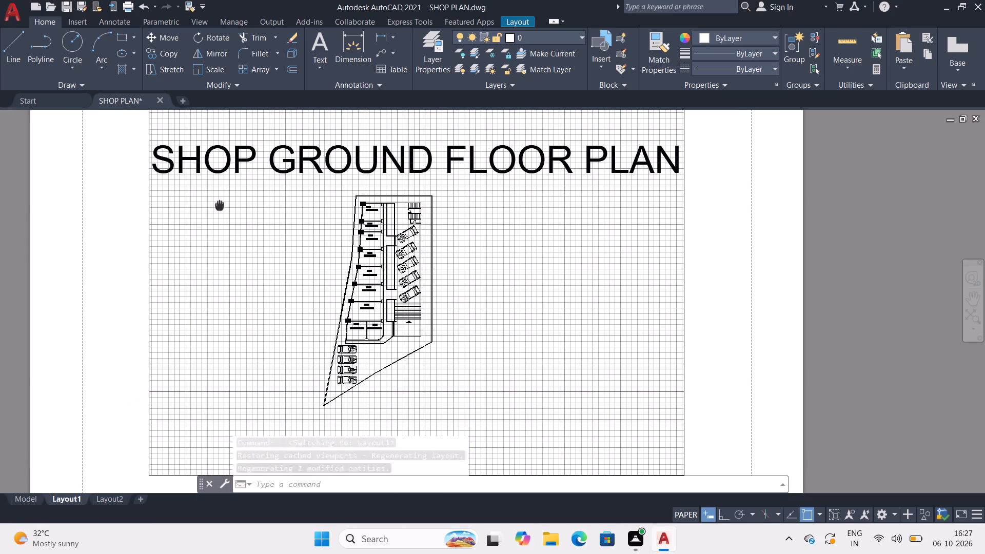
{"action": "scroll", "coordinate": [417, 275], "scroll_direction": "up", "scroll_amount": 2}
{"action": "scroll", "coordinate": [375, 286], "scroll_direction": "up", "scroll_amount": 2}
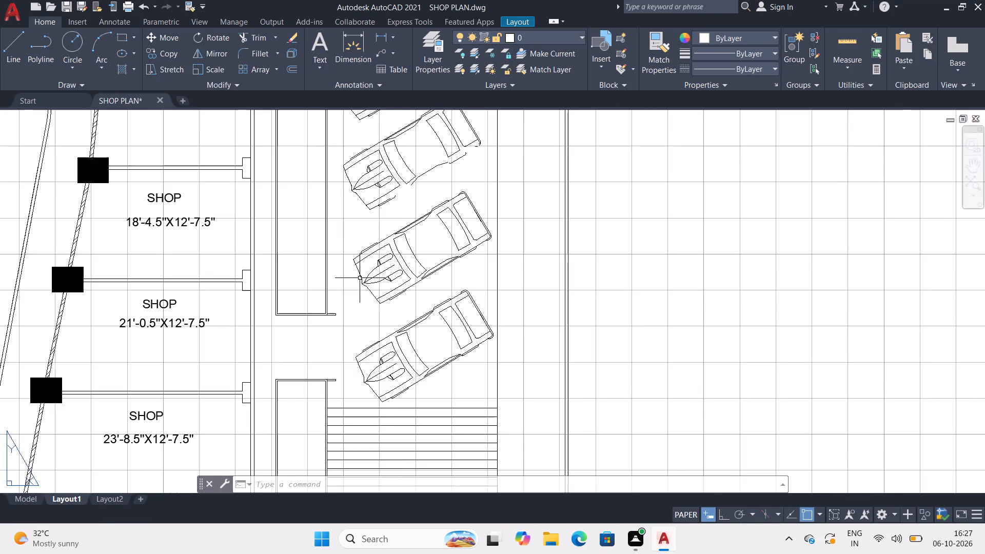
{"action": "scroll", "coordinate": [360, 278], "scroll_direction": "up", "scroll_amount": 2}
{"action": "middle_click_drag", "start_coordinate": [325, 267], "coordinate": [385, 389]}
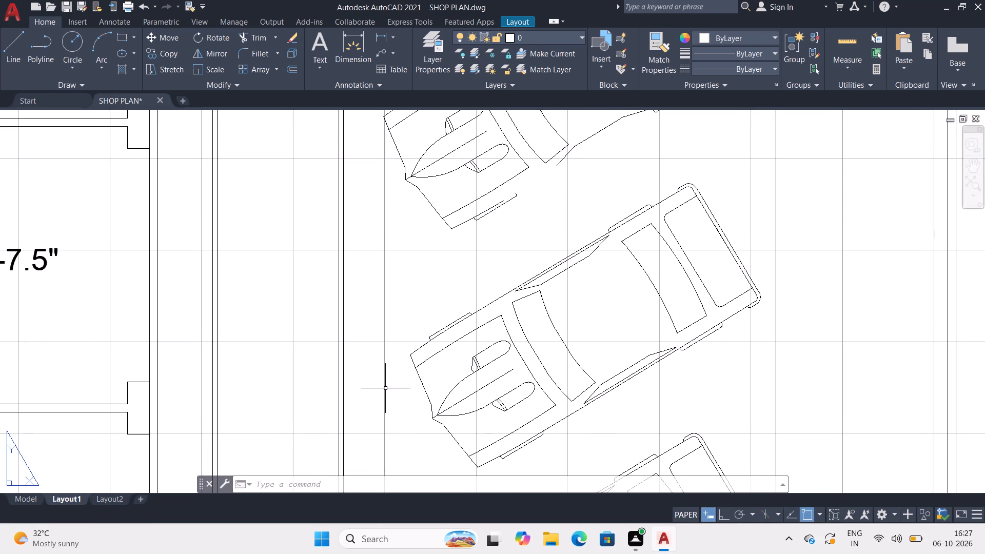
{"action": "middle_click_drag", "start_coordinate": [336, 283], "coordinate": [696, 346]}
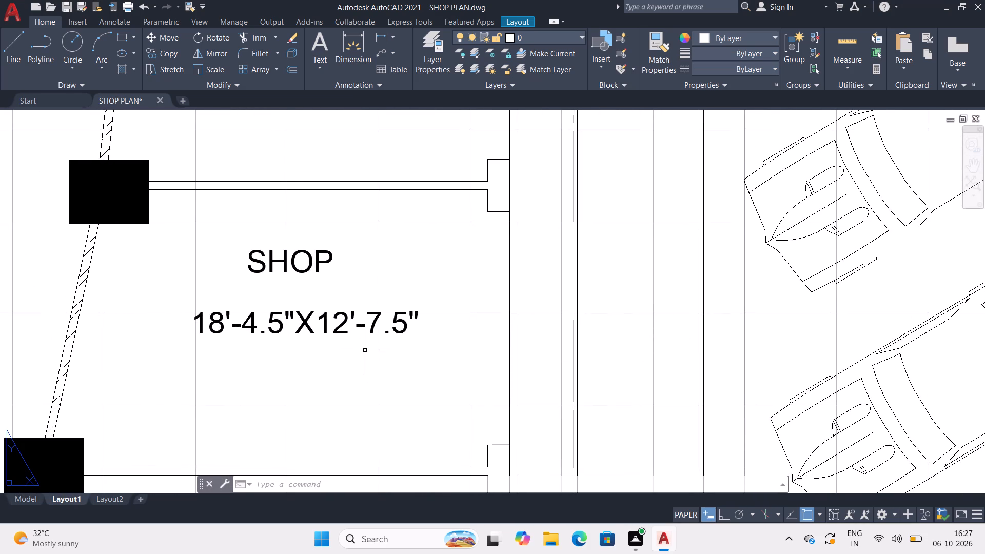
{"action": "scroll", "coordinate": [365, 350], "scroll_direction": "down", "scroll_amount": 1}
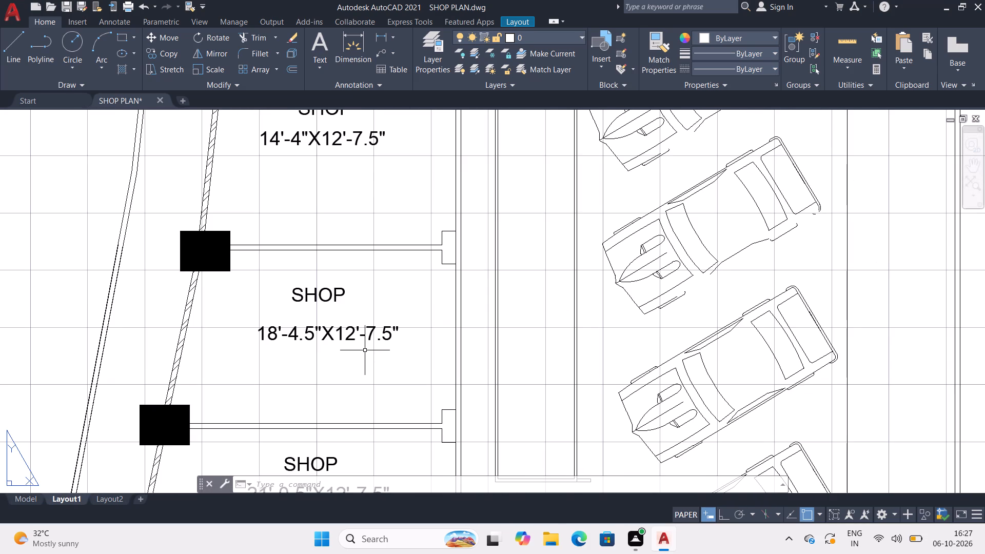
{"action": "scroll", "coordinate": [365, 350], "scroll_direction": "down", "scroll_amount": 2}
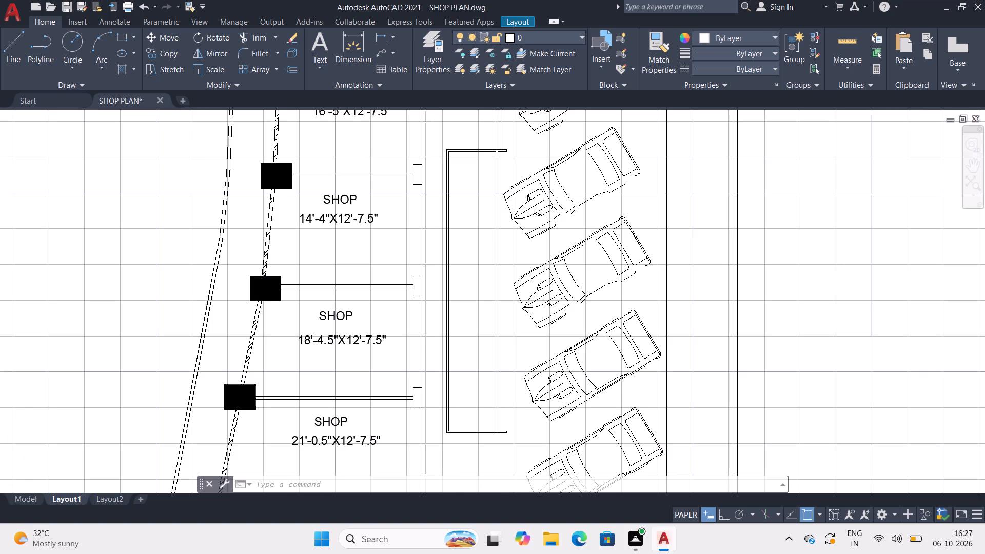
Examine the rest of the plan on Layout1, including the lower shops, the parked cars near the pointed site boundary and the whole titled sheet.
{"action": "scroll", "coordinate": [365, 350], "scroll_direction": "down", "scroll_amount": 1}
{"action": "middle_click_drag", "start_coordinate": [365, 350], "coordinate": [420, 317]}
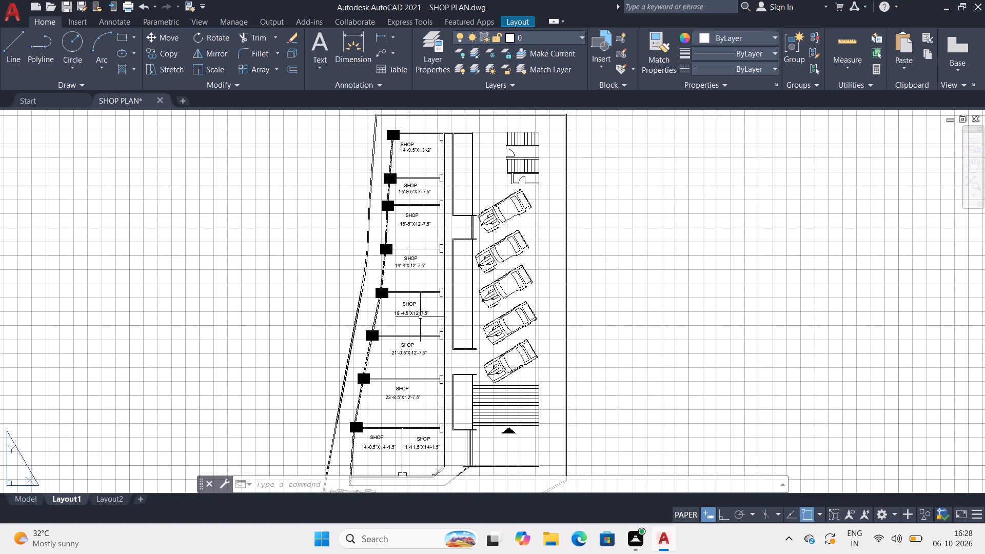
{"action": "middle_click_drag", "start_coordinate": [420, 317], "coordinate": [429, 314]}
{"action": "middle_click_drag", "start_coordinate": [460, 397], "coordinate": [479, 313]}
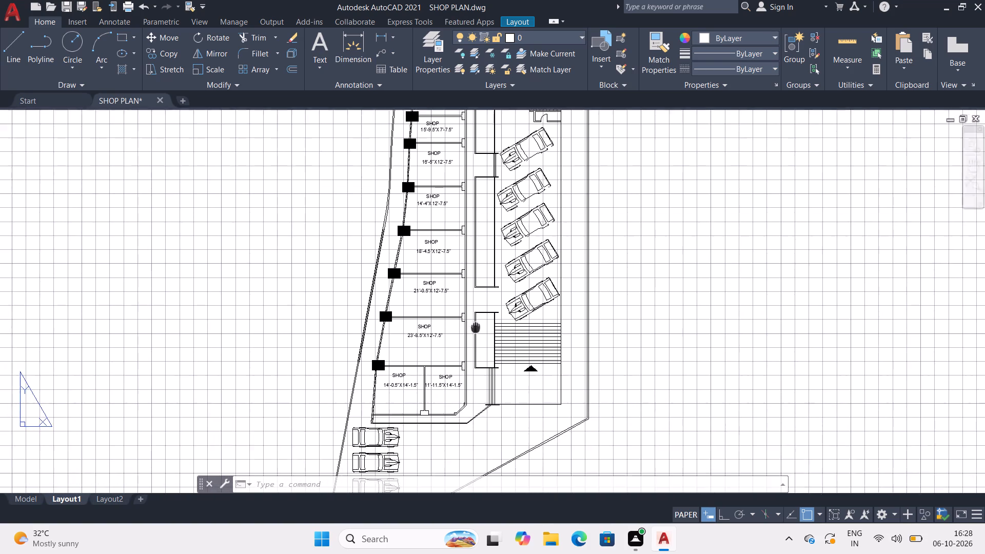
{"action": "middle_click_drag", "start_coordinate": [479, 313], "coordinate": [439, 191]}
{"action": "scroll", "coordinate": [436, 234], "scroll_direction": "down", "scroll_amount": 1}
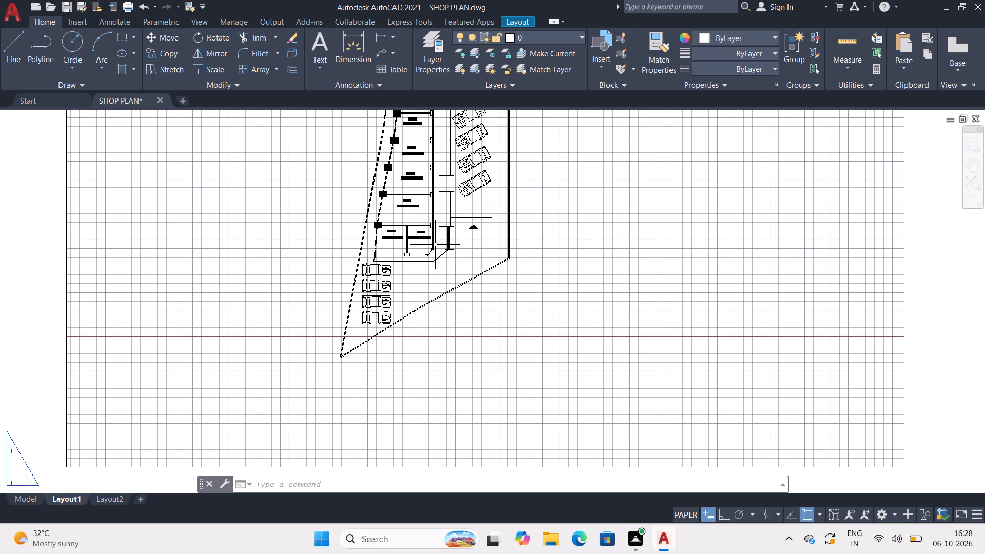
{"action": "middle_click_drag", "start_coordinate": [436, 298], "coordinate": [444, 323]}
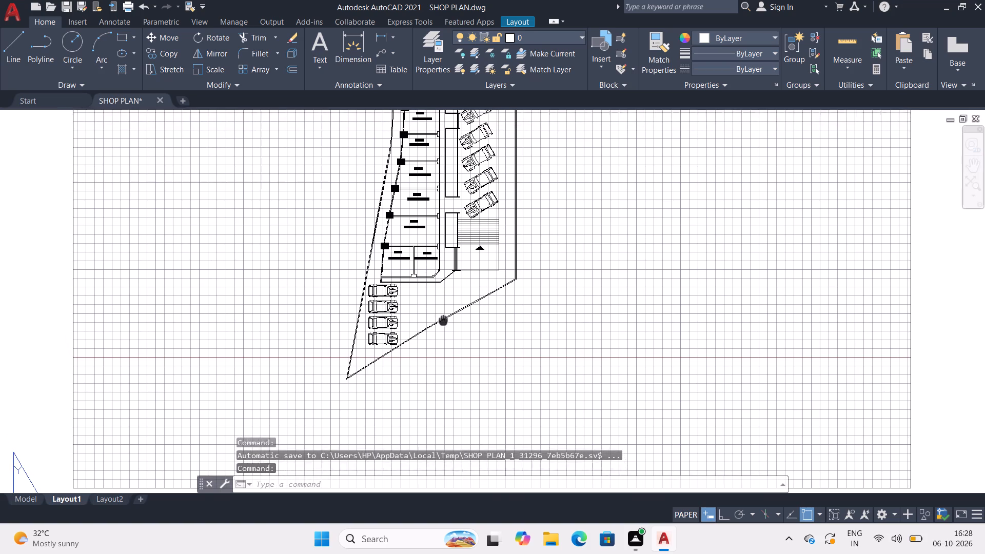
{"action": "middle_click_drag", "start_coordinate": [444, 323], "coordinate": [464, 385]}
{"action": "middle_click_drag", "start_coordinate": [464, 339], "coordinate": [472, 364]}
{"action": "scroll", "coordinate": [472, 364], "scroll_direction": "down", "scroll_amount": 2}
{"action": "middle_click_drag", "start_coordinate": [472, 364], "coordinate": [452, 322]}
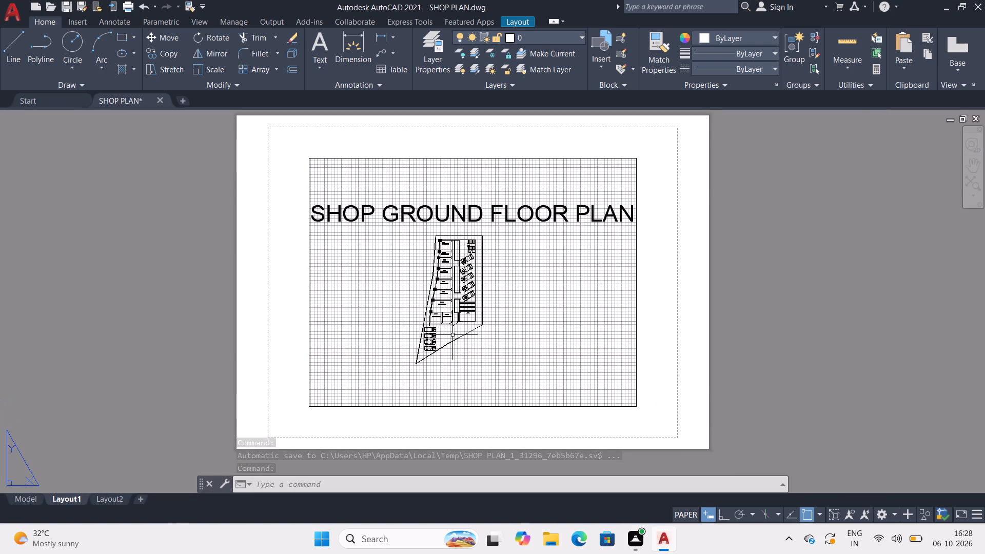
{"action": "scroll", "coordinate": [452, 335], "scroll_direction": "up", "scroll_amount": 1}
{"action": "middle_click_drag", "start_coordinate": [453, 358], "coordinate": [461, 385]}
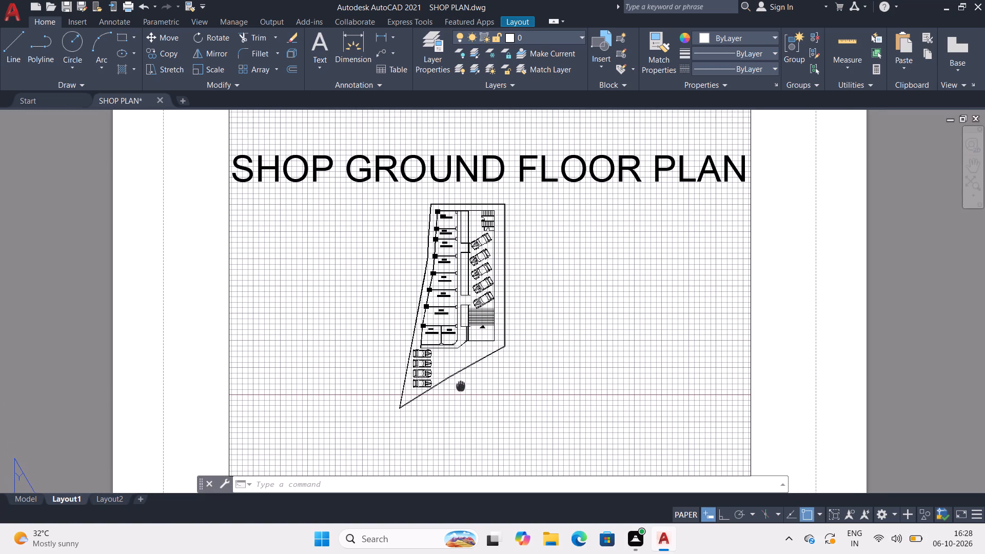
{"action": "middle_click_drag", "start_coordinate": [461, 385], "coordinate": [461, 385]}
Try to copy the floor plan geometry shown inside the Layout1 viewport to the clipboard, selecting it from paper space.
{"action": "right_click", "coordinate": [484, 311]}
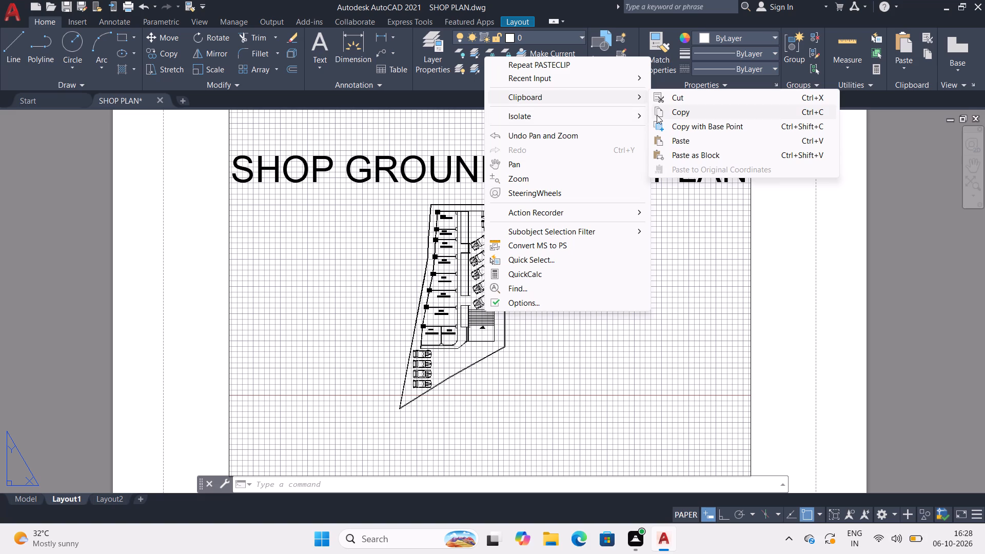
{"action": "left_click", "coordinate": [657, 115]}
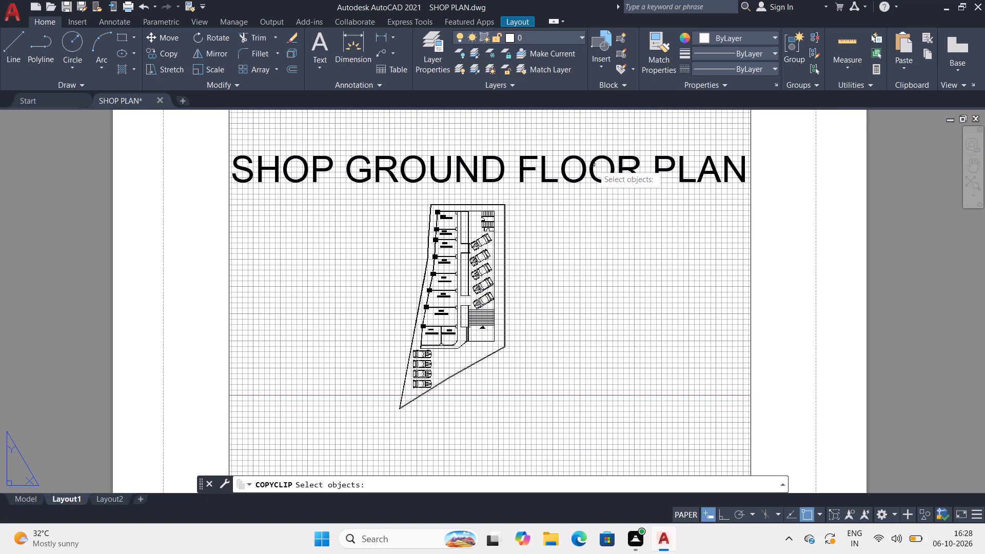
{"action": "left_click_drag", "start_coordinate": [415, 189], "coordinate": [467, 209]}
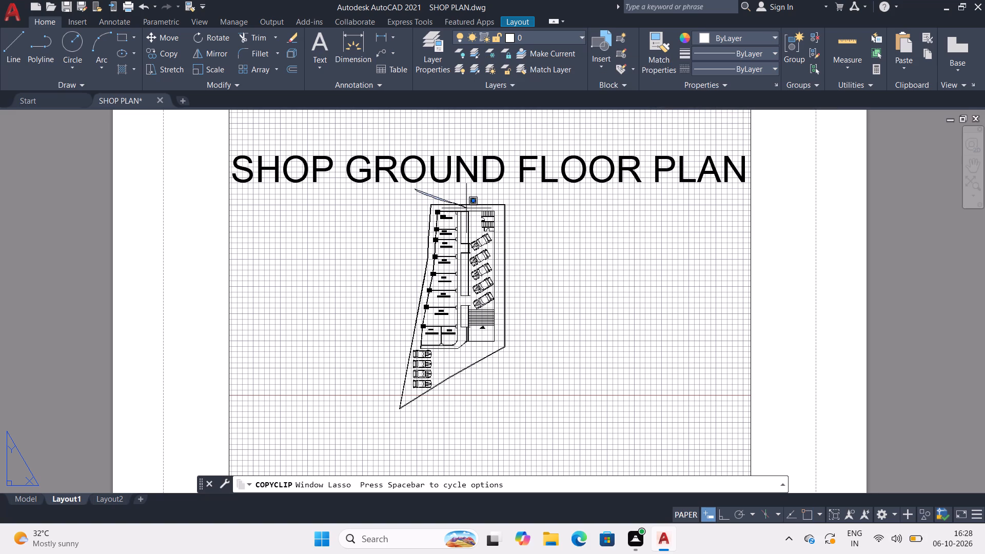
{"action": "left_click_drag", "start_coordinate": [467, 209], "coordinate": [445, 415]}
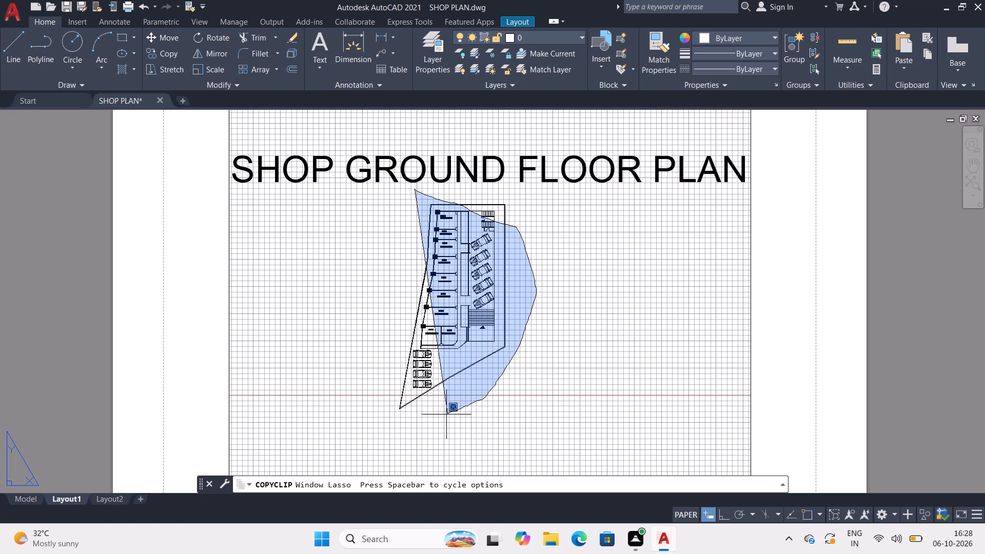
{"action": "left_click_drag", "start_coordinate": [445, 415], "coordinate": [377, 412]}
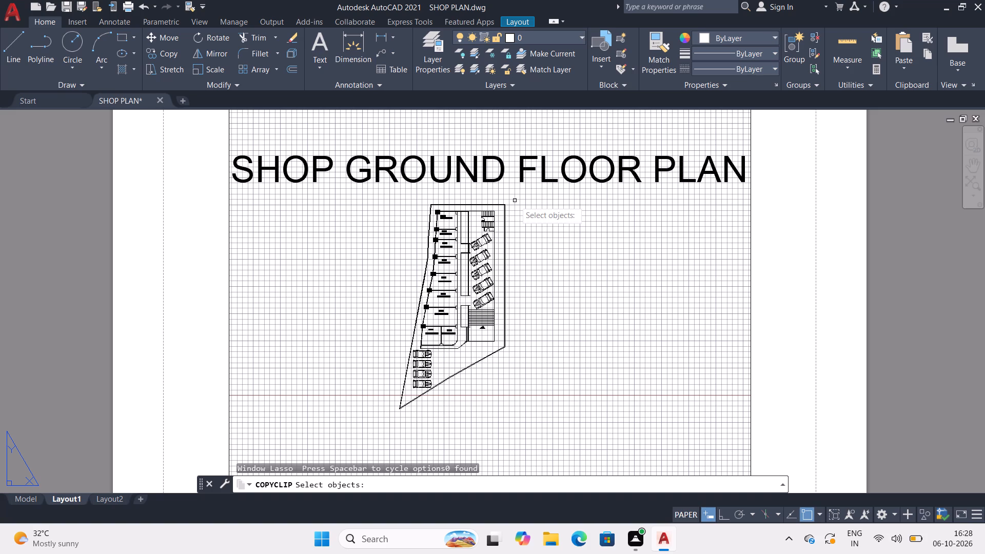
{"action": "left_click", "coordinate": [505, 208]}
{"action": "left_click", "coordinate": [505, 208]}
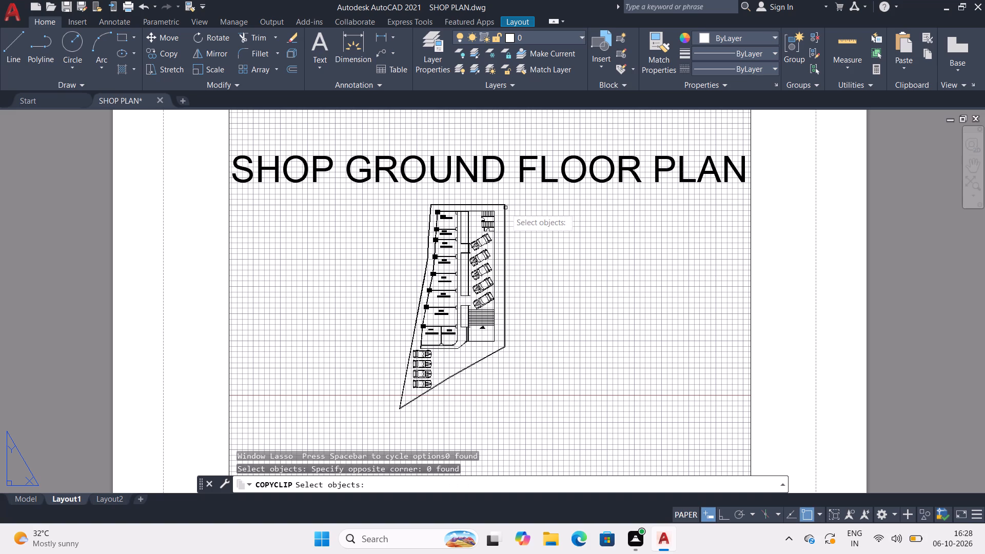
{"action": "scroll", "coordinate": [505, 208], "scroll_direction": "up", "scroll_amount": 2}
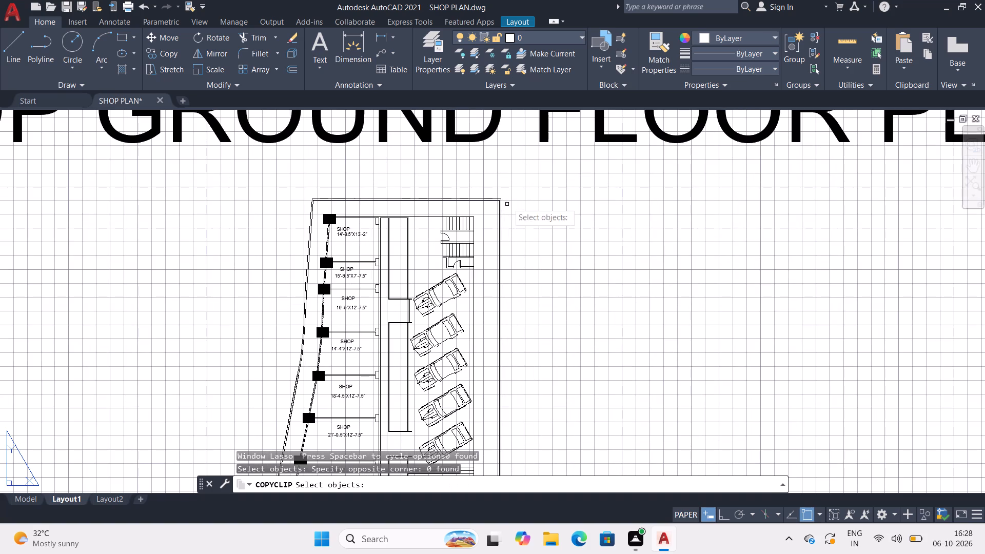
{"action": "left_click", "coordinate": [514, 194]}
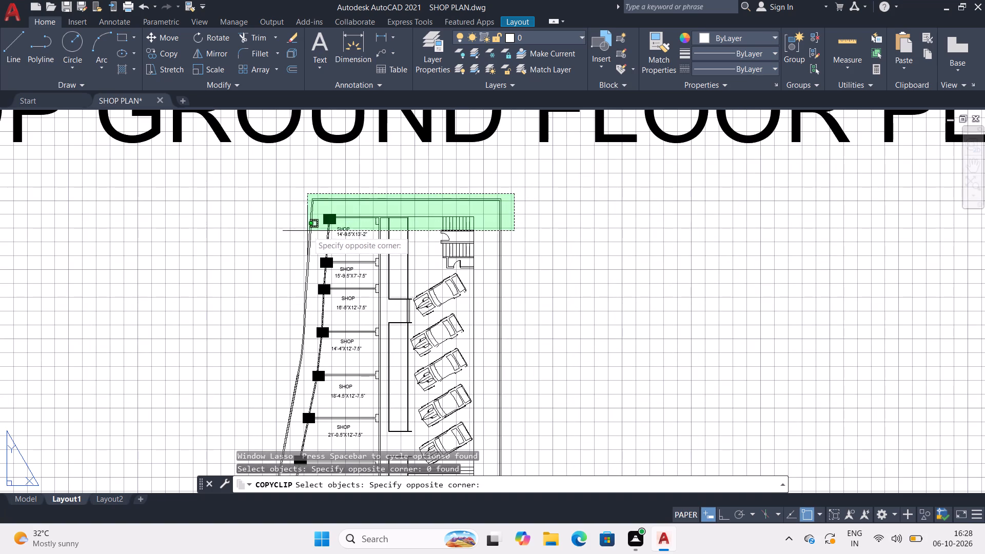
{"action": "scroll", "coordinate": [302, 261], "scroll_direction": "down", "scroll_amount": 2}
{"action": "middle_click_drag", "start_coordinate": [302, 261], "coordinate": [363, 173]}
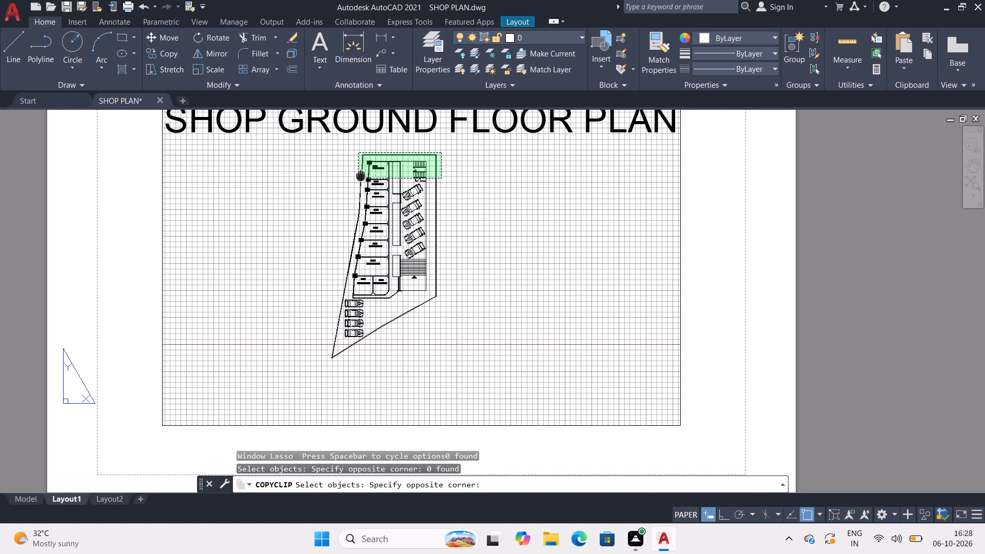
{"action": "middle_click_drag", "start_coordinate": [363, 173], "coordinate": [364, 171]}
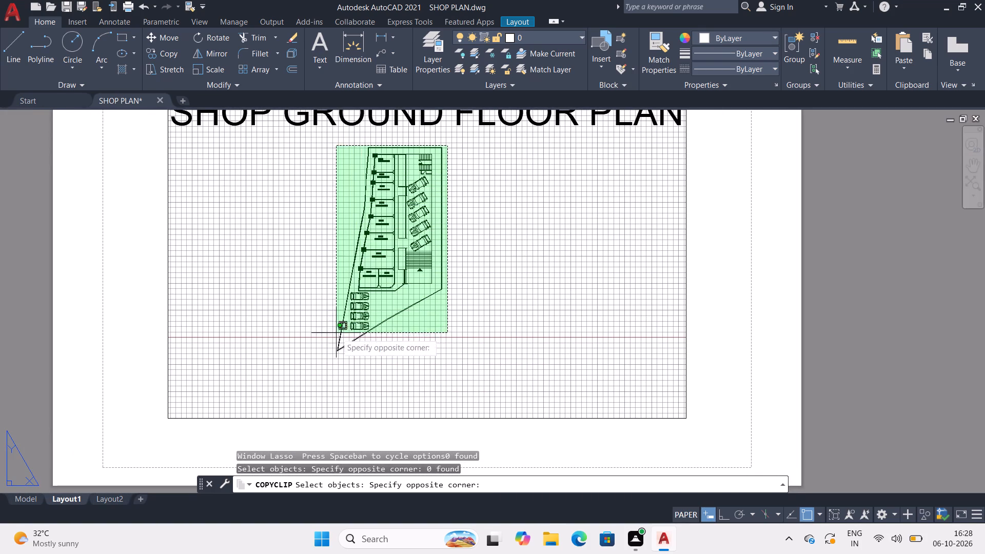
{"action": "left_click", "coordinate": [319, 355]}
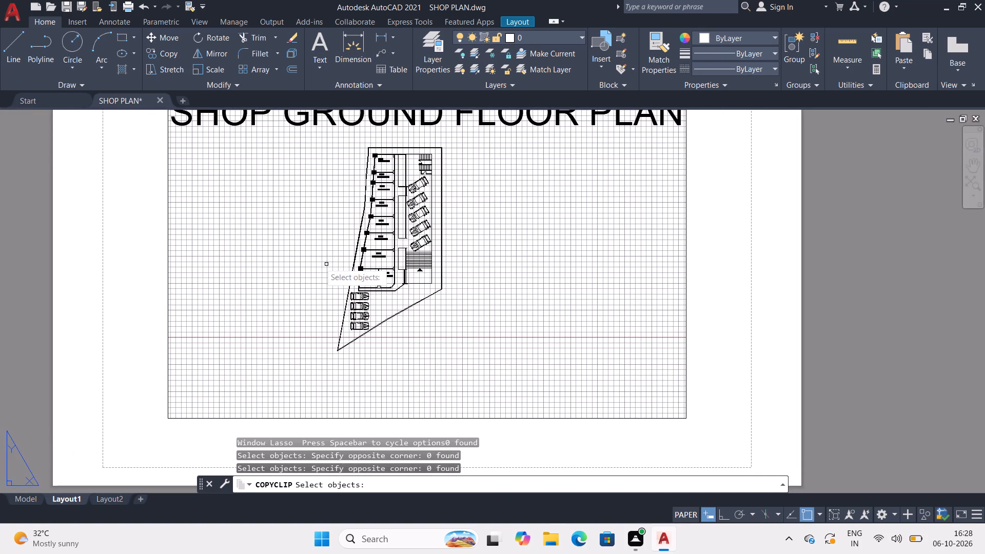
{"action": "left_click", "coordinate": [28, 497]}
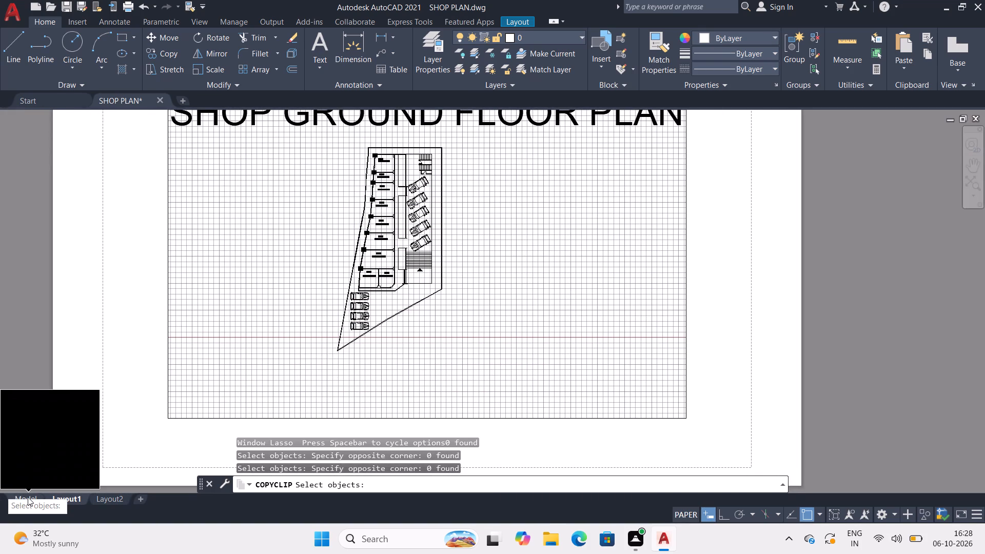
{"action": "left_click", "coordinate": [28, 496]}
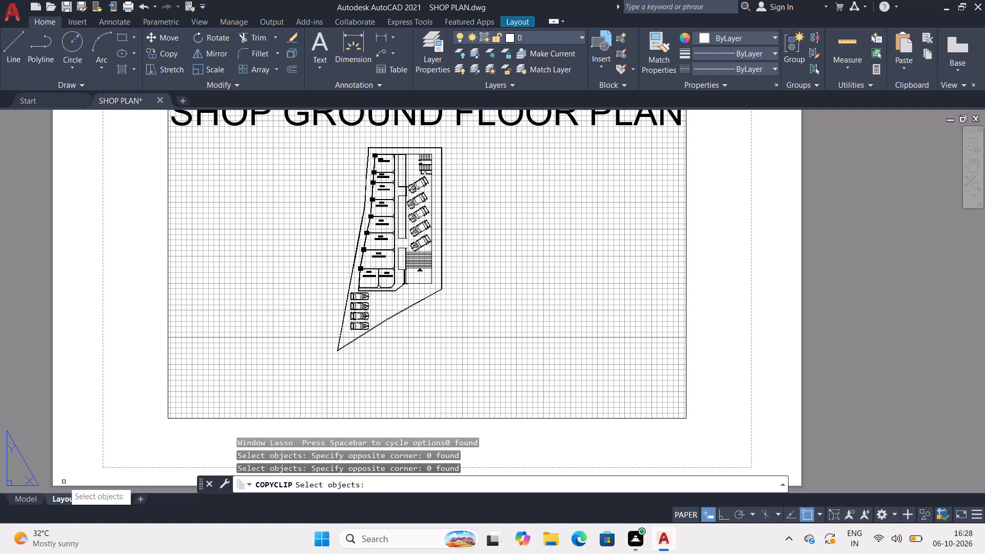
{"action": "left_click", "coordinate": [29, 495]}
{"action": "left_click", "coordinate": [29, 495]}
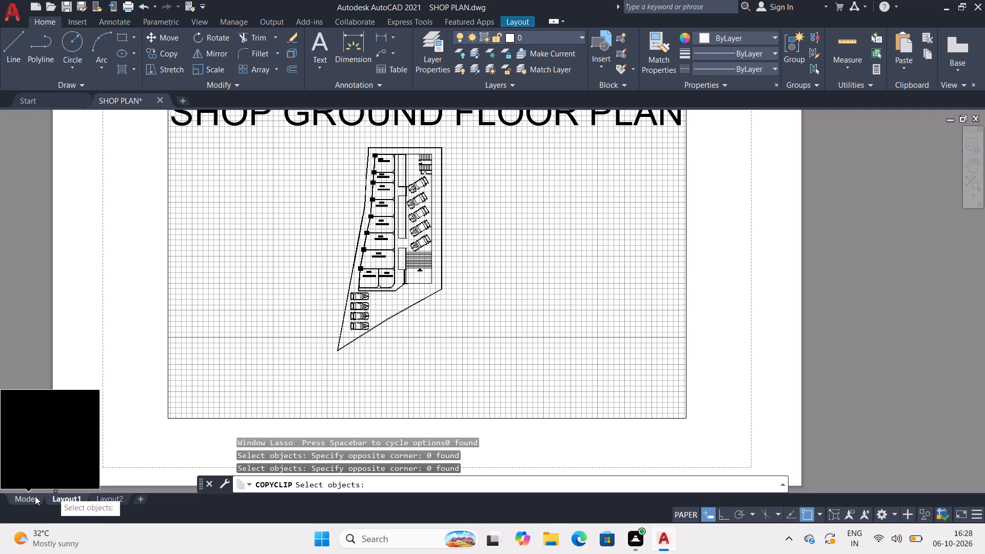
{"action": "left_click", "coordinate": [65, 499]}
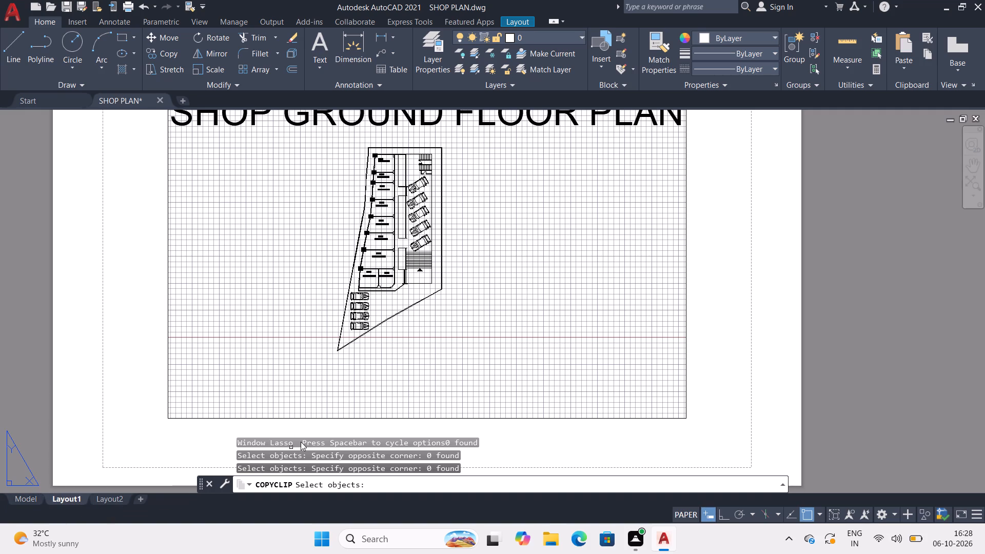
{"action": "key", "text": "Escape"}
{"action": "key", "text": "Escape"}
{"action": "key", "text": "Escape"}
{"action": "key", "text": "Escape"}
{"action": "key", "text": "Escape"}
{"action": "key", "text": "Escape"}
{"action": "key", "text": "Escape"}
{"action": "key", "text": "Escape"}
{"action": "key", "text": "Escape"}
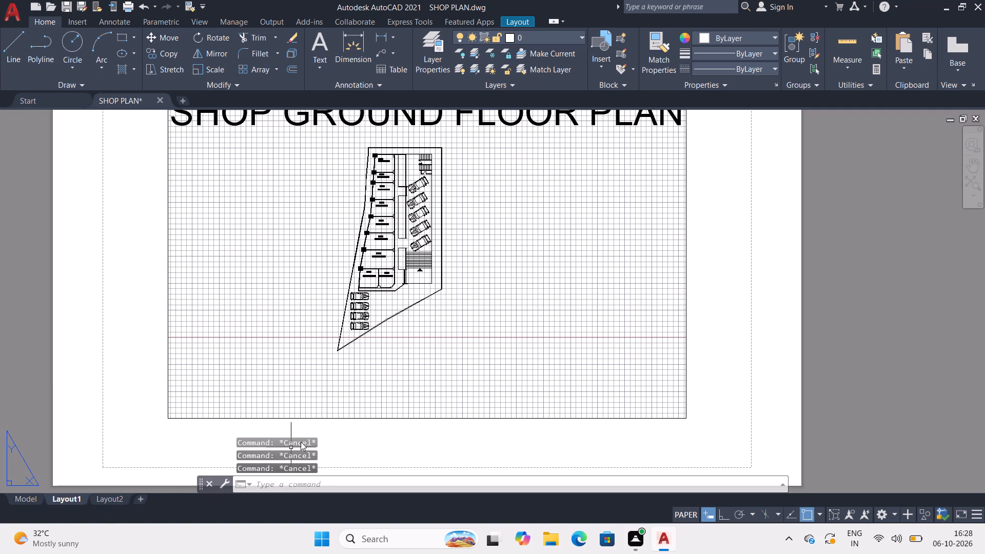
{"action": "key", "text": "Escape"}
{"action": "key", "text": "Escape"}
Check the contents of model space and return to the Layout1 sheet.
{"action": "middle_click_drag", "start_coordinate": [313, 342], "coordinate": [293, 441]}
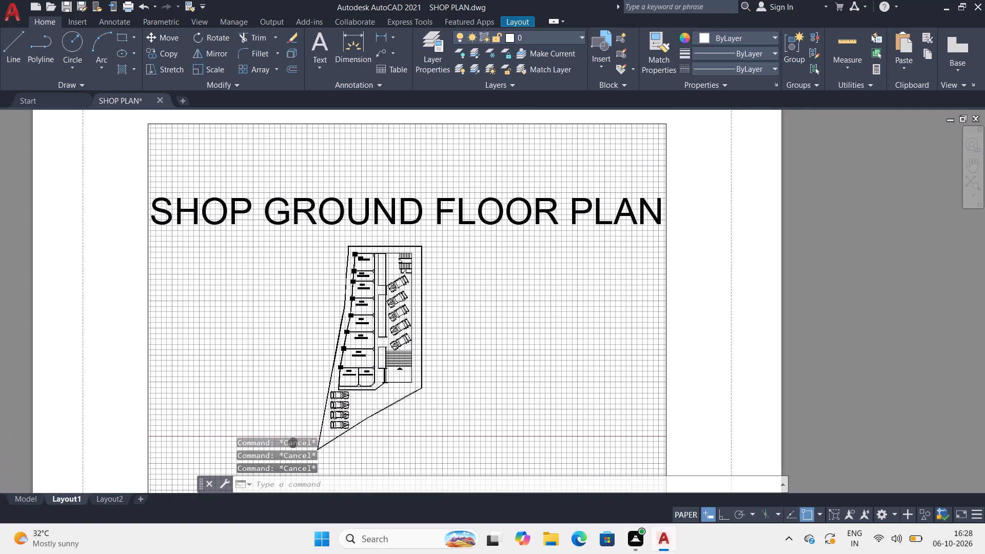
{"action": "middle_click_drag", "start_coordinate": [293, 441], "coordinate": [349, 393]}
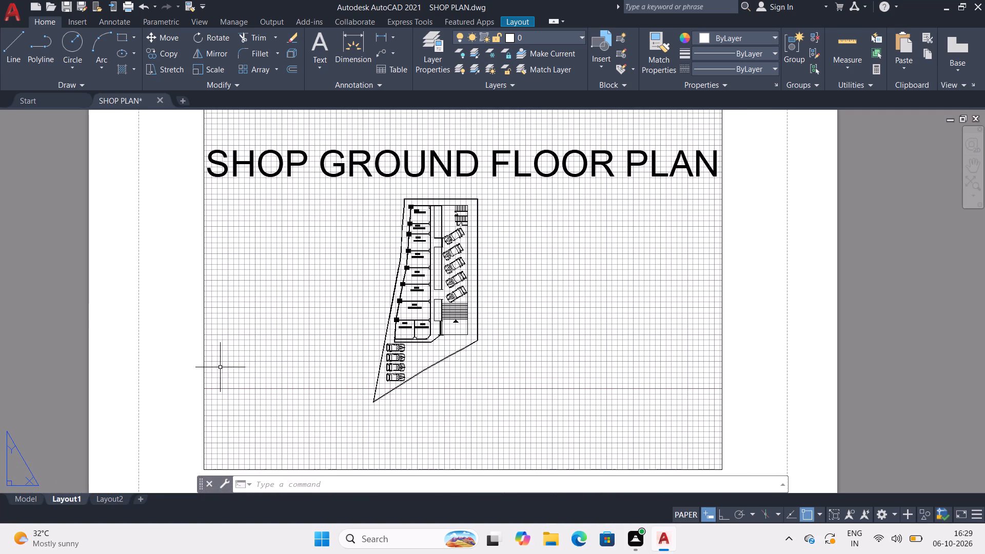
{"action": "left_click", "coordinate": [28, 504]}
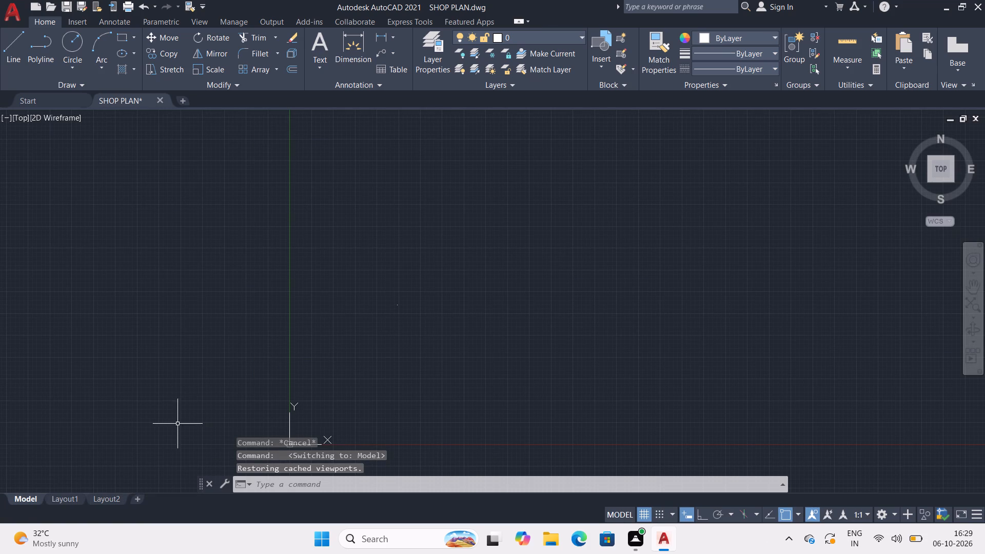
{"action": "left_click", "coordinate": [68, 496]}
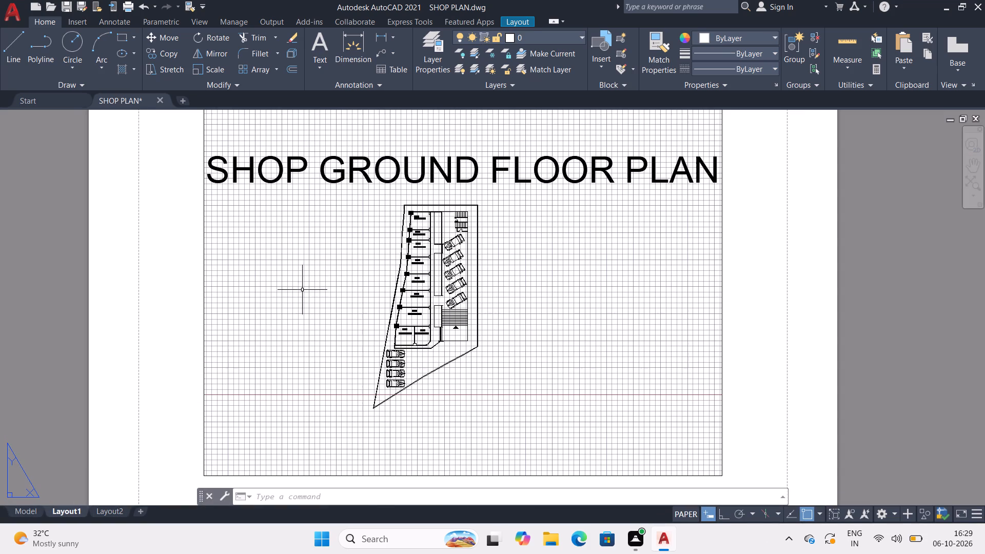
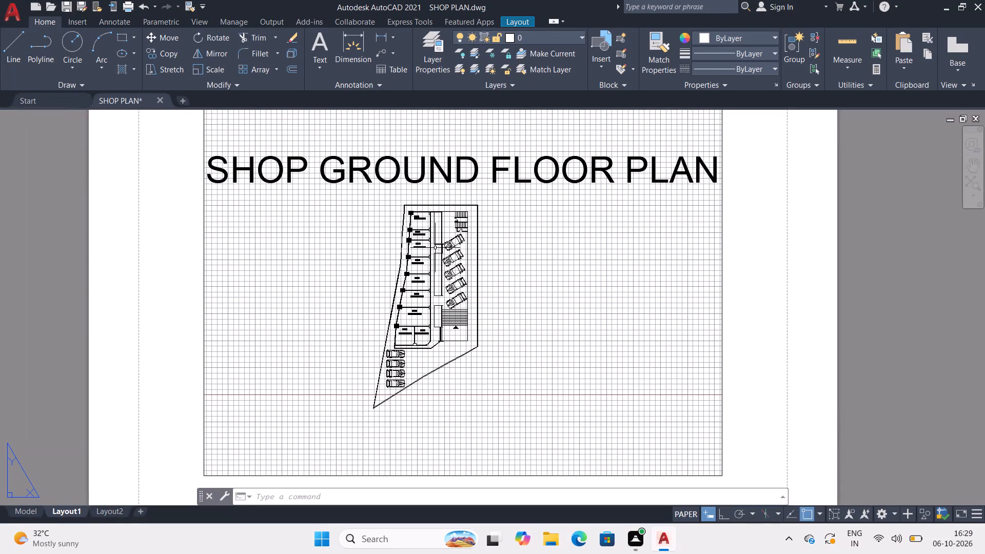
Look at model space once more, and go back to the Layout1 sheet with the shop ground floor plan.
{"action": "left_click", "coordinate": [38, 511]}
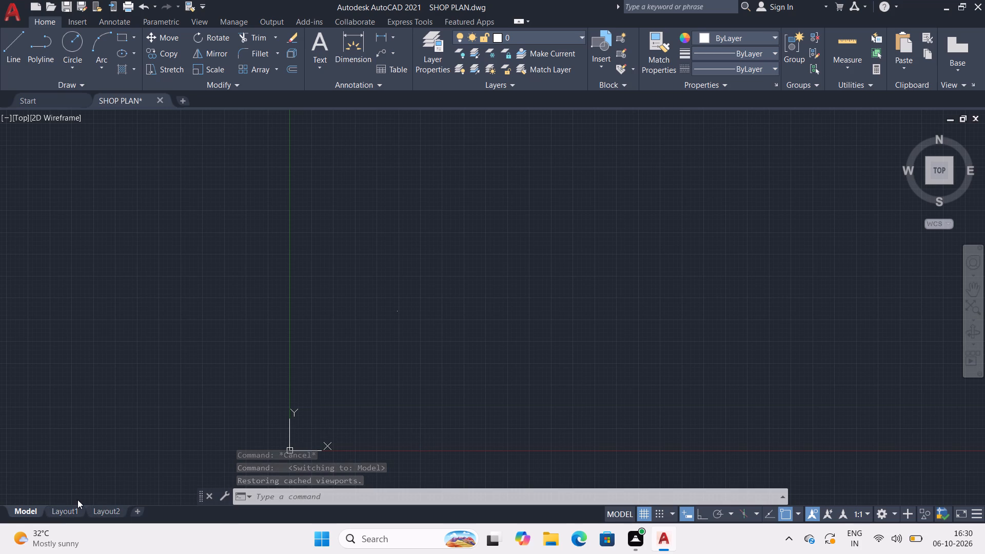
{"action": "left_click", "coordinate": [69, 510]}
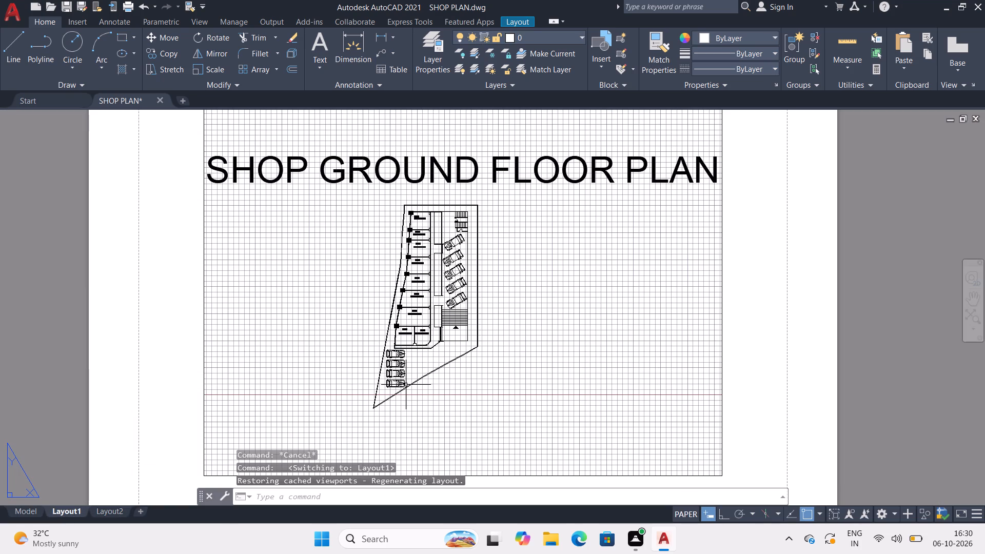
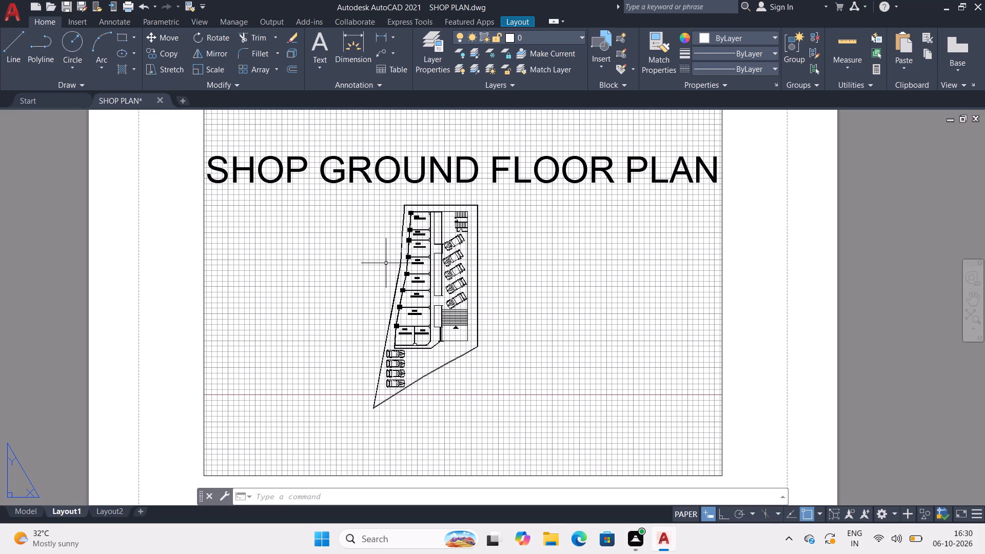
Create a new page setup for Layout1 in the Page Setup Manager, keeping the default name and starting settings.
{"action": "right_click", "coordinate": [342, 207]}
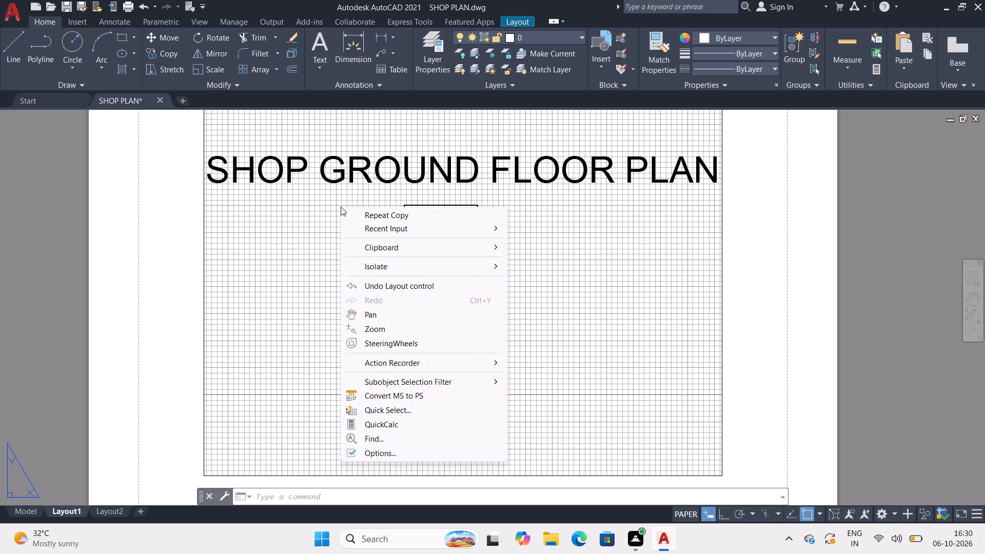
{"action": "right_click", "coordinate": [324, 240]}
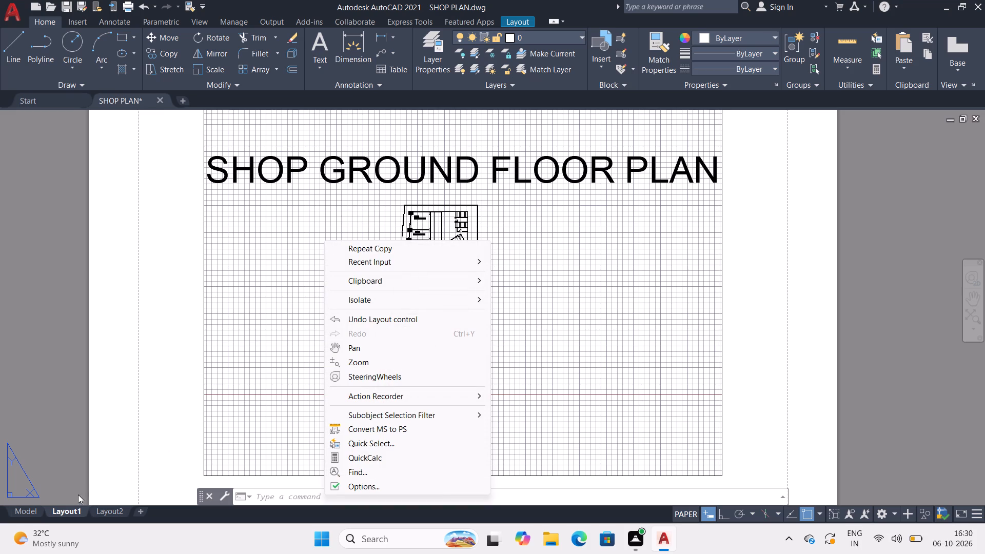
{"action": "left_click", "coordinate": [70, 506]}
{"action": "left_click", "coordinate": [70, 511]}
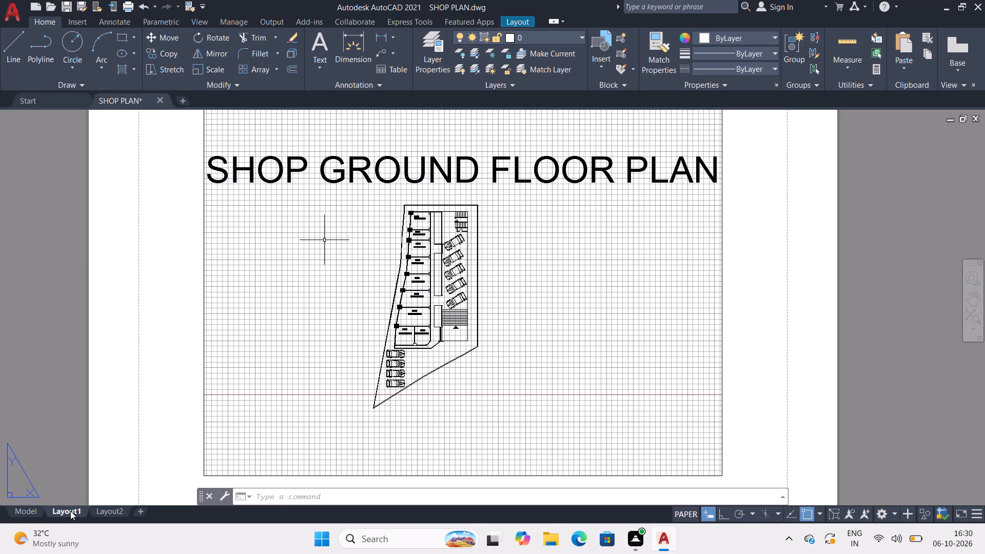
{"action": "left_click", "coordinate": [70, 511]}
{"action": "right_click", "coordinate": [70, 511]}
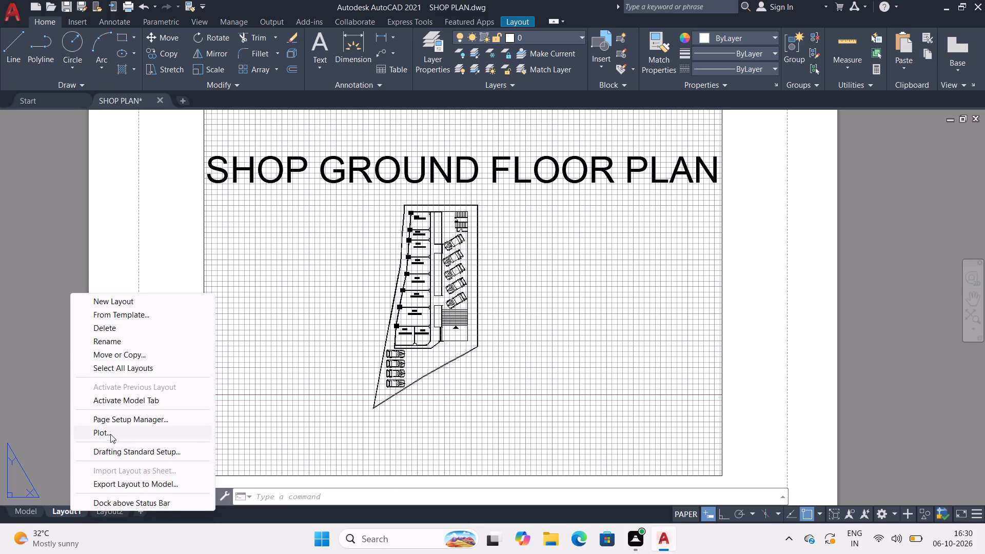
{"action": "left_click", "coordinate": [122, 422]}
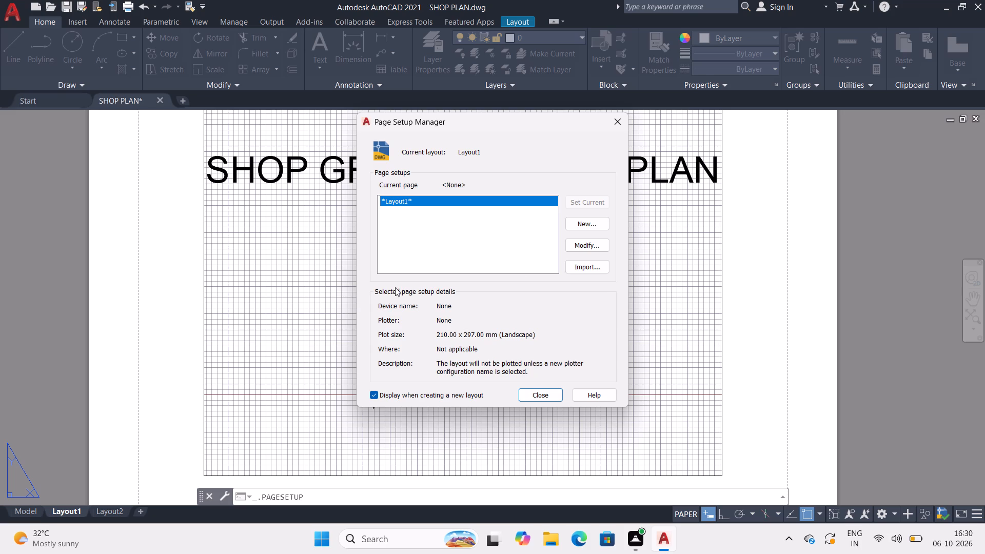
{"action": "left_click", "coordinate": [582, 228]}
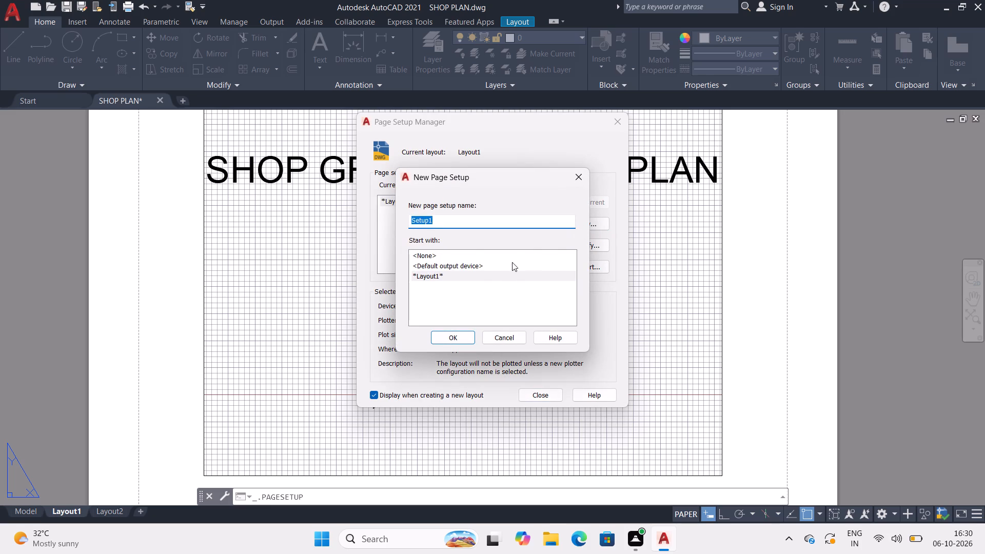
{"action": "left_click", "coordinate": [448, 342]}
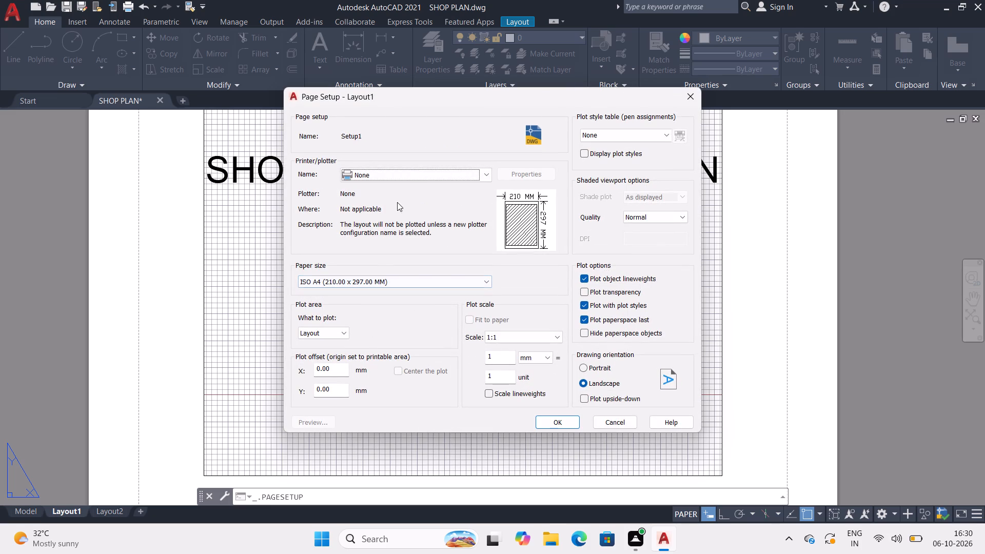
Set the new page setup's paper size to ISO A3 (420.00 x 297.00 MM).
{"action": "left_click", "coordinate": [416, 282]}
{"action": "scroll", "coordinate": [391, 303], "scroll_direction": "up", "scroll_amount": 3}
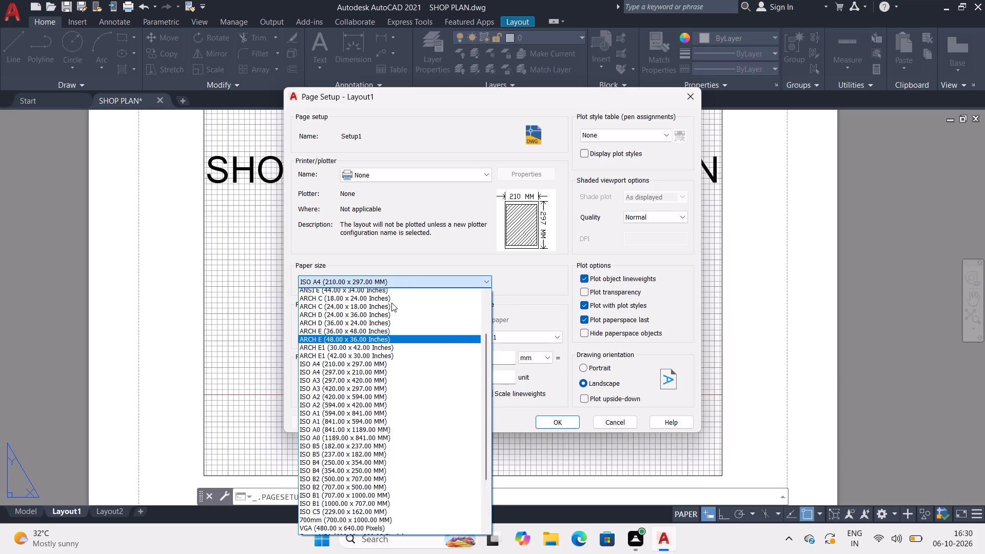
{"action": "scroll", "coordinate": [391, 303], "scroll_direction": "up", "scroll_amount": 9}
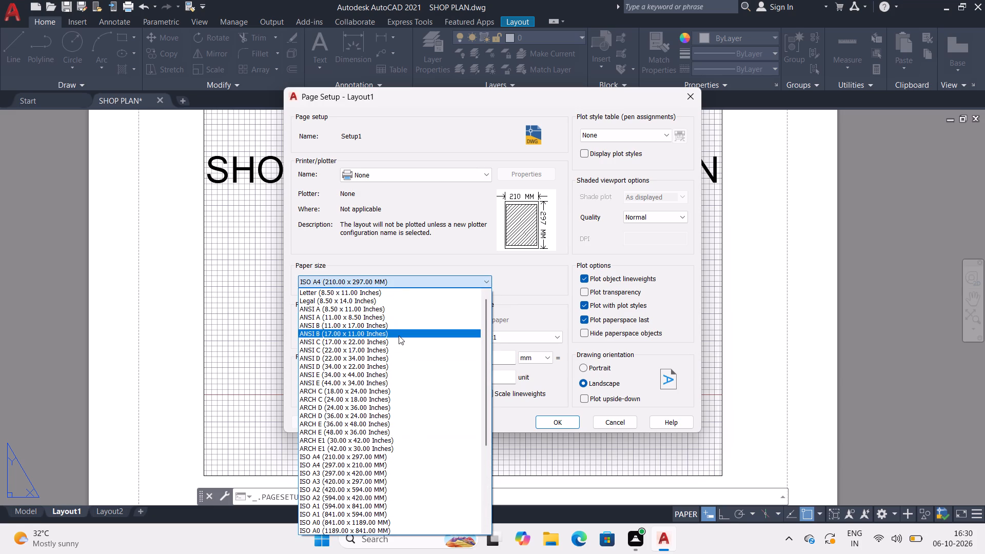
{"action": "scroll", "coordinate": [352, 382], "scroll_direction": "up", "scroll_amount": 2}
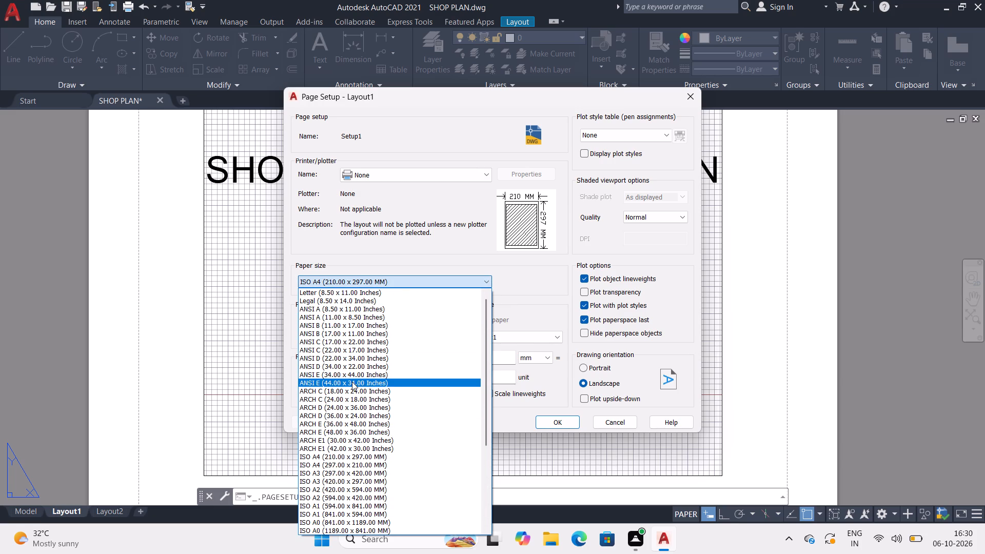
{"action": "scroll", "coordinate": [352, 382], "scroll_direction": "up", "scroll_amount": 3}
{"action": "scroll", "coordinate": [350, 372], "scroll_direction": "down", "scroll_amount": 2}
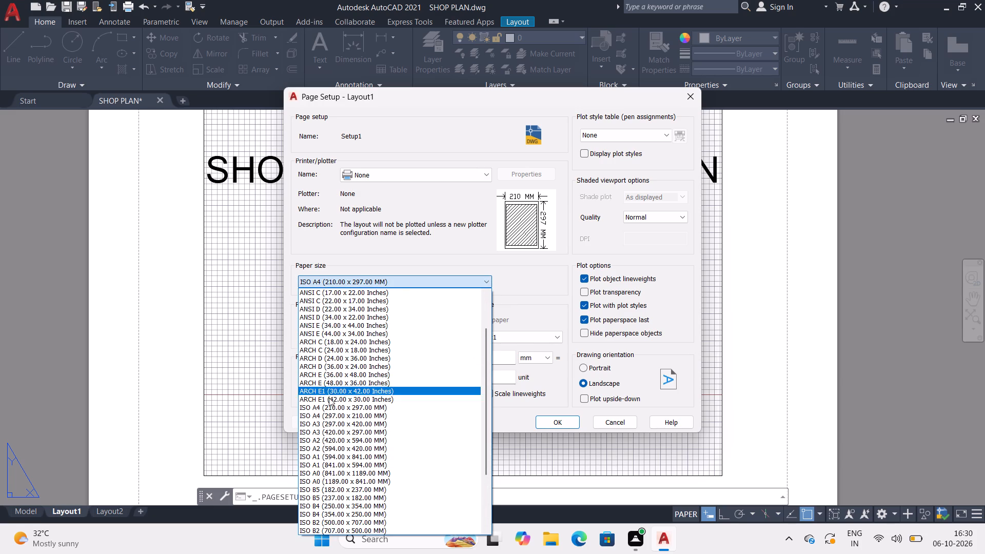
{"action": "left_click", "coordinate": [343, 431]}
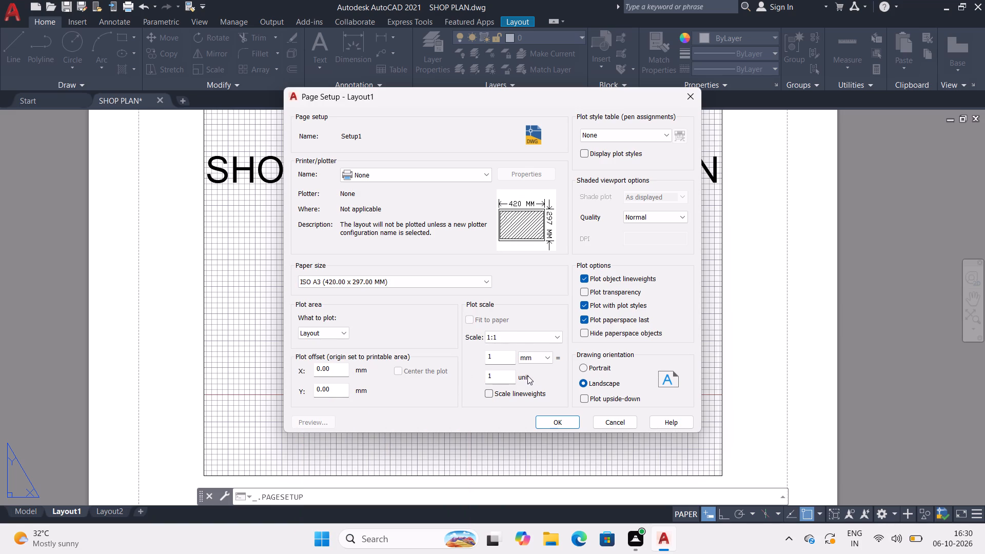
Enable plot transparency and display of plot styles, keep the plot style table at None, and accept the page setup.
{"action": "left_click", "coordinate": [585, 290]}
{"action": "left_click", "coordinate": [590, 152]}
{"action": "left_click", "coordinate": [596, 140]}
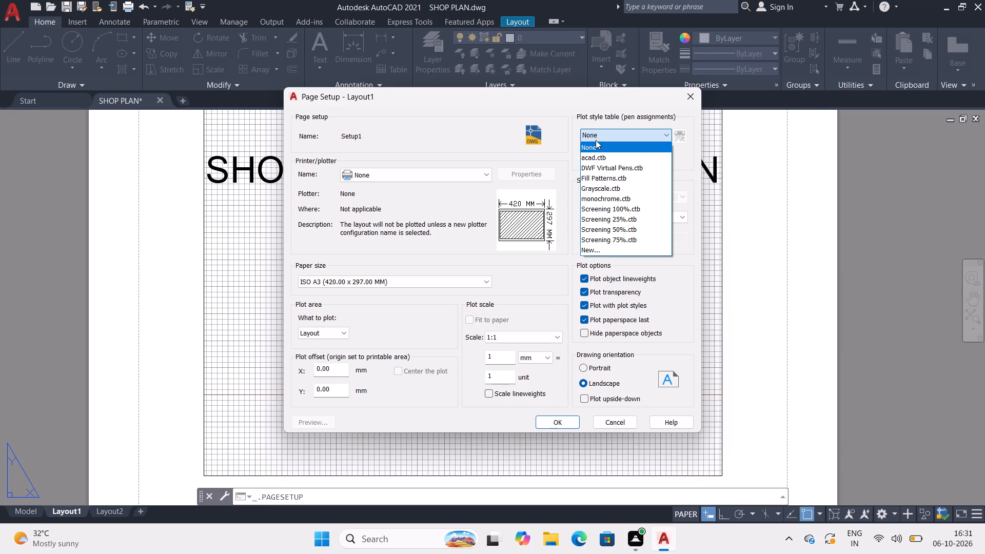
{"action": "left_click", "coordinate": [596, 140]}
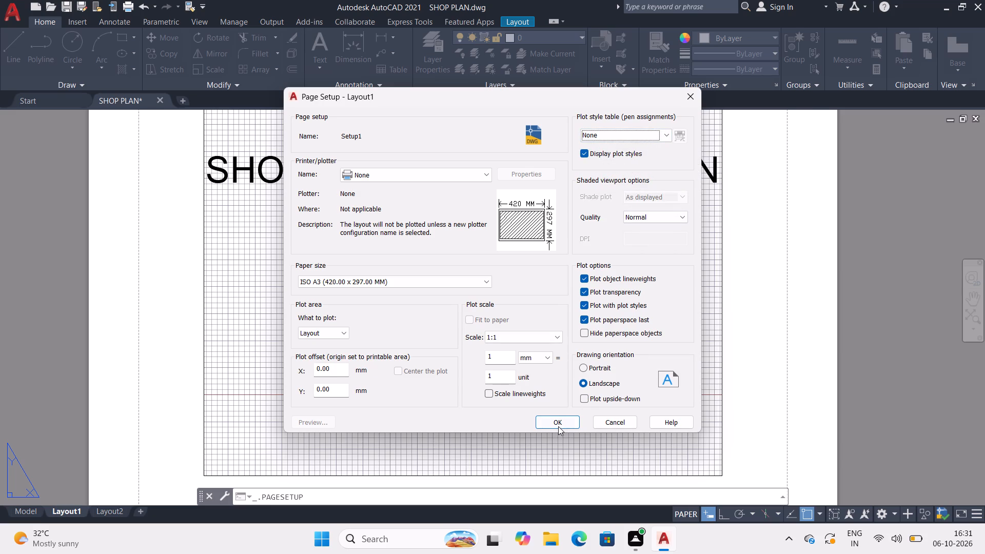
{"action": "left_click", "coordinate": [558, 427]}
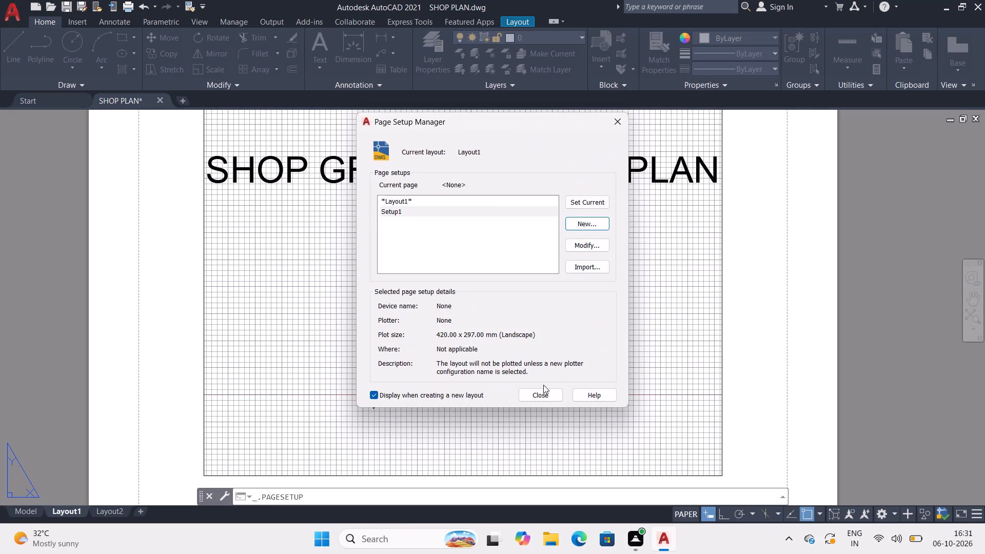
Make the new A3 page setup current for Layout1 and close the Page Setup Manager.
{"action": "left_click", "coordinate": [584, 202]}
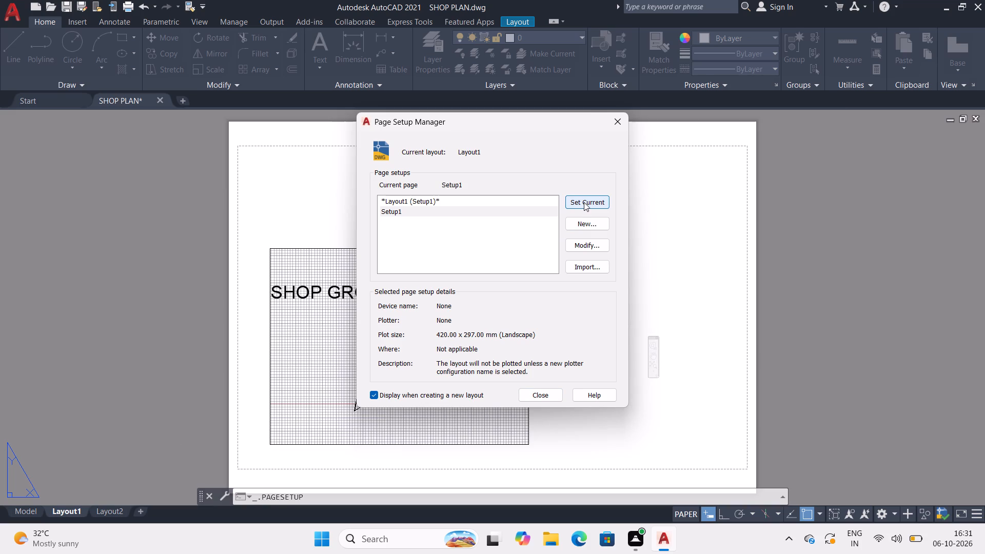
{"action": "left_click", "coordinate": [541, 395]}
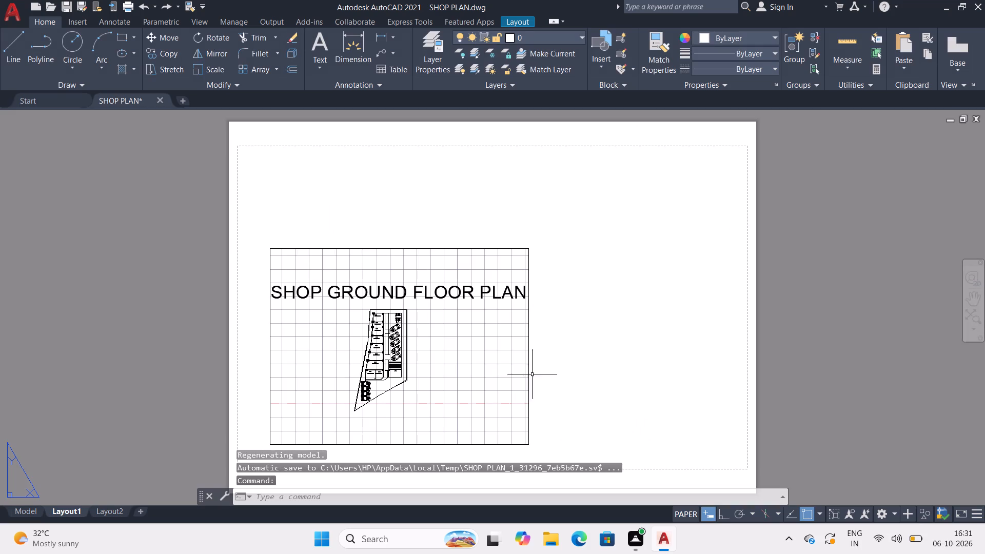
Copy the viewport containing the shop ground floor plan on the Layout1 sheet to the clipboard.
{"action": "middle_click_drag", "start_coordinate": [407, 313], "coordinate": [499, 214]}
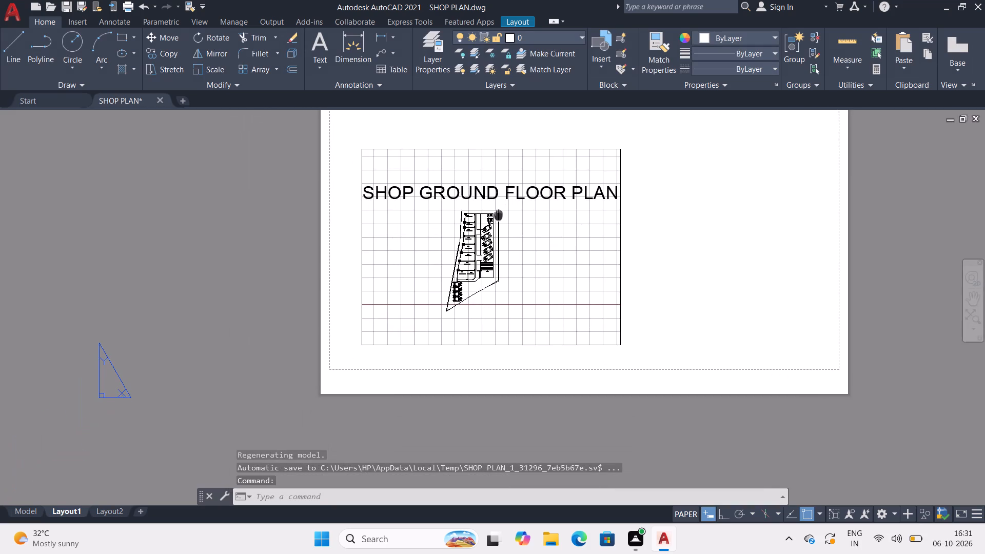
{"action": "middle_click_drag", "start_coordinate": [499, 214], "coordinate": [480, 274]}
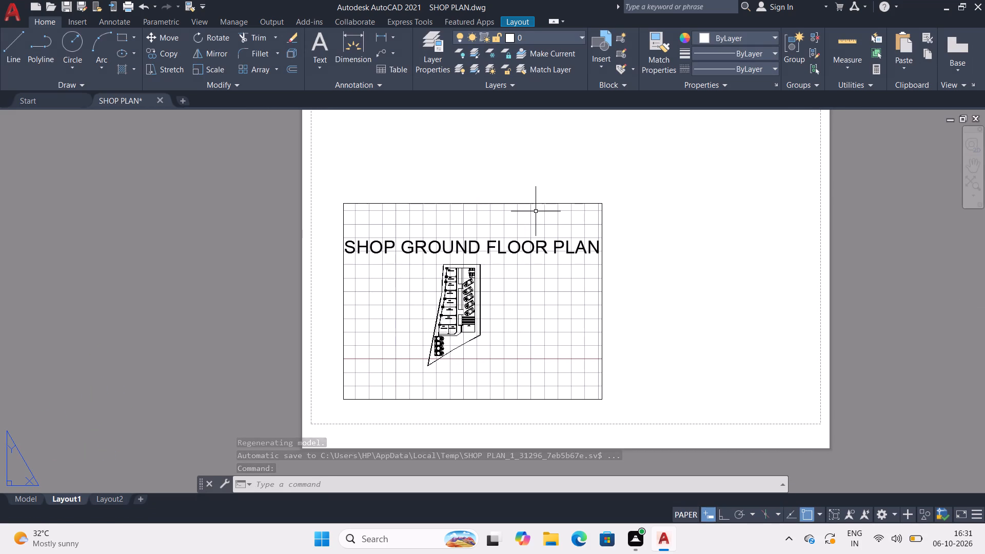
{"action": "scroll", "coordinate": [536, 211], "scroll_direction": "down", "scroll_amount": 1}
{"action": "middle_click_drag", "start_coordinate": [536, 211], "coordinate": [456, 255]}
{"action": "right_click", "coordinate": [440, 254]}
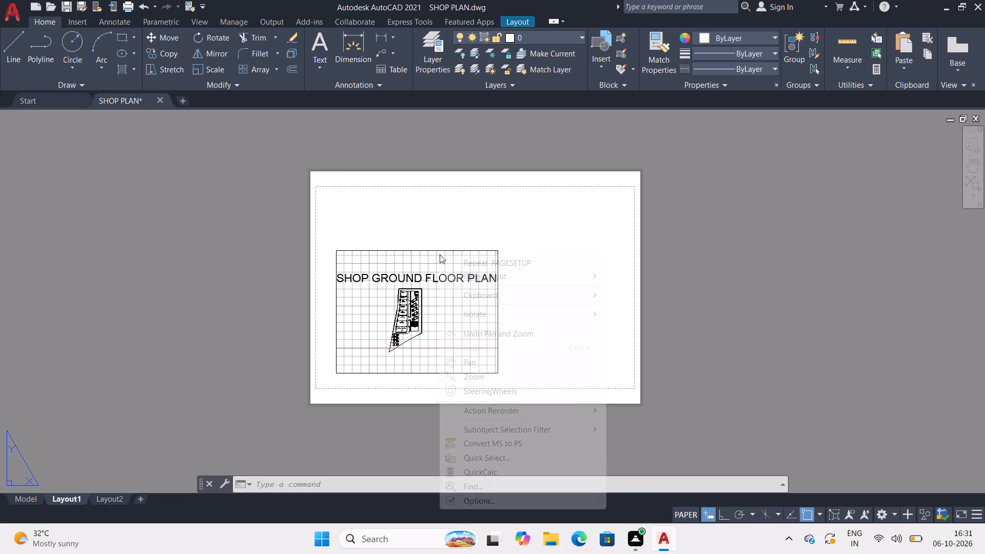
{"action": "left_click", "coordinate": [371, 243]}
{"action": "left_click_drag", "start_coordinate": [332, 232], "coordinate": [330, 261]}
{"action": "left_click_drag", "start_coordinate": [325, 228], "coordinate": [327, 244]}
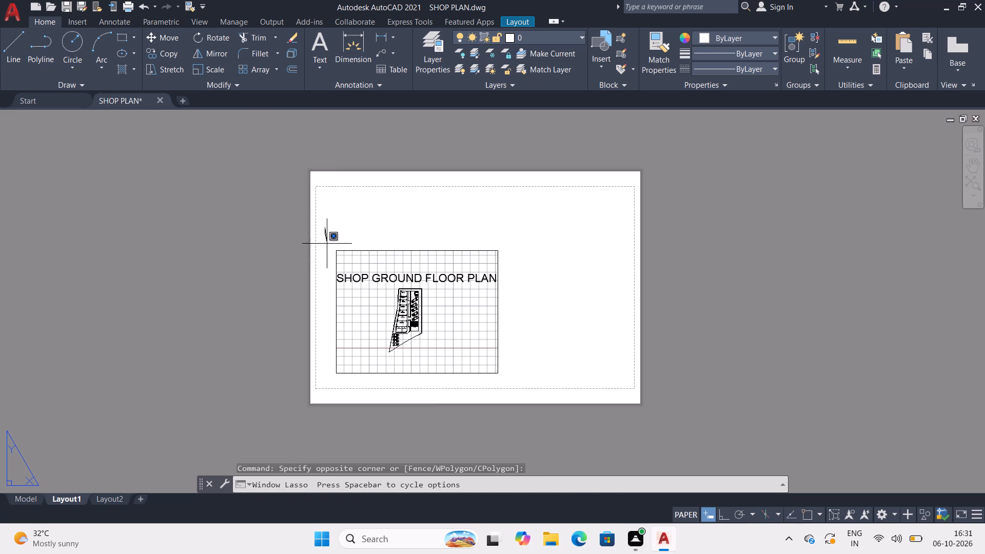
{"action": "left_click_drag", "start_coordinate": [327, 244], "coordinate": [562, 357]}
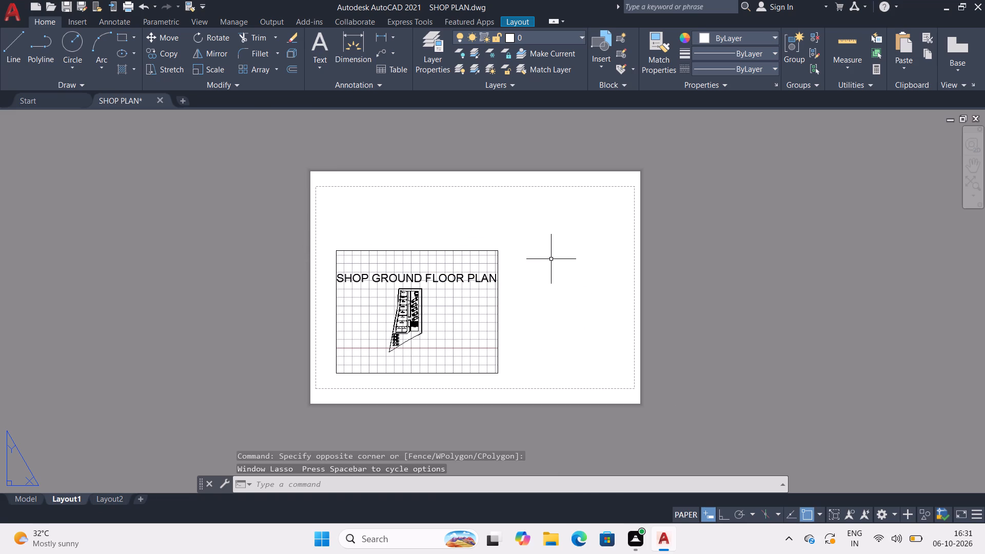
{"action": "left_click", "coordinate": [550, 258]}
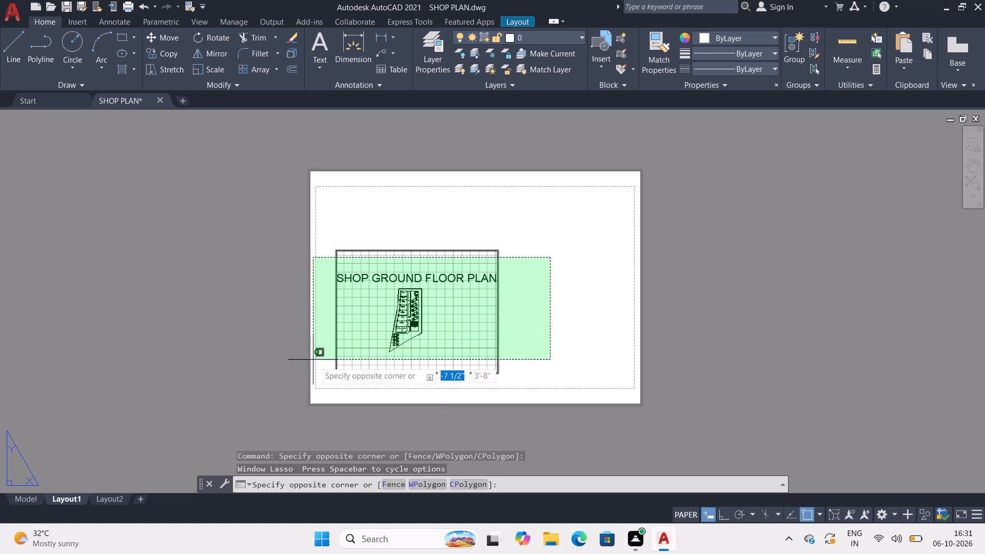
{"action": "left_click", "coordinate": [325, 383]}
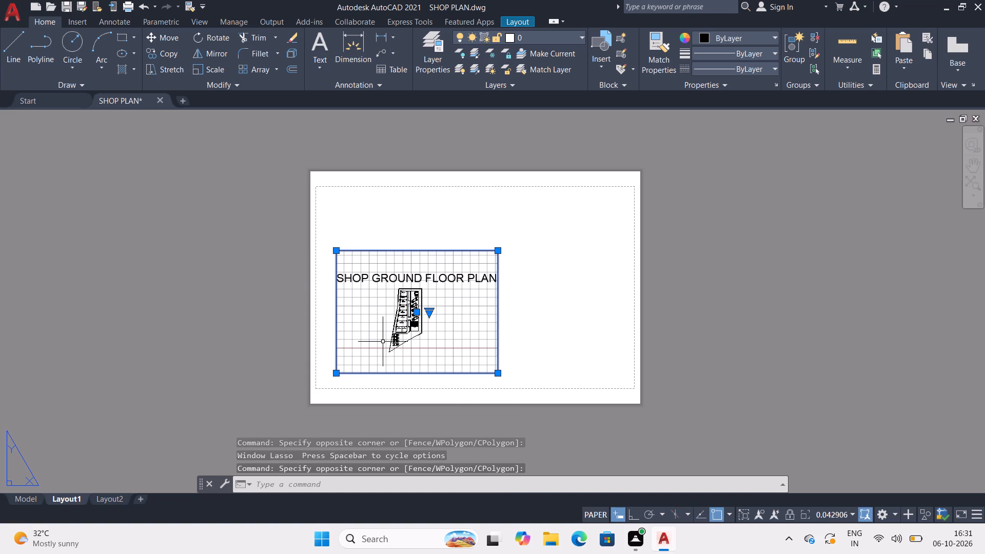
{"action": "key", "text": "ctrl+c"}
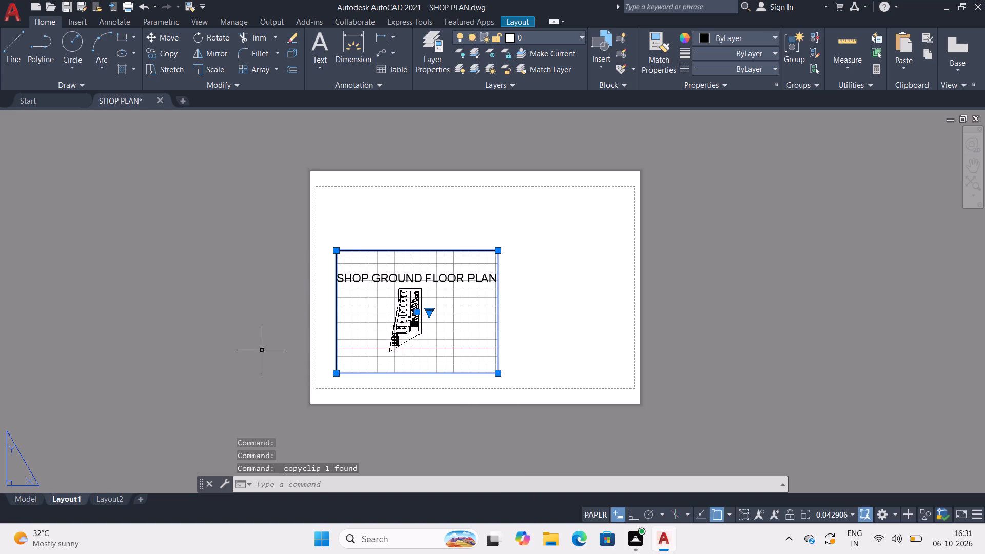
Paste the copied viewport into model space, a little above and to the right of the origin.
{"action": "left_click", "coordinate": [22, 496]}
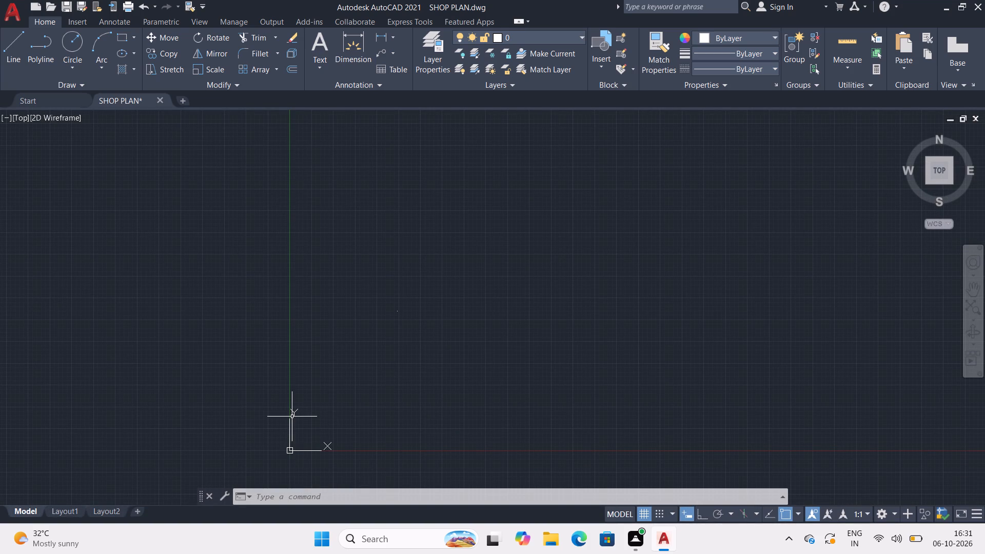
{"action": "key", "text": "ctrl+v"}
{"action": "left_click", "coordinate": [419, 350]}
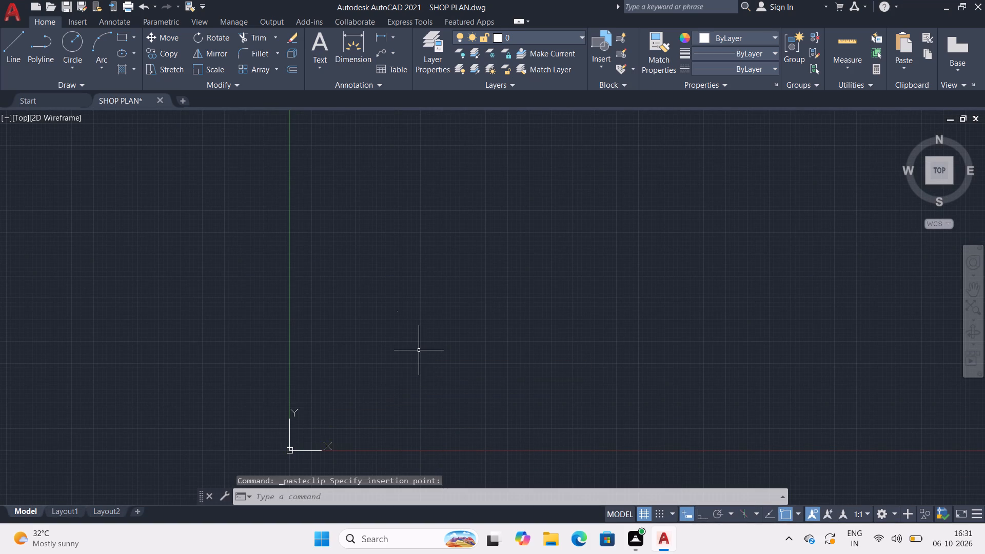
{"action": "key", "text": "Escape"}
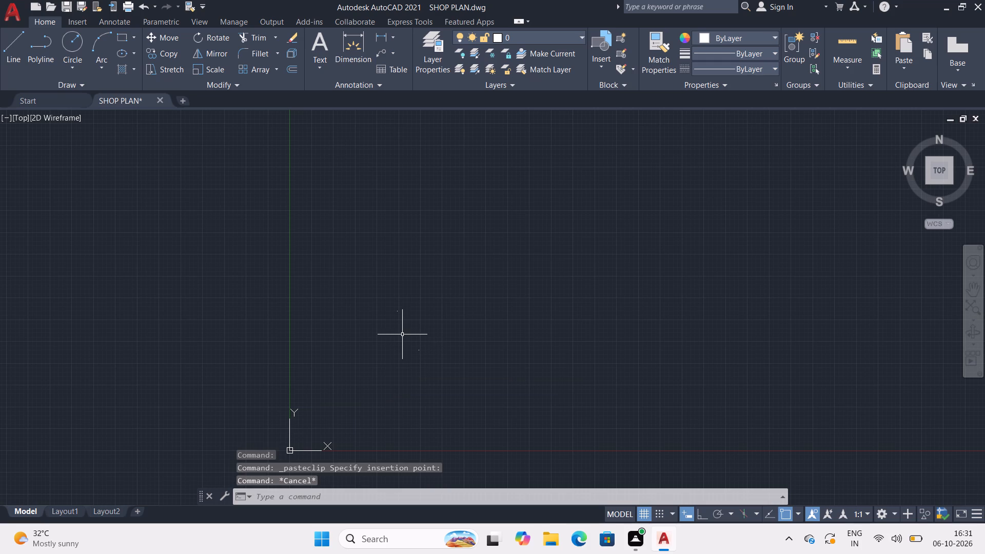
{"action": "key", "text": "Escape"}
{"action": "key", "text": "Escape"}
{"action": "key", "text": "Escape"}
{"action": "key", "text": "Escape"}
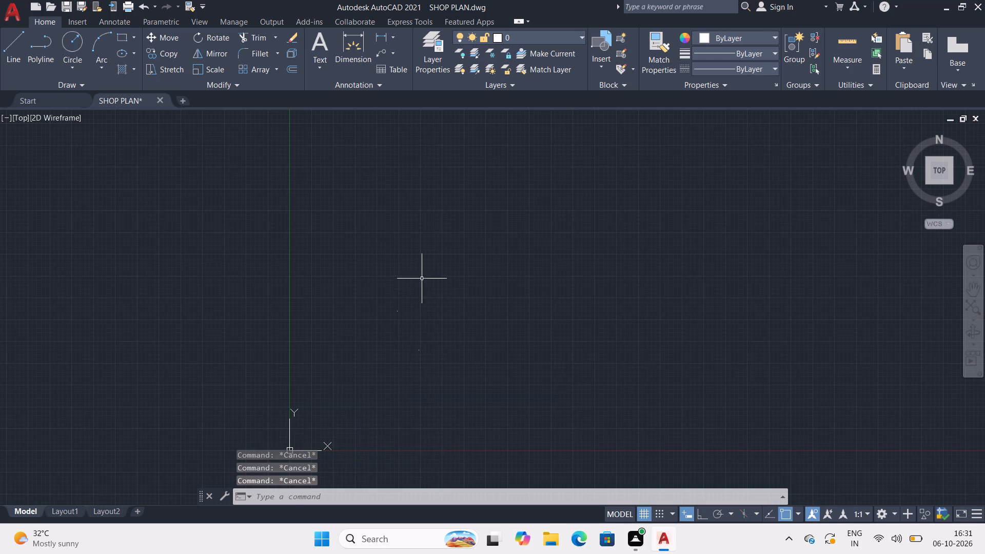
Erase the pasted viewport copies from model space and go back to the Layout1 sheet.
{"action": "left_click_drag", "start_coordinate": [425, 276], "coordinate": [497, 373]}
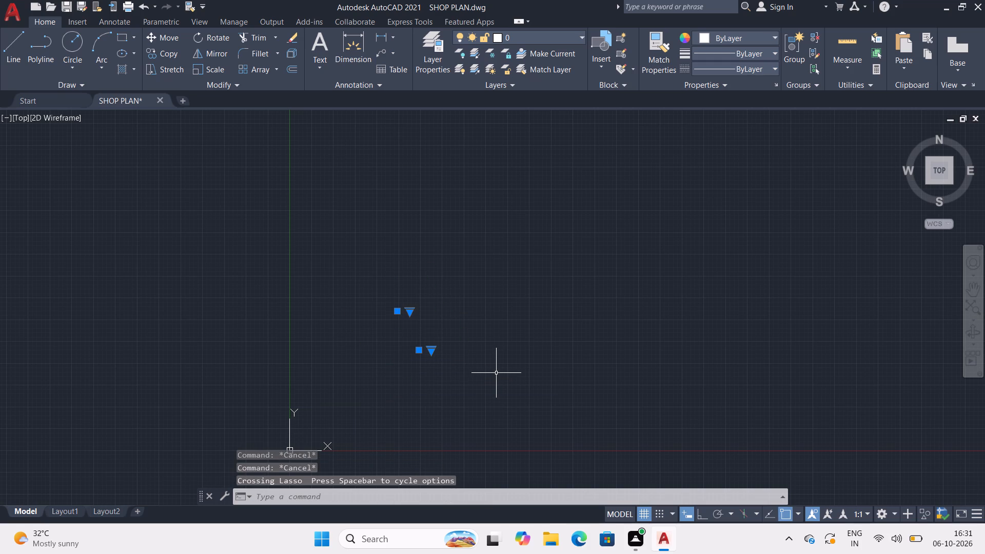
{"action": "key", "text": "Delete"}
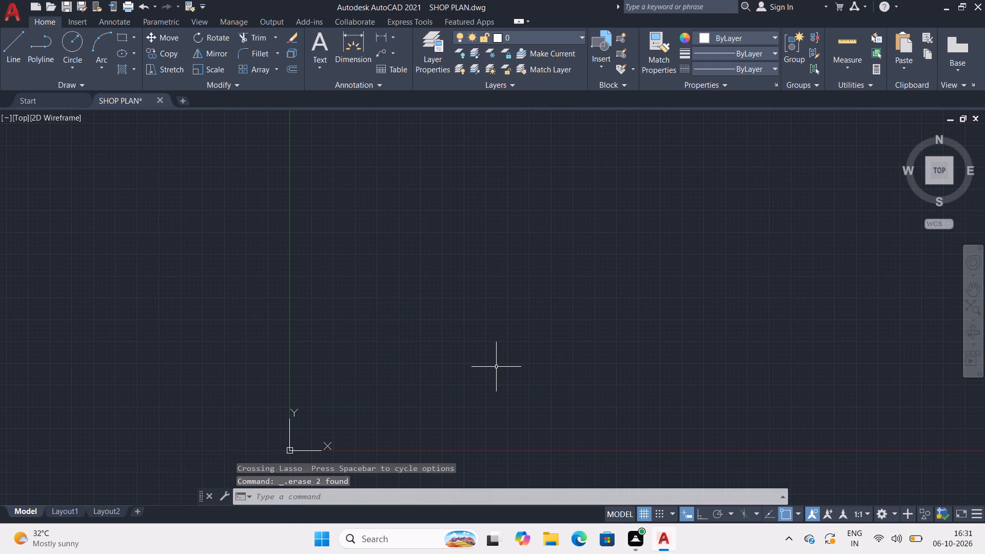
{"action": "left_click", "coordinate": [61, 511]}
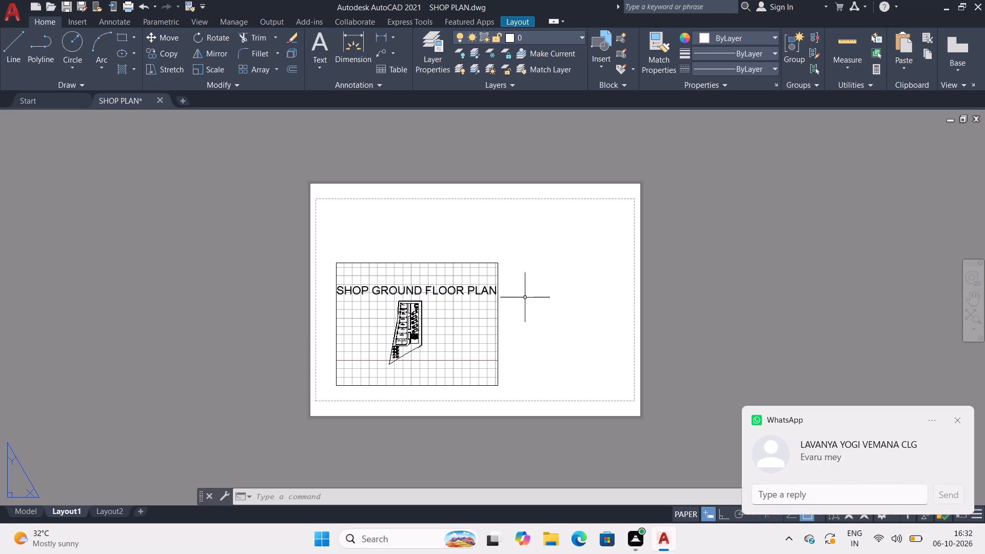
Dismiss the incoming chat message notification without replying.
{"action": "left_click", "coordinate": [793, 489]}
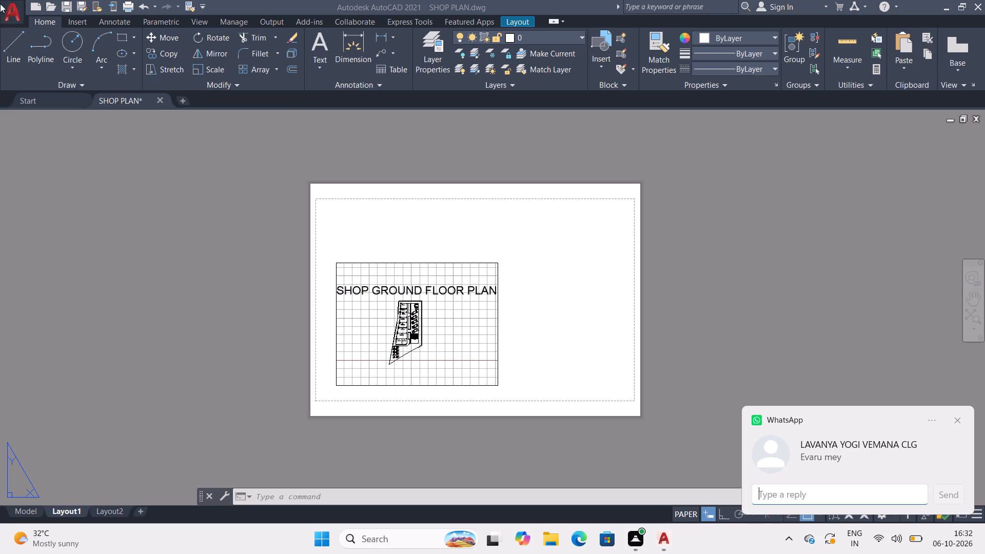
{"action": "left_click", "coordinate": [954, 418]}
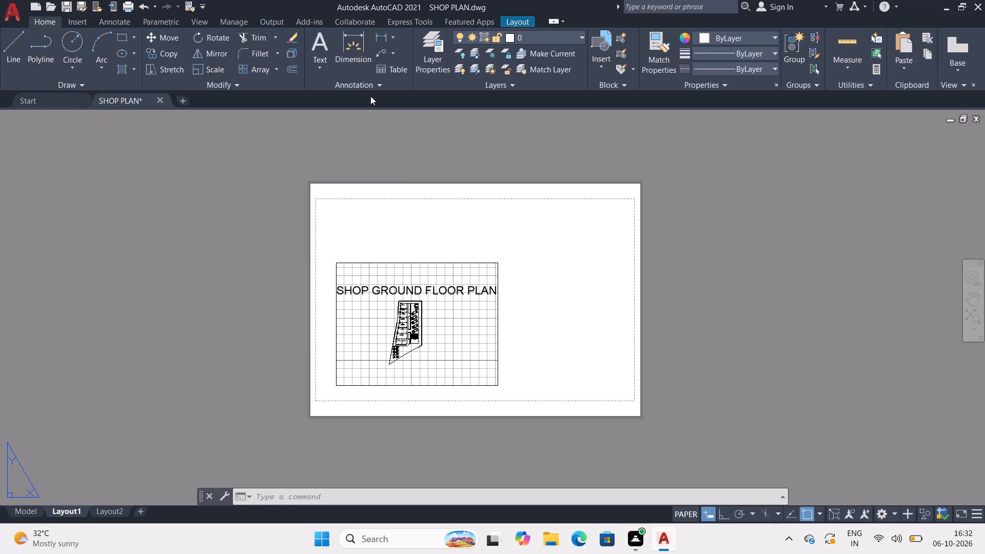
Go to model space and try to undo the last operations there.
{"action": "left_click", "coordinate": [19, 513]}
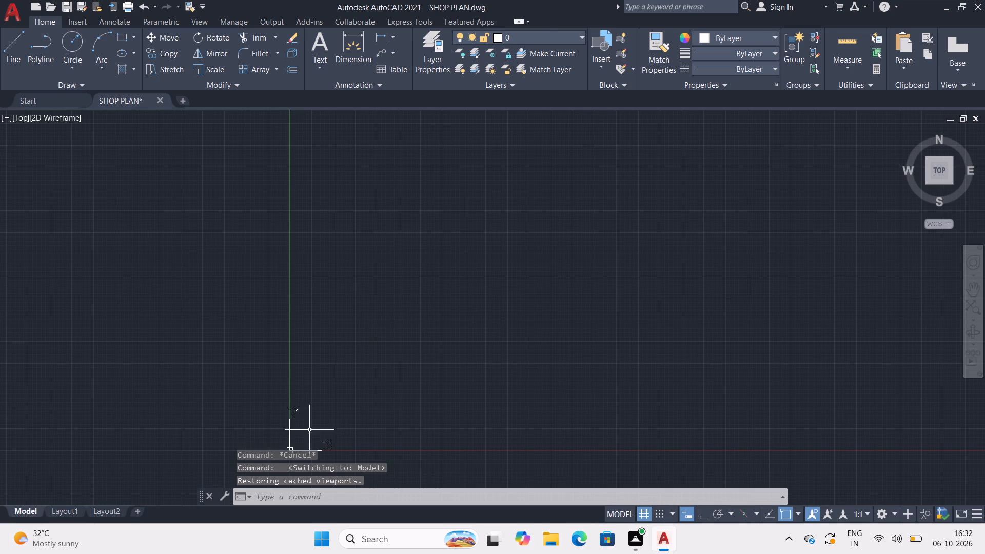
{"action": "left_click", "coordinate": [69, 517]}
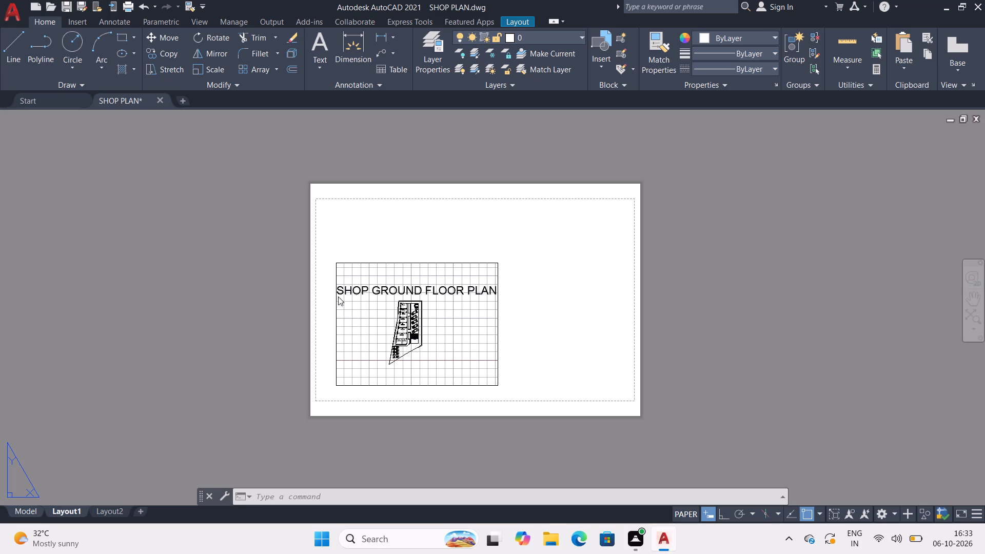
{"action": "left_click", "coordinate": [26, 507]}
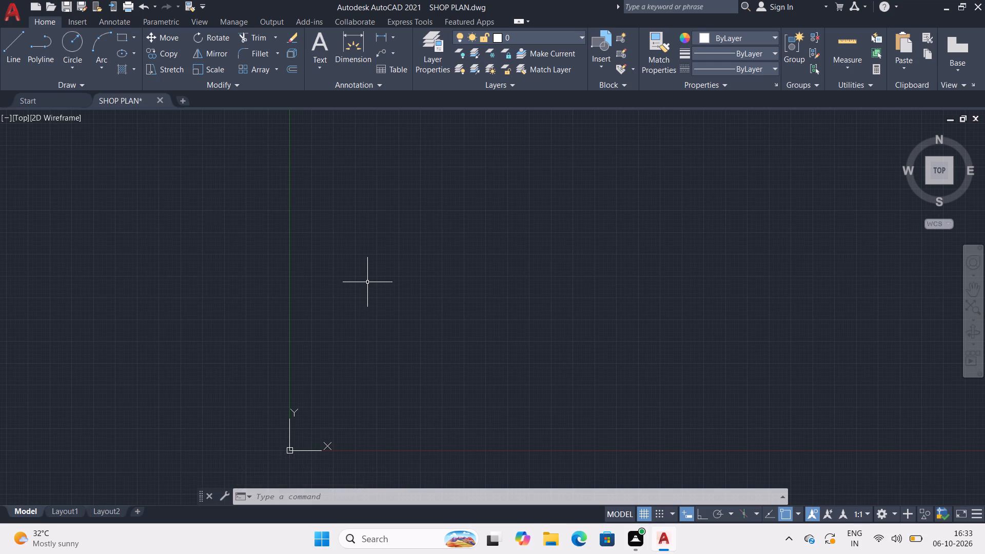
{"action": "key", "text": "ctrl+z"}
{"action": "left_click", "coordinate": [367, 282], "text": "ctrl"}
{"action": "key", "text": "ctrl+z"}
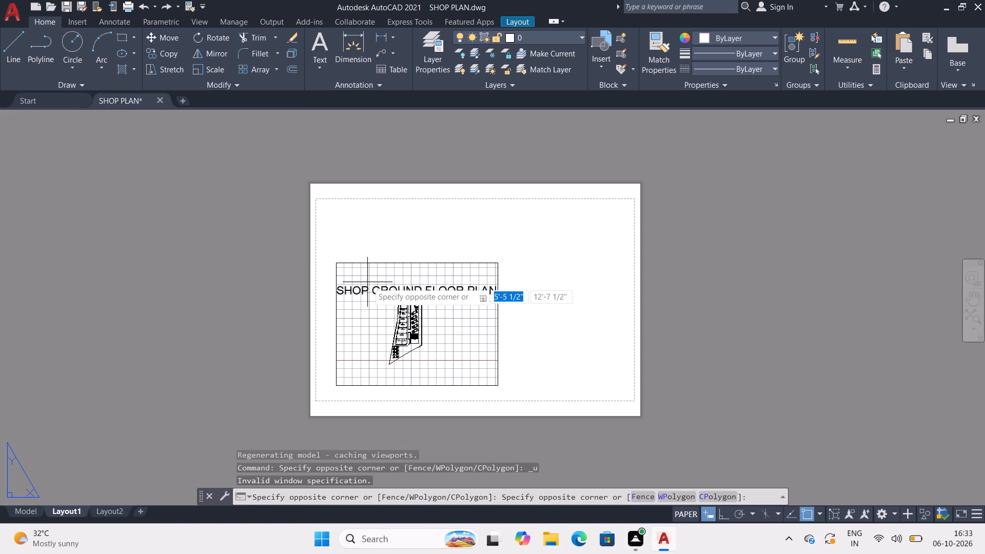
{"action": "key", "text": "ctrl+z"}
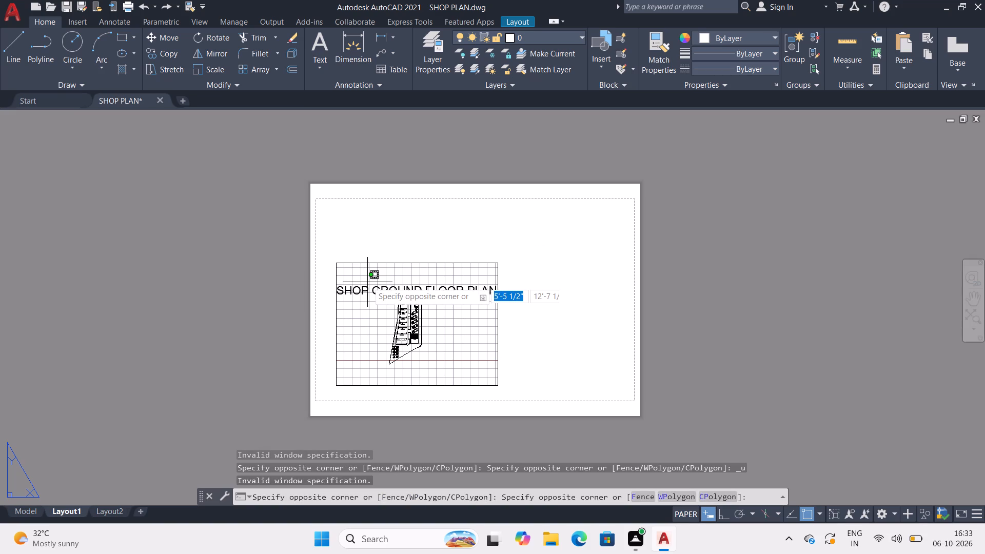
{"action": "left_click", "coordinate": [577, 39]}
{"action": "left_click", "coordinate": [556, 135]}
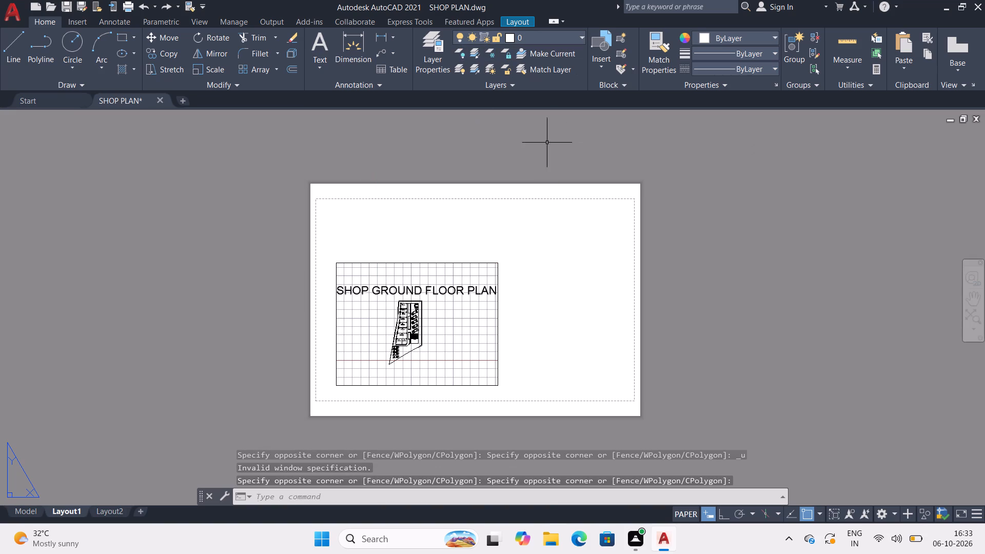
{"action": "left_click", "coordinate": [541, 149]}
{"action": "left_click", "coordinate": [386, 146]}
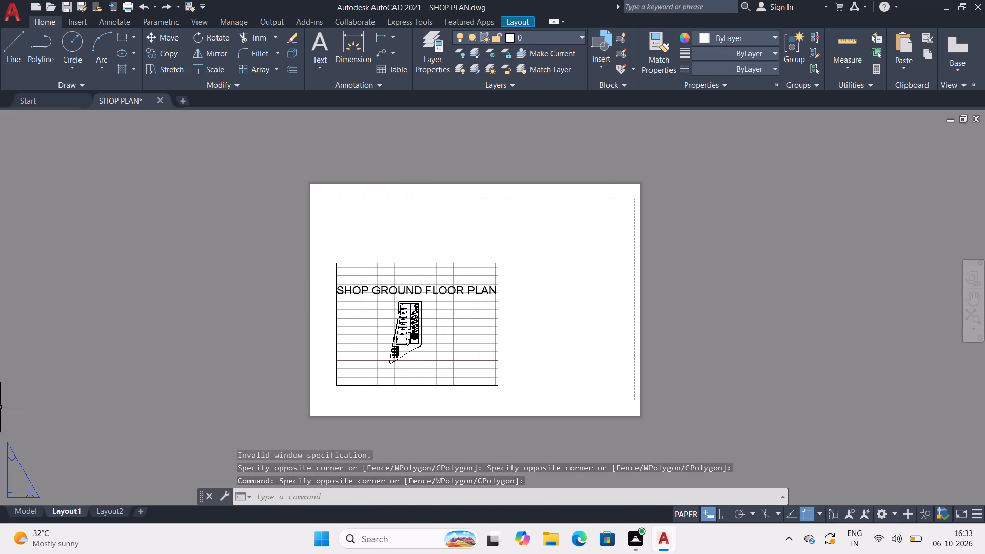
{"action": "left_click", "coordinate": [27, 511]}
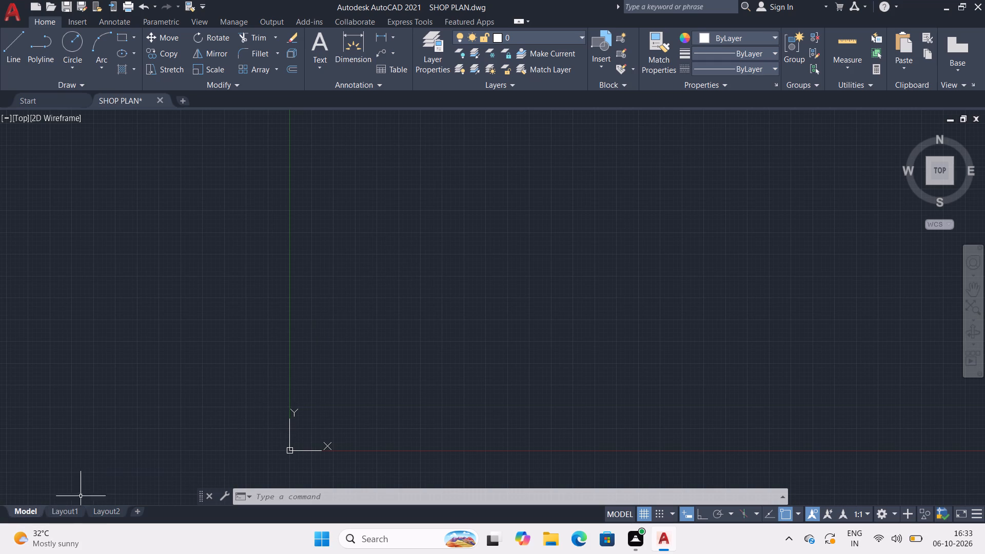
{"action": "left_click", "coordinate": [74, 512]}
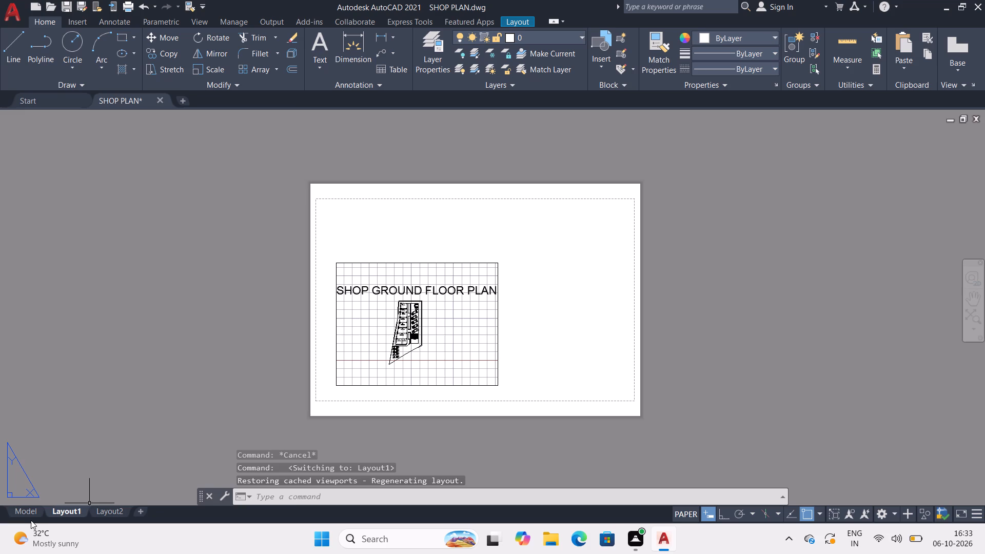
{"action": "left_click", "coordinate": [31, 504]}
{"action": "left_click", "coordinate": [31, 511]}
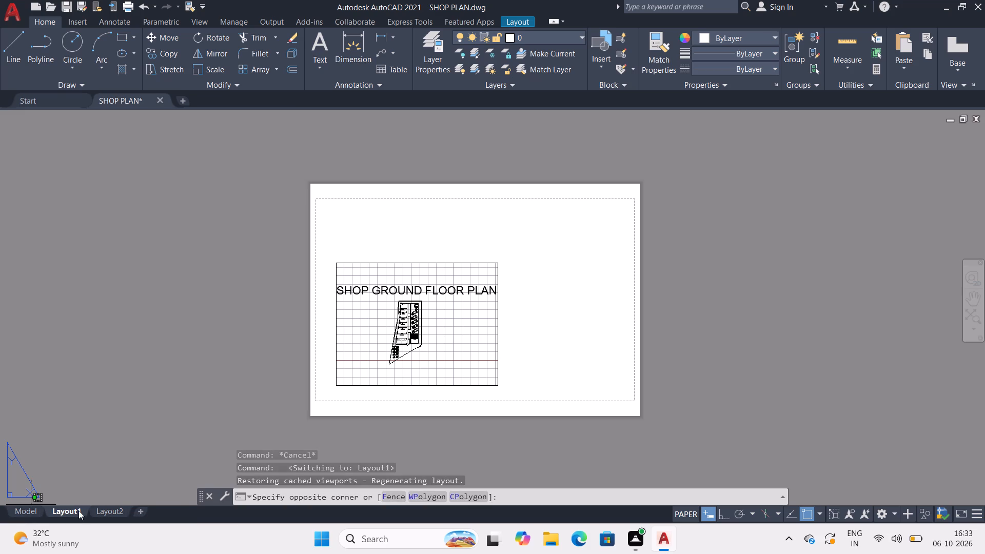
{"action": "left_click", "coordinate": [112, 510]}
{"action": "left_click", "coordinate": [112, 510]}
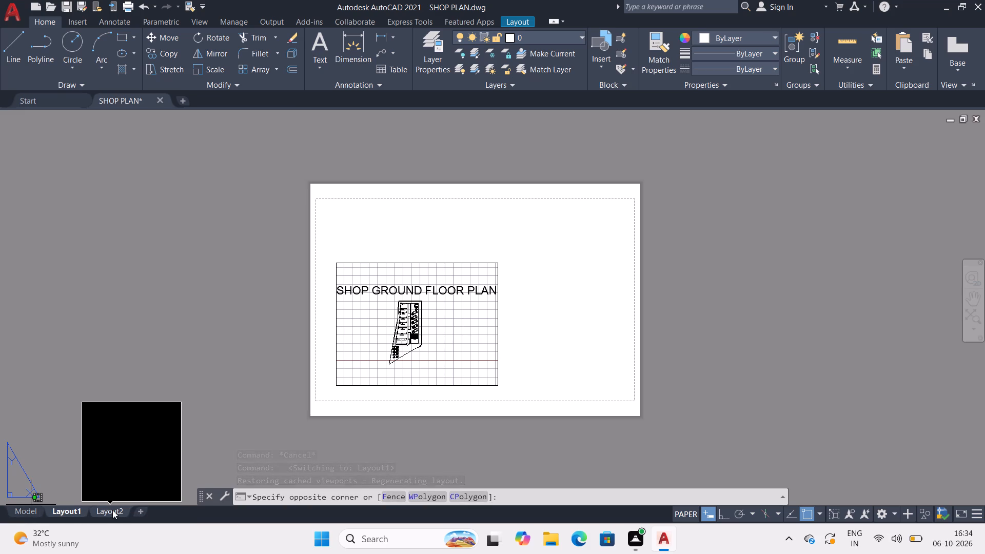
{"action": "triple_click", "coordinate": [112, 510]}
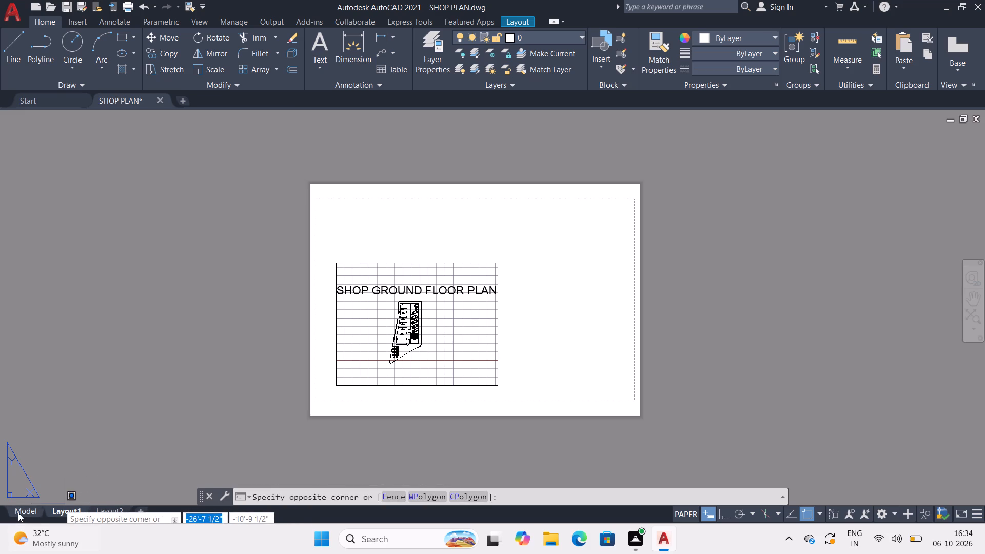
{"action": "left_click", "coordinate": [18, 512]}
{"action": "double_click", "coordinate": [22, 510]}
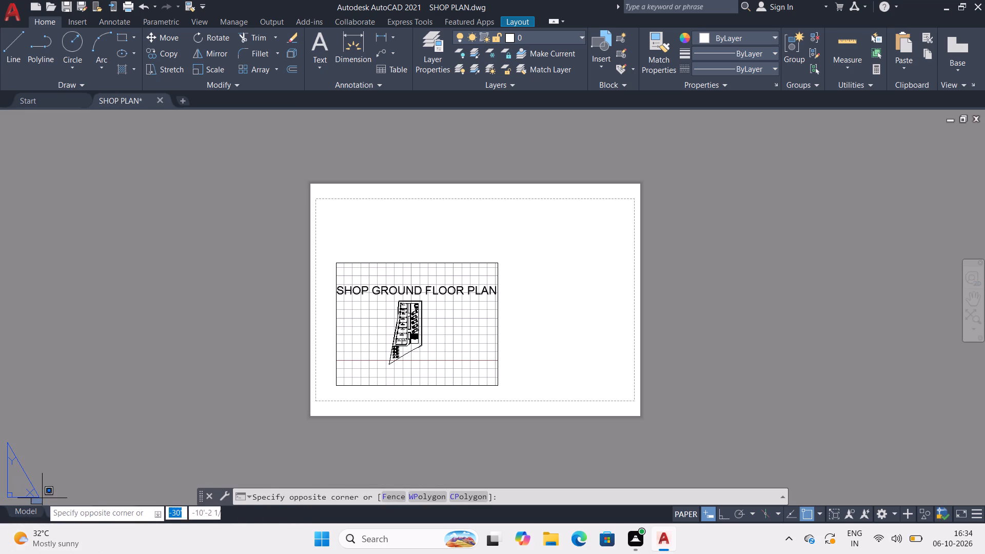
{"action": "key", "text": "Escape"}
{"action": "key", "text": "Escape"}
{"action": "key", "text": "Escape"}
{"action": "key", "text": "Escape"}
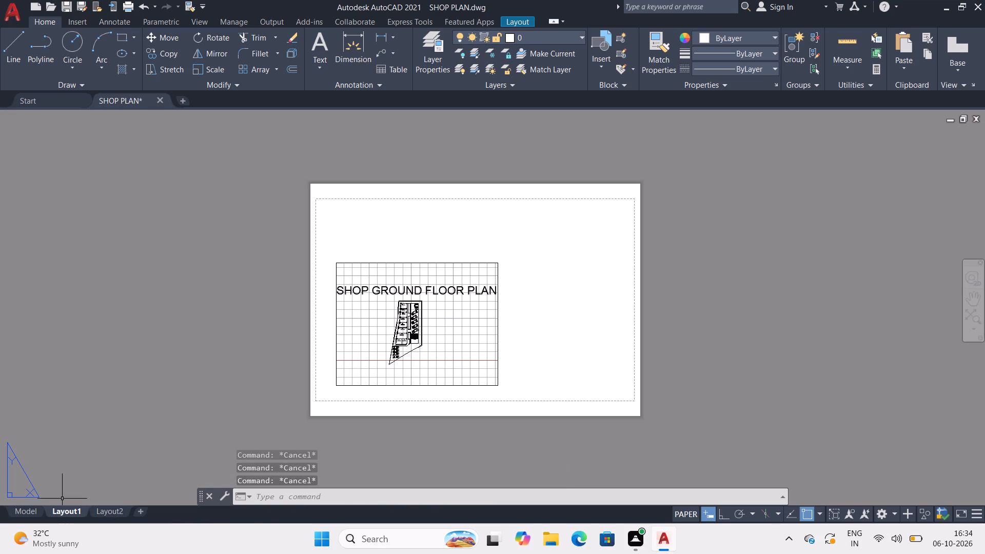
Check the Layout2 sheet, leaving its page setup unchanged, and return to model space.
{"action": "left_click", "coordinate": [109, 513]}
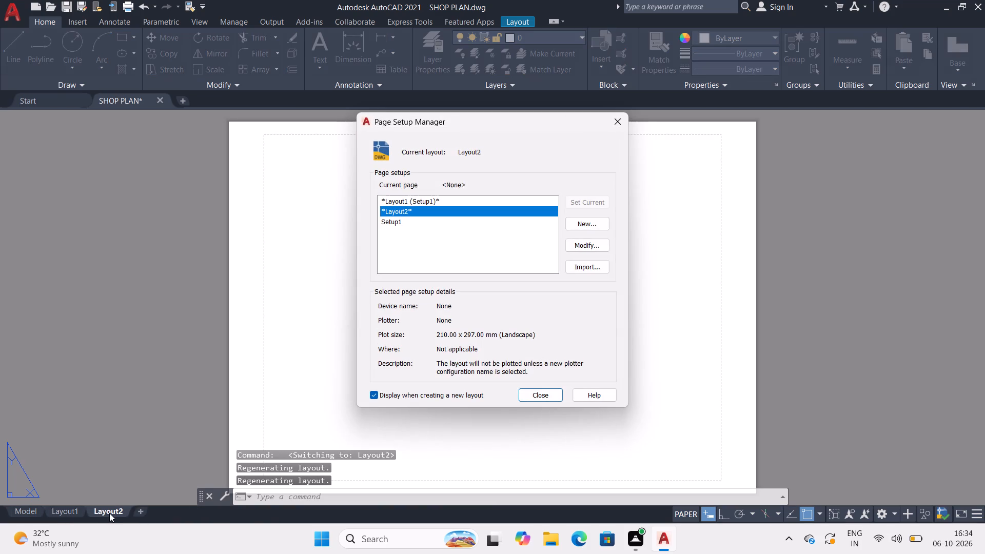
{"action": "left_click", "coordinate": [613, 121]}
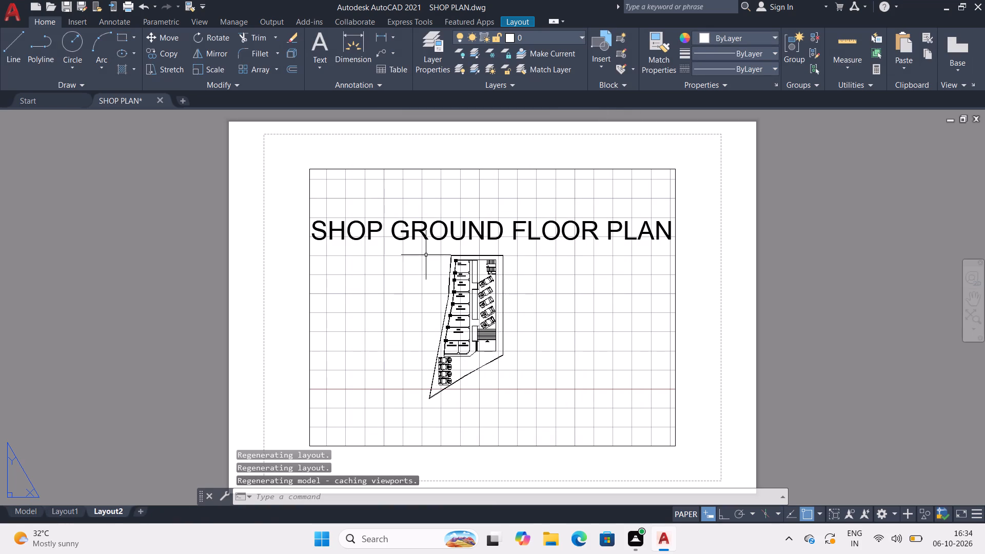
{"action": "left_click", "coordinate": [31, 518]}
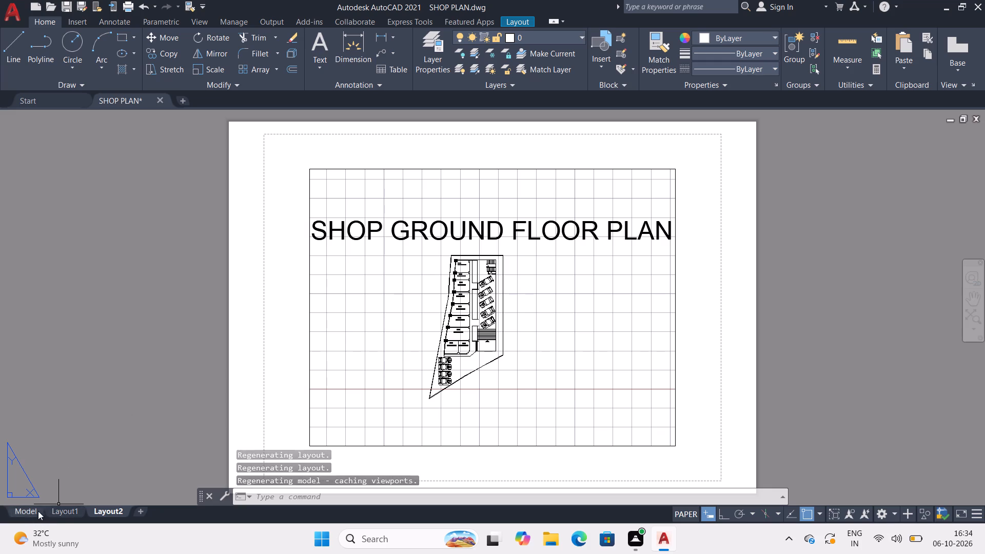
{"action": "left_click", "coordinate": [32, 512]}
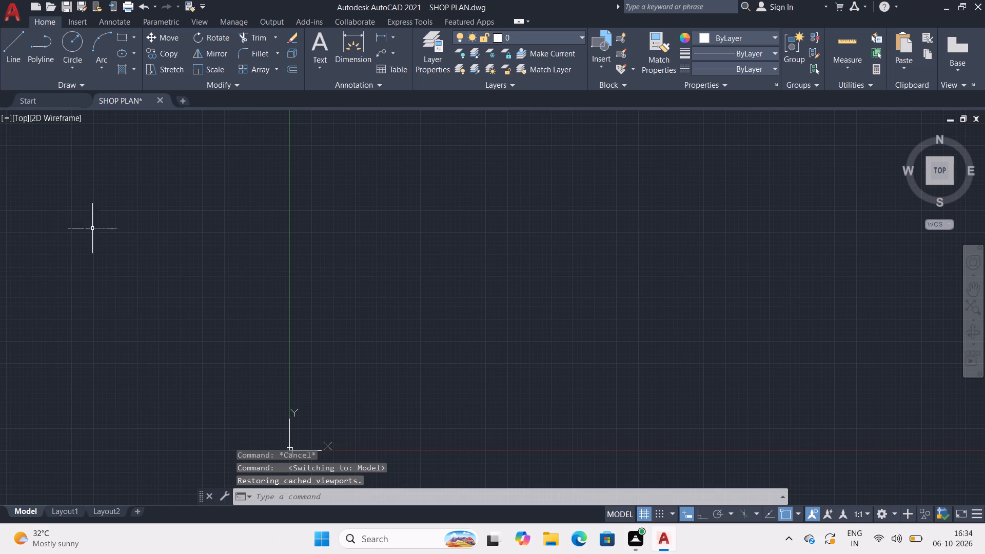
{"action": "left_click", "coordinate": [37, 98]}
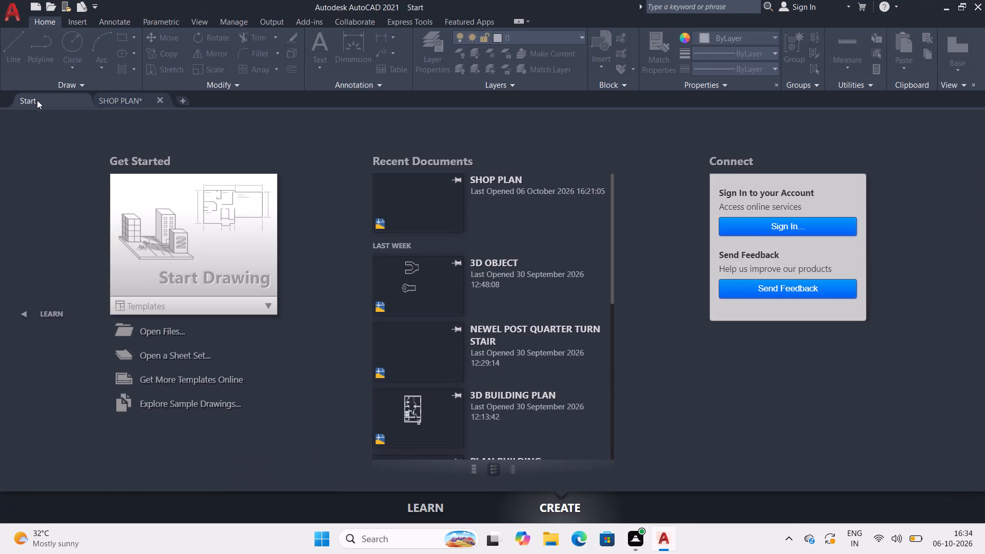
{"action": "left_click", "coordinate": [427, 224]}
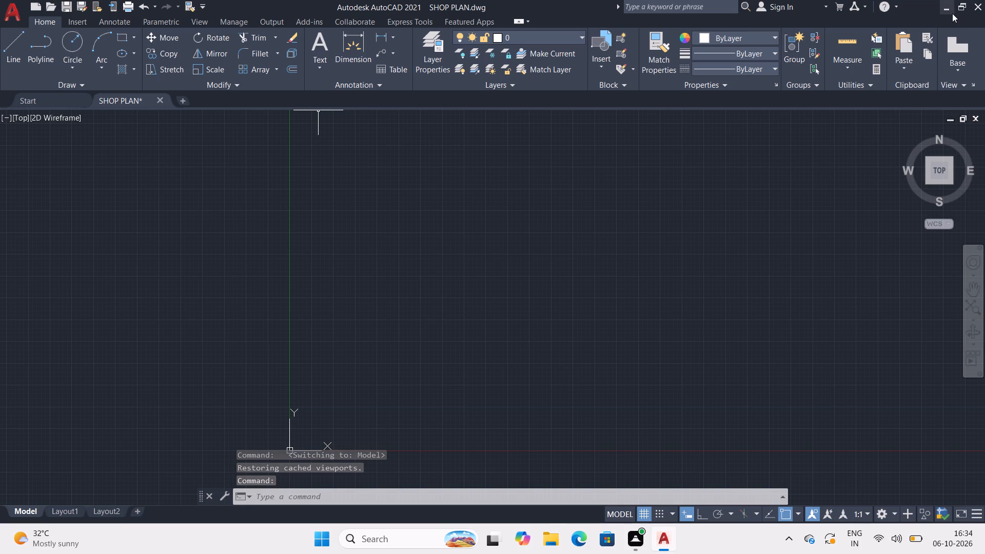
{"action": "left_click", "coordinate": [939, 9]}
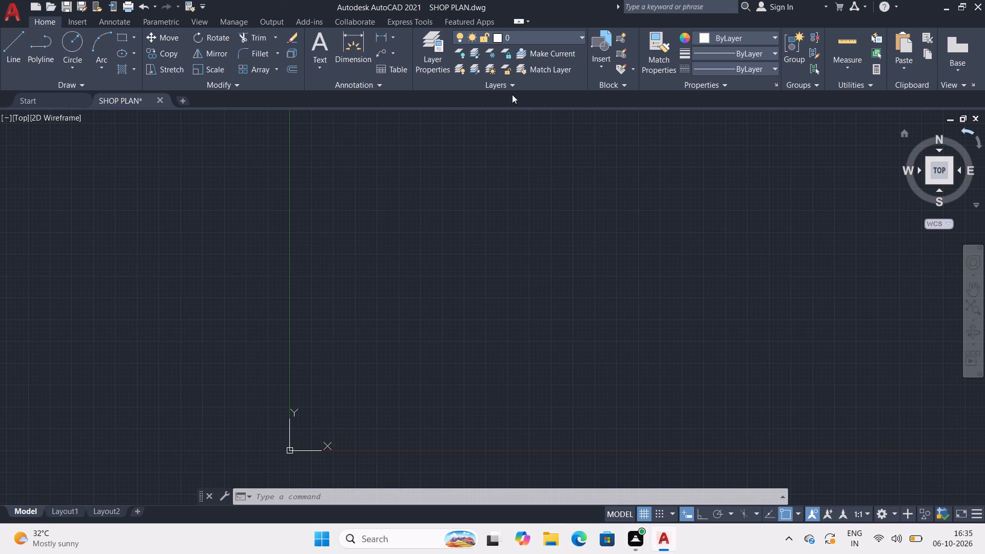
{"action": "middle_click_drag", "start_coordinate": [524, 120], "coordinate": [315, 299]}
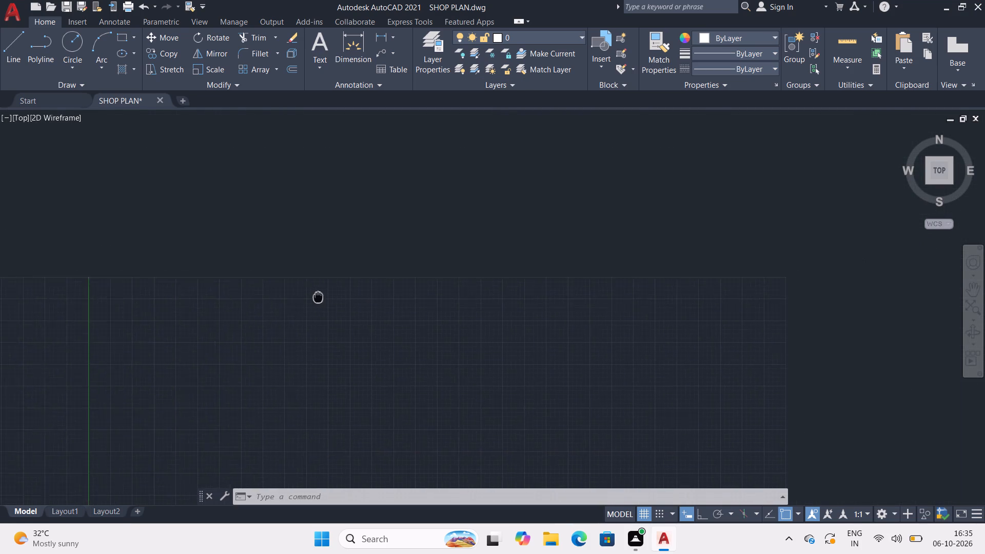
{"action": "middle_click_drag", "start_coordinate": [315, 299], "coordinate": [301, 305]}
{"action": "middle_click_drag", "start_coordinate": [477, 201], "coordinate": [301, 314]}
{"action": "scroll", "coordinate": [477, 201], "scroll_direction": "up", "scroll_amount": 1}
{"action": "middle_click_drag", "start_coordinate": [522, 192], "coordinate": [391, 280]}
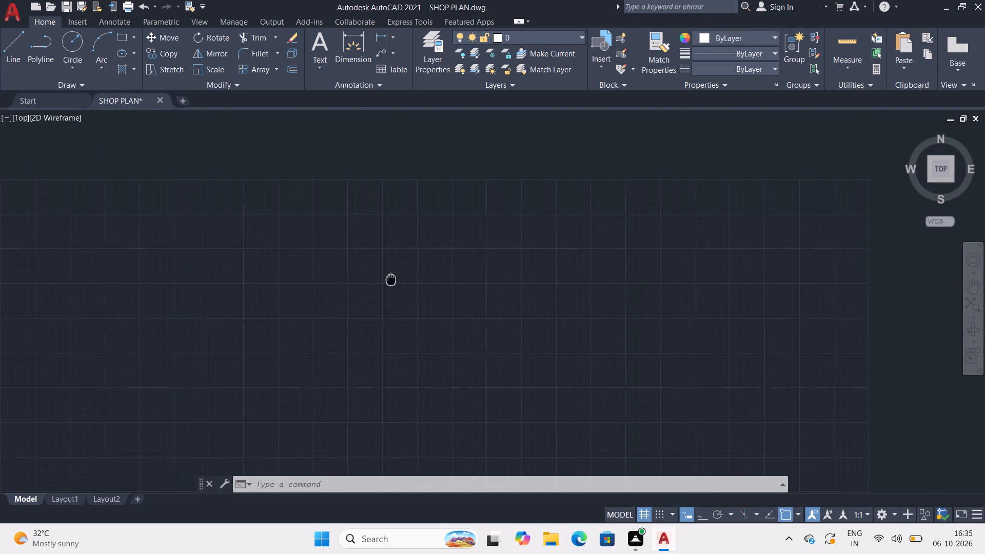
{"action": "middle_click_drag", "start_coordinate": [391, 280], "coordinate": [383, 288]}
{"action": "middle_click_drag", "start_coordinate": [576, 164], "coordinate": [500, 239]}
Undo all operations back to the start of the undo history, including the viewport erase, pastes, copy, page setup and plot.
{"action": "key", "text": "ctrl+z"}
{"action": "key", "text": "ctrl+z"}
{"action": "key", "text": "ctrl+z"}
{"action": "key", "text": "ctrl+z"}
{"action": "key", "text": "ctrl+z"}
{"action": "key", "text": "ctrl+z"}
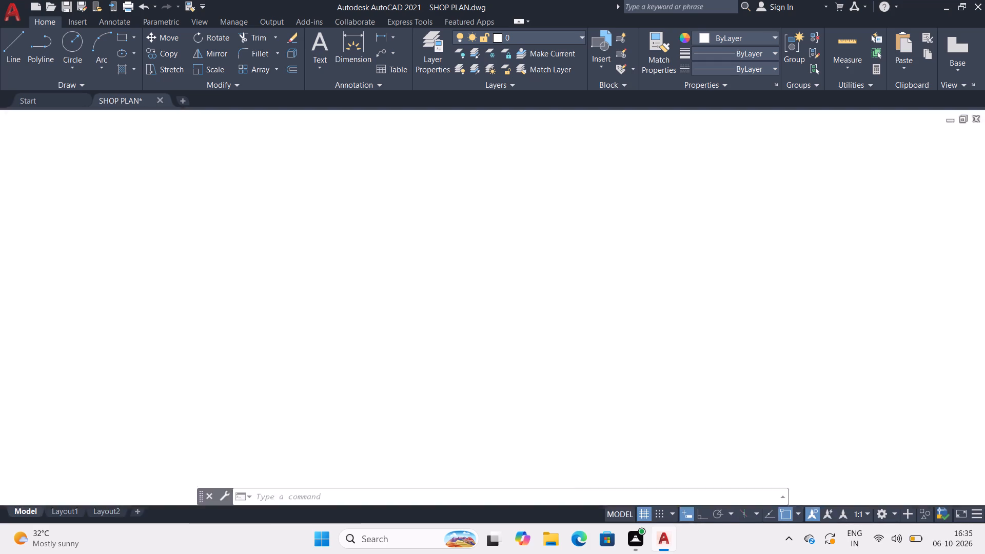
{"action": "key", "text": "ctrl+z"}
{"action": "key", "text": "ctrl+z"}
{"action": "key", "text": "ctrl+z"}
{"action": "key", "text": "ctrl+z"}
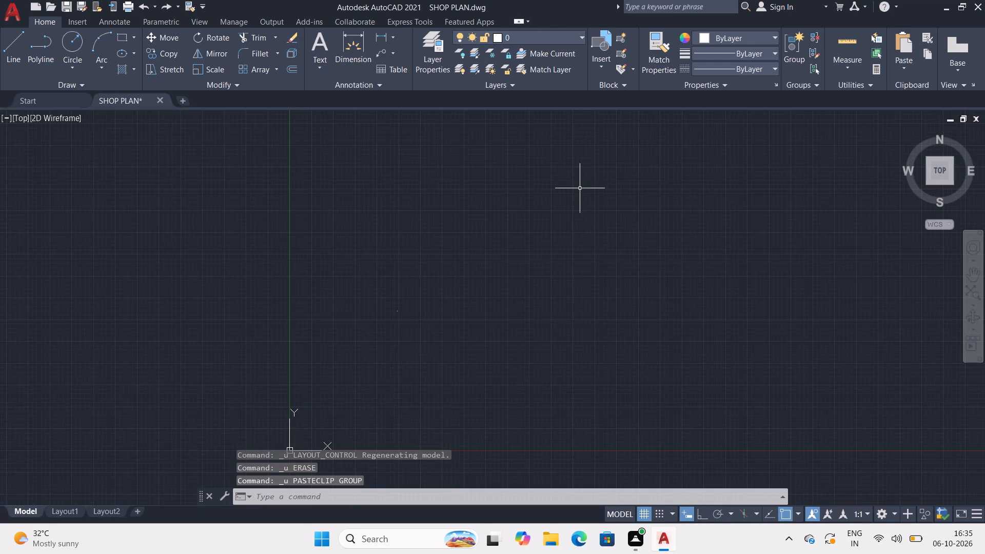
{"action": "key", "text": "ctrl+z"}
{"action": "key", "text": "ctrl+z"}
{"action": "key", "text": "ctrl+z"}
{"action": "key", "text": "ctrl+z"}
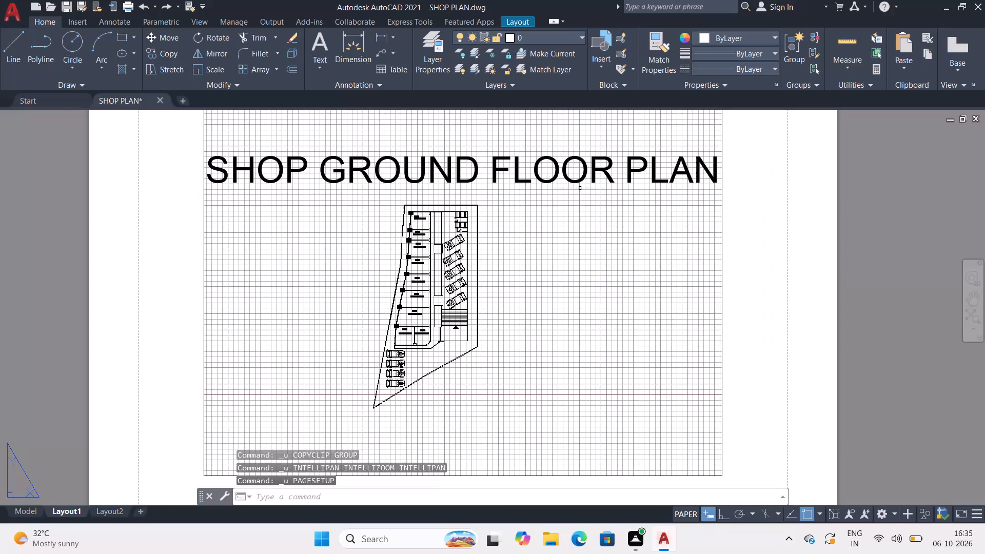
{"action": "key", "text": "ctrl+z"}
{"action": "key", "text": "ctrl+z"}
{"action": "key", "text": "ctrl+z"}
{"action": "key", "text": "ctrl+z"}
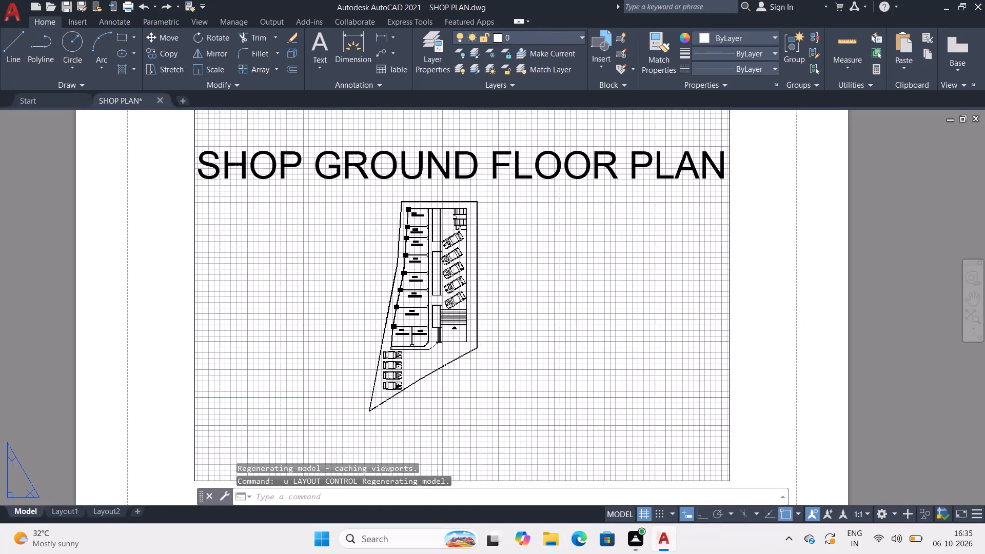
{"action": "key", "text": "ctrl+z"}
{"action": "key", "text": "ctrl+z"}
{"action": "key", "text": "ctrl+z"}
{"action": "key", "text": "ctrl+z"}
{"action": "key", "text": "ctrl+z"}
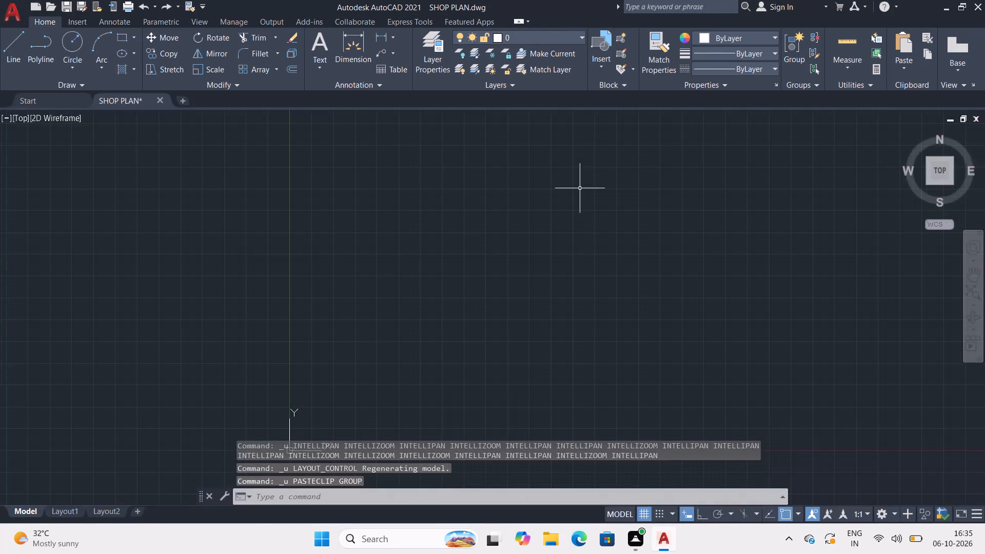
{"action": "key", "text": "ctrl+z"}
{"action": "key", "text": "ctrl+z"}
{"action": "key", "text": "ctrl+z"}
{"action": "key", "text": "ctrl+z"}
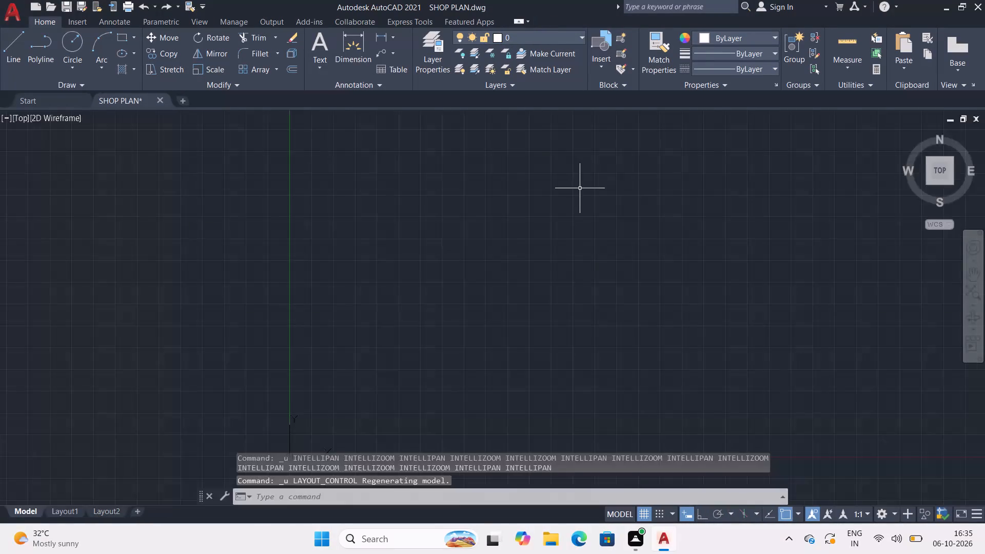
{"action": "key", "text": "ctrl+z"}
{"action": "key", "text": "ctrl+z"}
{"action": "key", "text": "ctrl+z"}
{"action": "key", "text": "ctrl+z"}
{"action": "key", "text": "ctrl+z"}
{"action": "key", "text": "ctrl+z"}
{"action": "key", "text": "ctrl+z"}
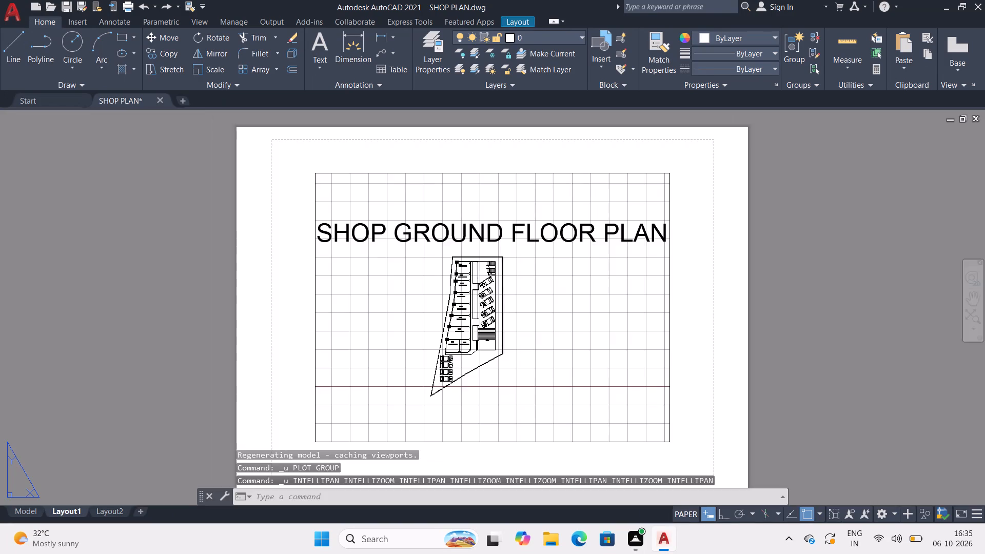
{"action": "key", "text": "ctrl+z"}
{"action": "key", "text": "ctrl+z"}
{"action": "key", "text": "ctrl+z"}
{"action": "key", "text": "ctrl+z"}
{"action": "key", "text": "ctrl+z"}
{"action": "key", "text": "ctrl+z"}
{"action": "key", "text": "ctrl+z"}
{"action": "key", "text": "ctrl+z"}
{"action": "key", "text": "ctrl+z"}
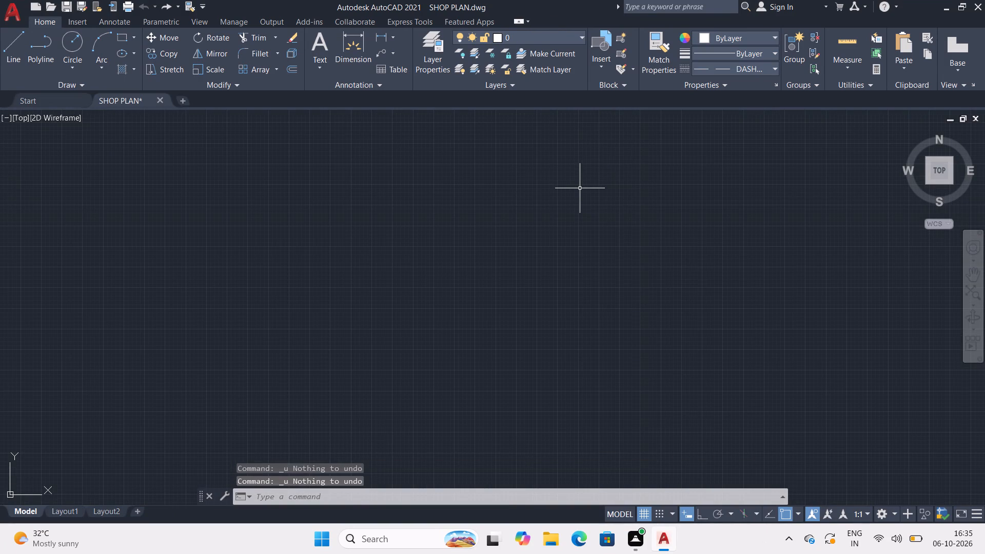
{"action": "key", "text": "ctrl+z"}
{"action": "key", "text": "ctrl+z"}
{"action": "key", "text": "ctrl+z"}
{"action": "key", "text": "ctrl+z"}
{"action": "key", "text": "ctrl+z"}
{"action": "key", "text": "ctrl+z"}
{"action": "key", "text": "ctrl+z"}
{"action": "key", "text": "ctrl+z"}
{"action": "key", "text": "ctrl+z"}
{"action": "key", "text": "ctrl+z"}
{"action": "key", "text": "ctrl+z"}
{"action": "key", "text": "ctrl+z"}
{"action": "key", "text": "ctrl+z"}
{"action": "key", "text": "ctrl+z"}
{"action": "key", "text": "ctrl+z"}
Go to the Layout1 sheet and dismiss its page setup without changing it.
{"action": "left_click", "coordinate": [64, 506]}
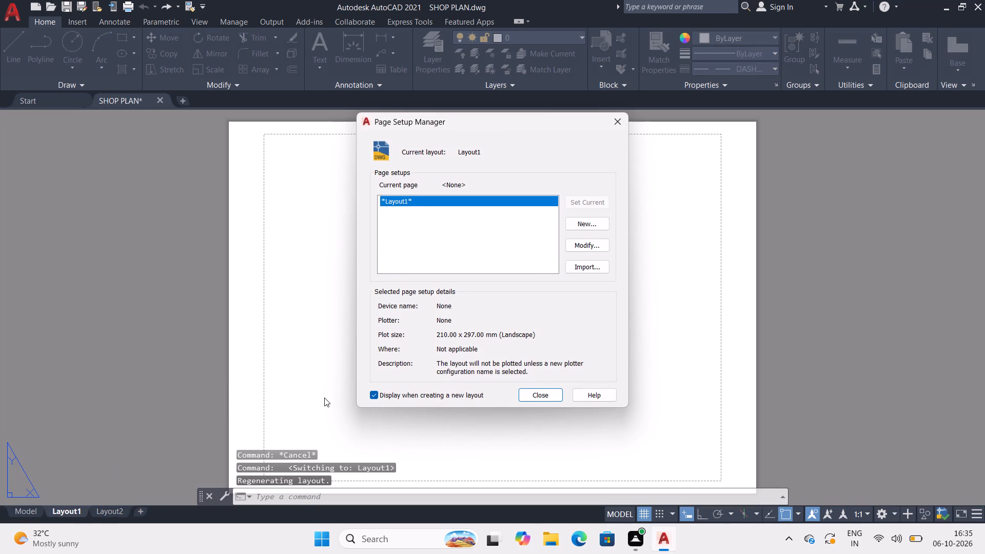
{"action": "left_click", "coordinate": [545, 389]}
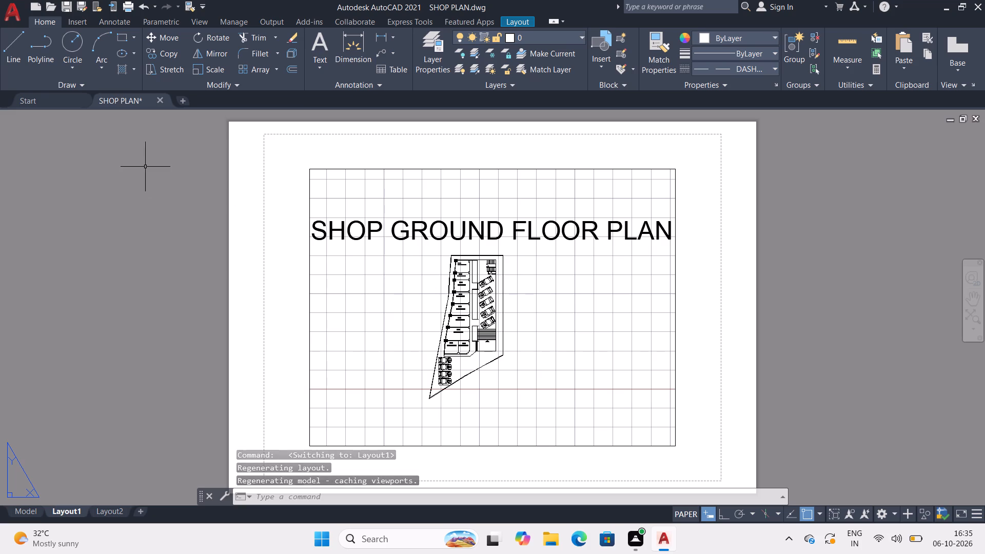
Close the SHOP PLAN drawing, saving the changes.
{"action": "left_click", "coordinate": [155, 98]}
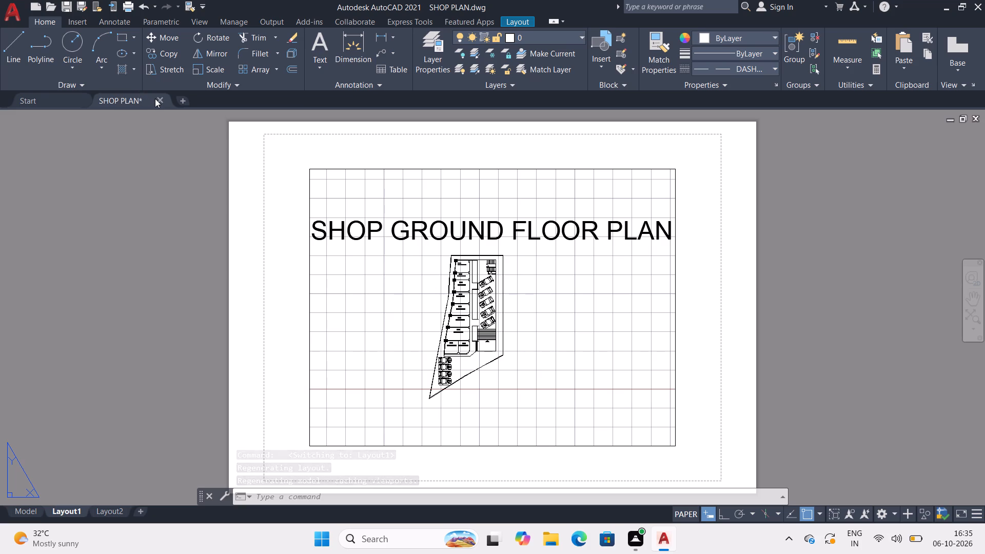
{"action": "left_click", "coordinate": [155, 98]}
{"action": "left_click", "coordinate": [155, 98]}
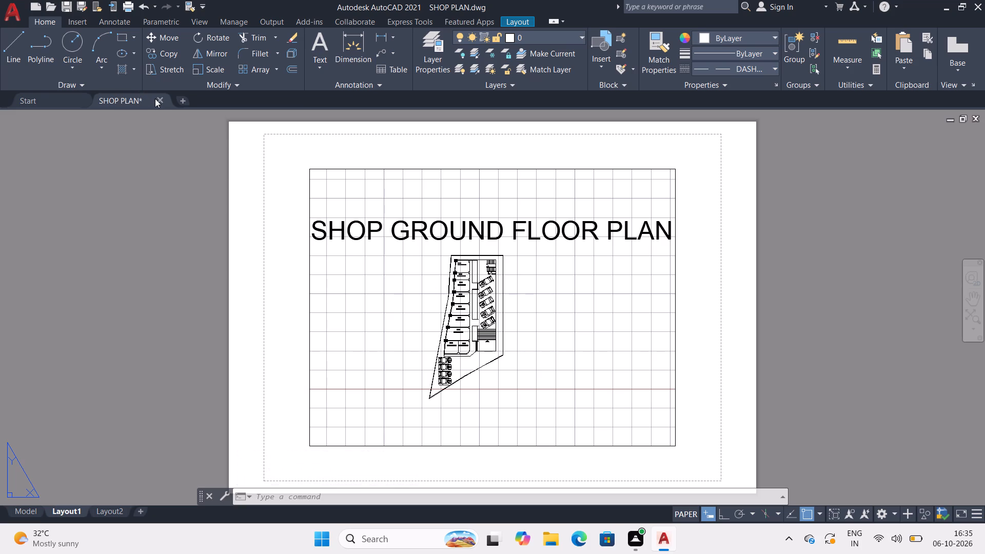
{"action": "double_click", "coordinate": [160, 101]}
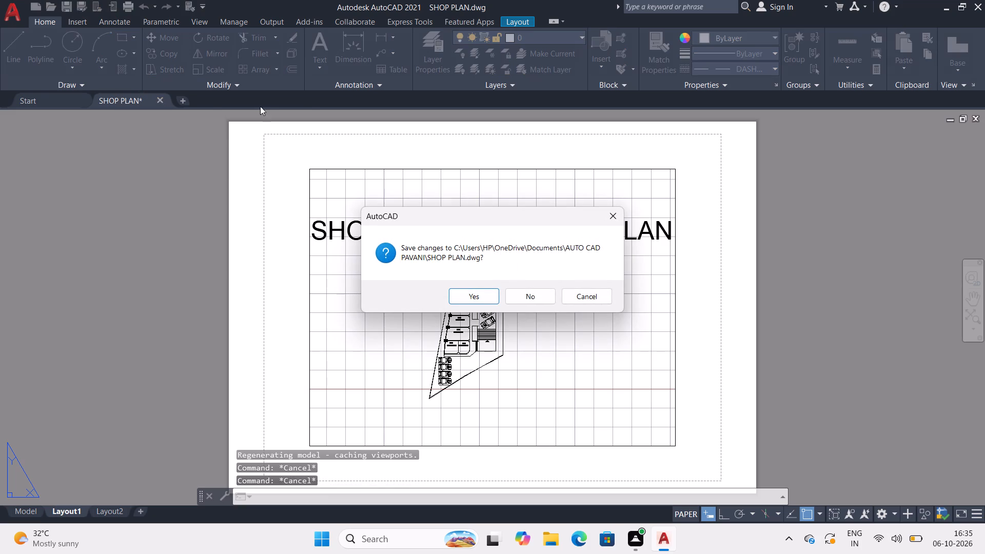
{"action": "left_click", "coordinate": [485, 302]}
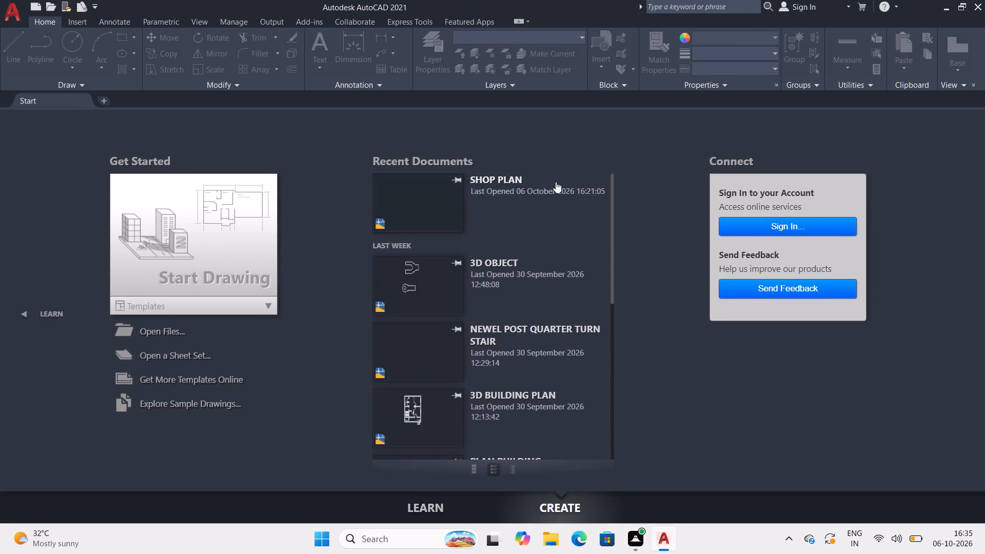
Reopen SHOP PLAN from the recent documents and check its model space.
{"action": "left_click", "coordinate": [521, 188]}
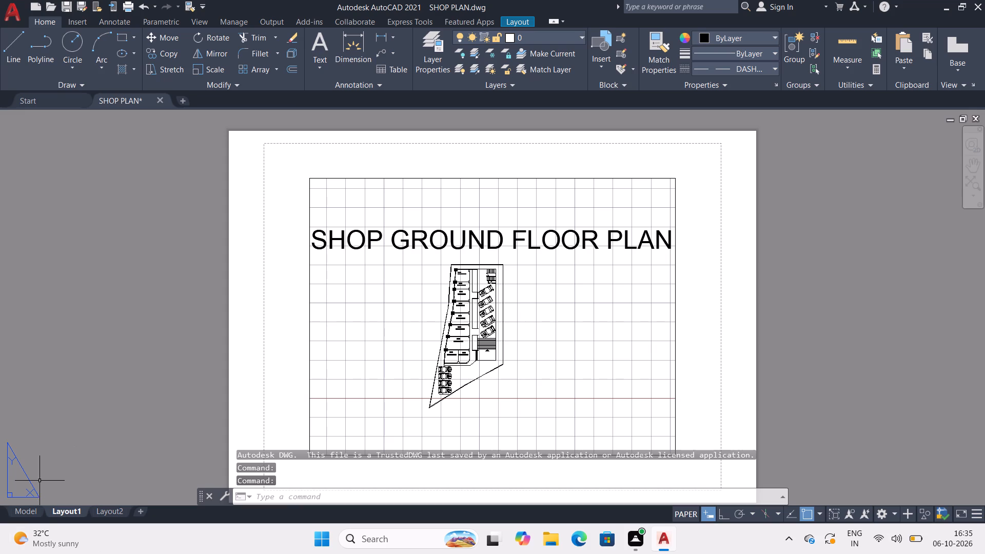
{"action": "left_click", "coordinate": [40, 506]}
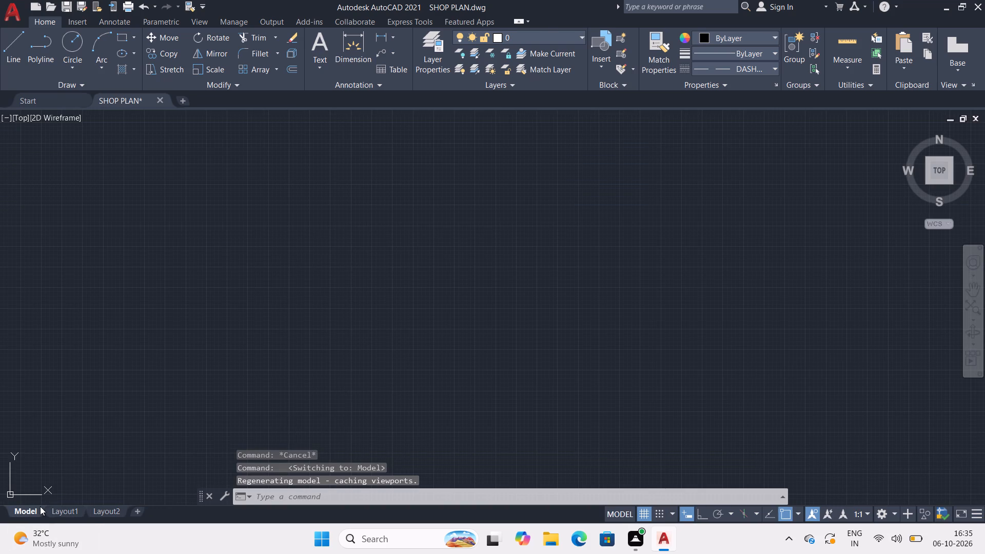
Quit AutoCAD without saving the changes to SHOP PLAN.
{"action": "left_click", "coordinate": [984, 0]}
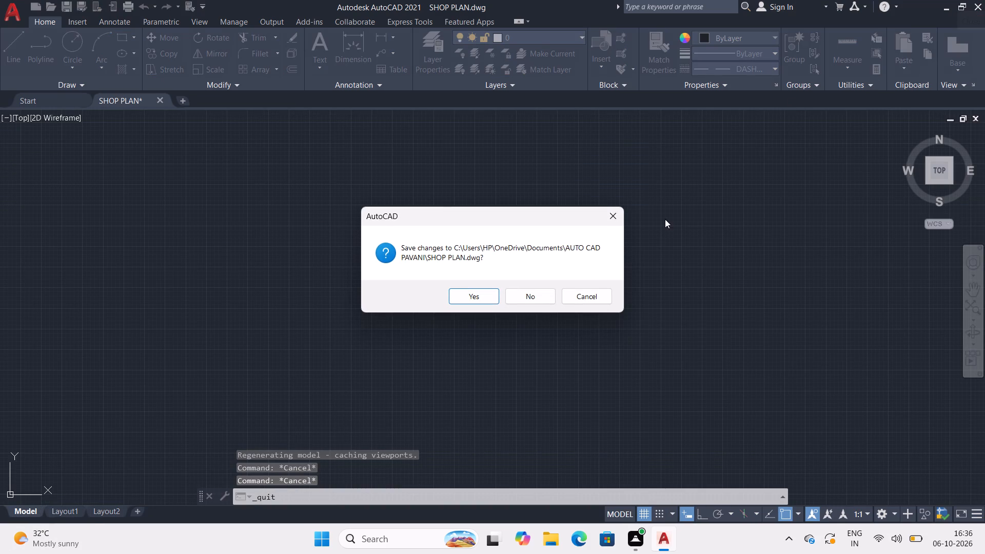
{"action": "left_click", "coordinate": [540, 311]}
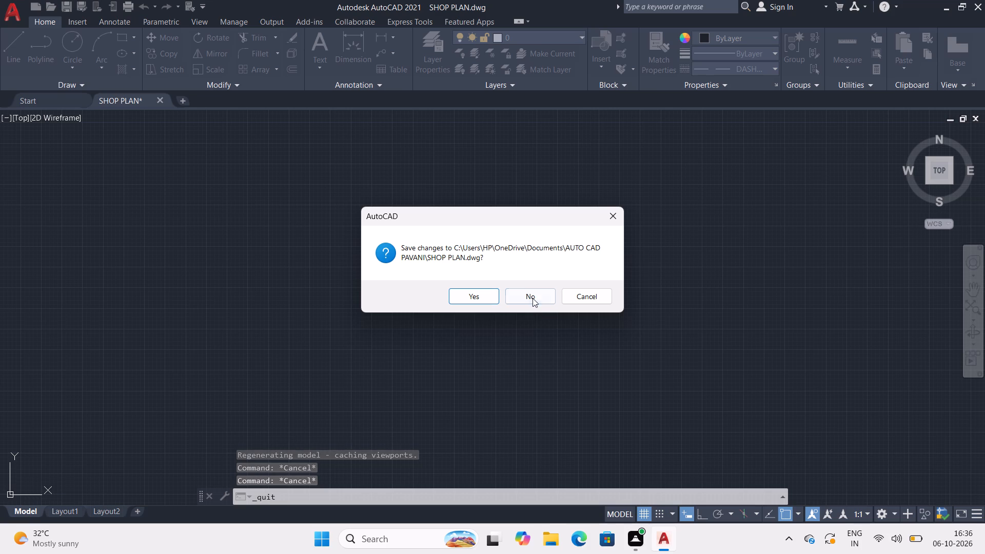
{"action": "left_click", "coordinate": [533, 297]}
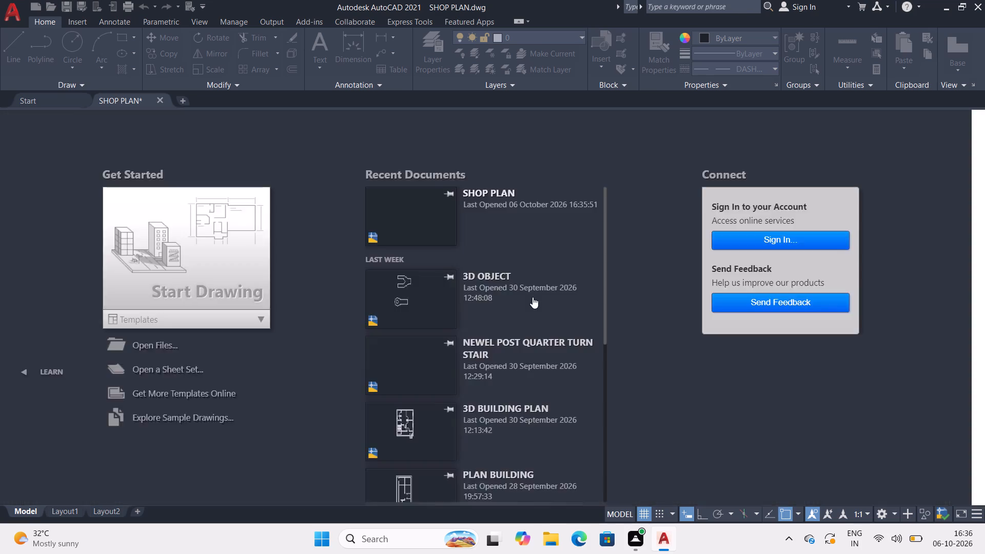